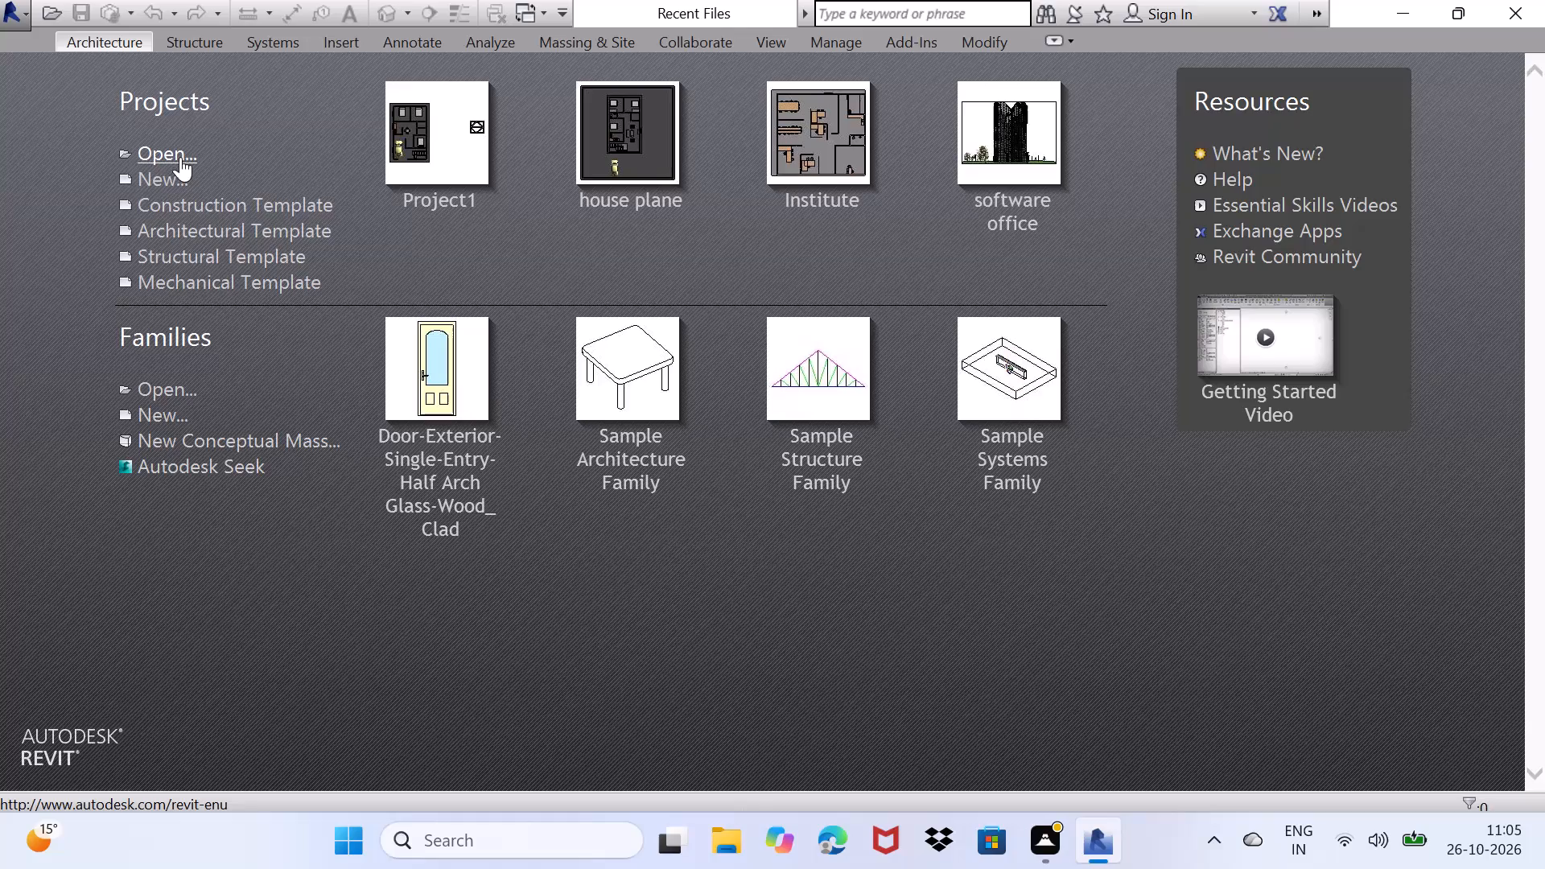
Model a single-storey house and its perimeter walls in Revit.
Create a new project from the Architectural Template.
click(149, 185)
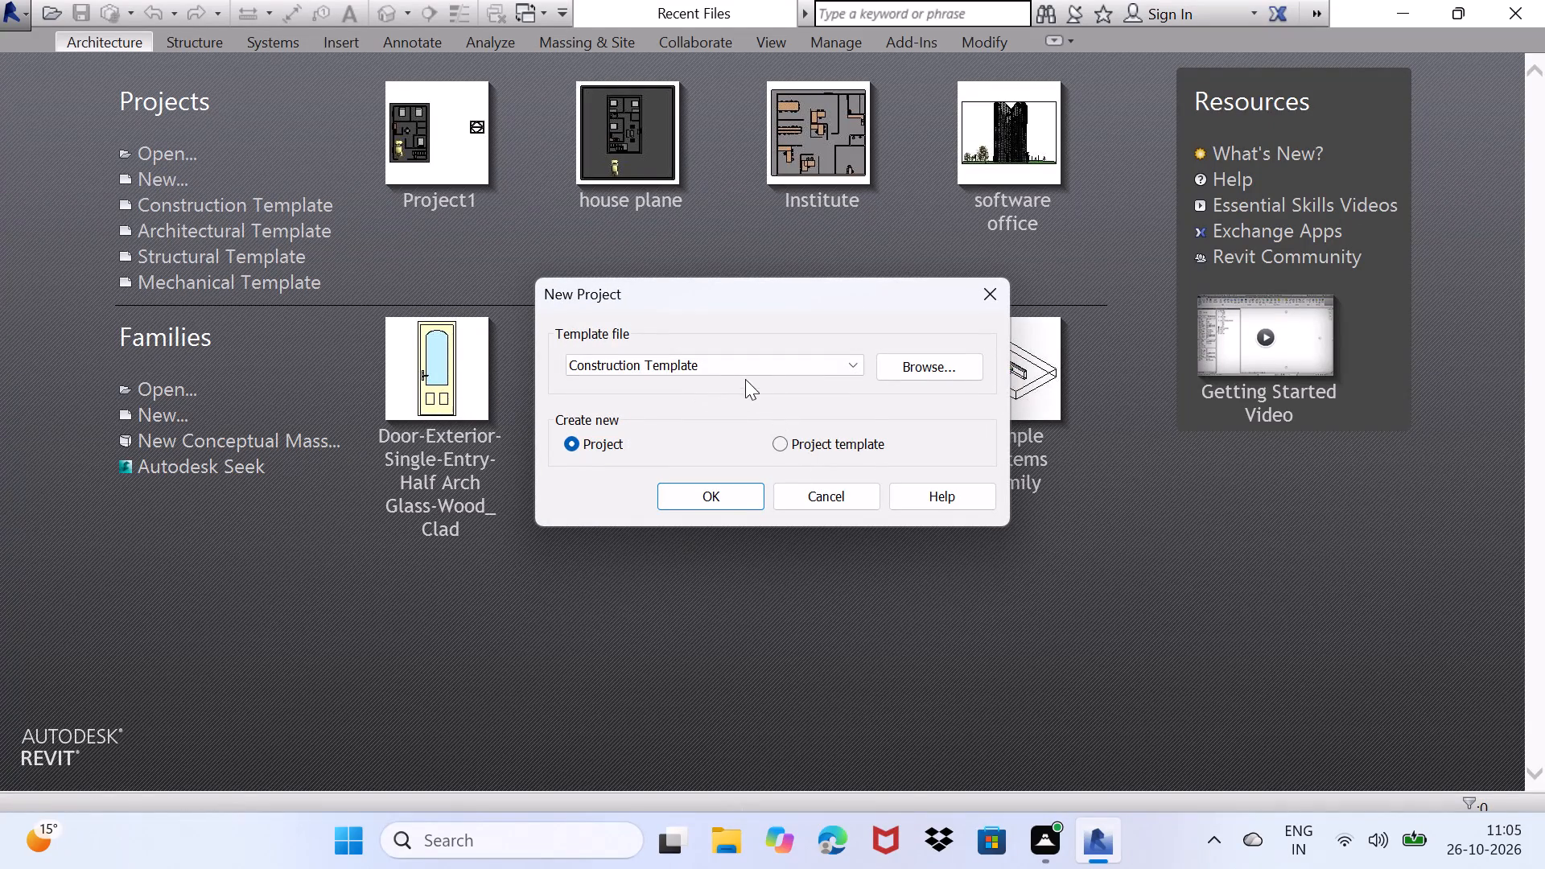
click(753, 360)
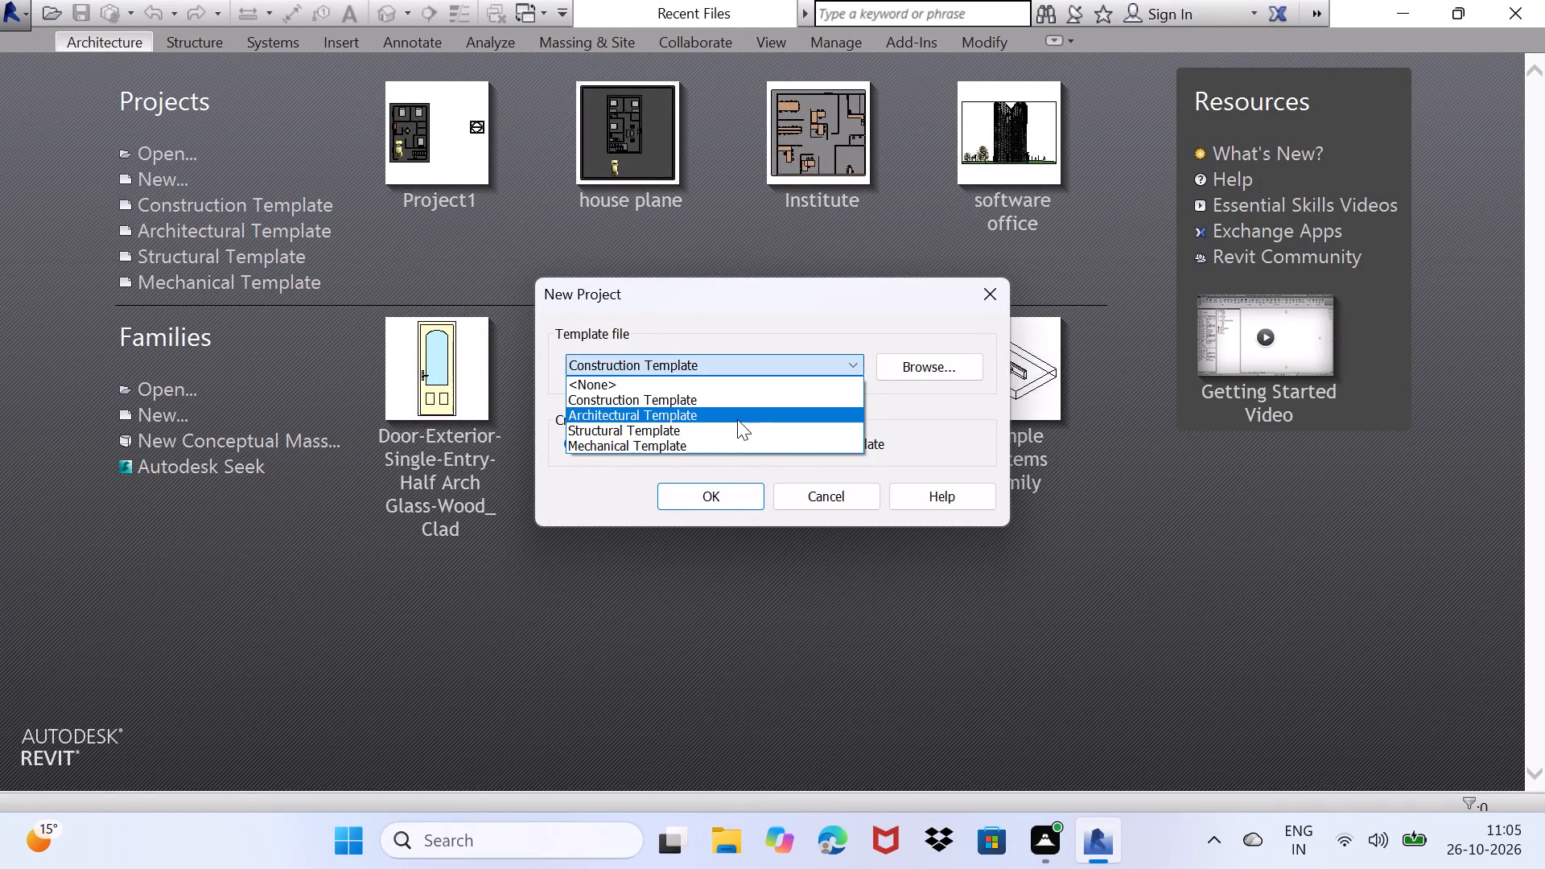
click(737, 419)
click(723, 496)
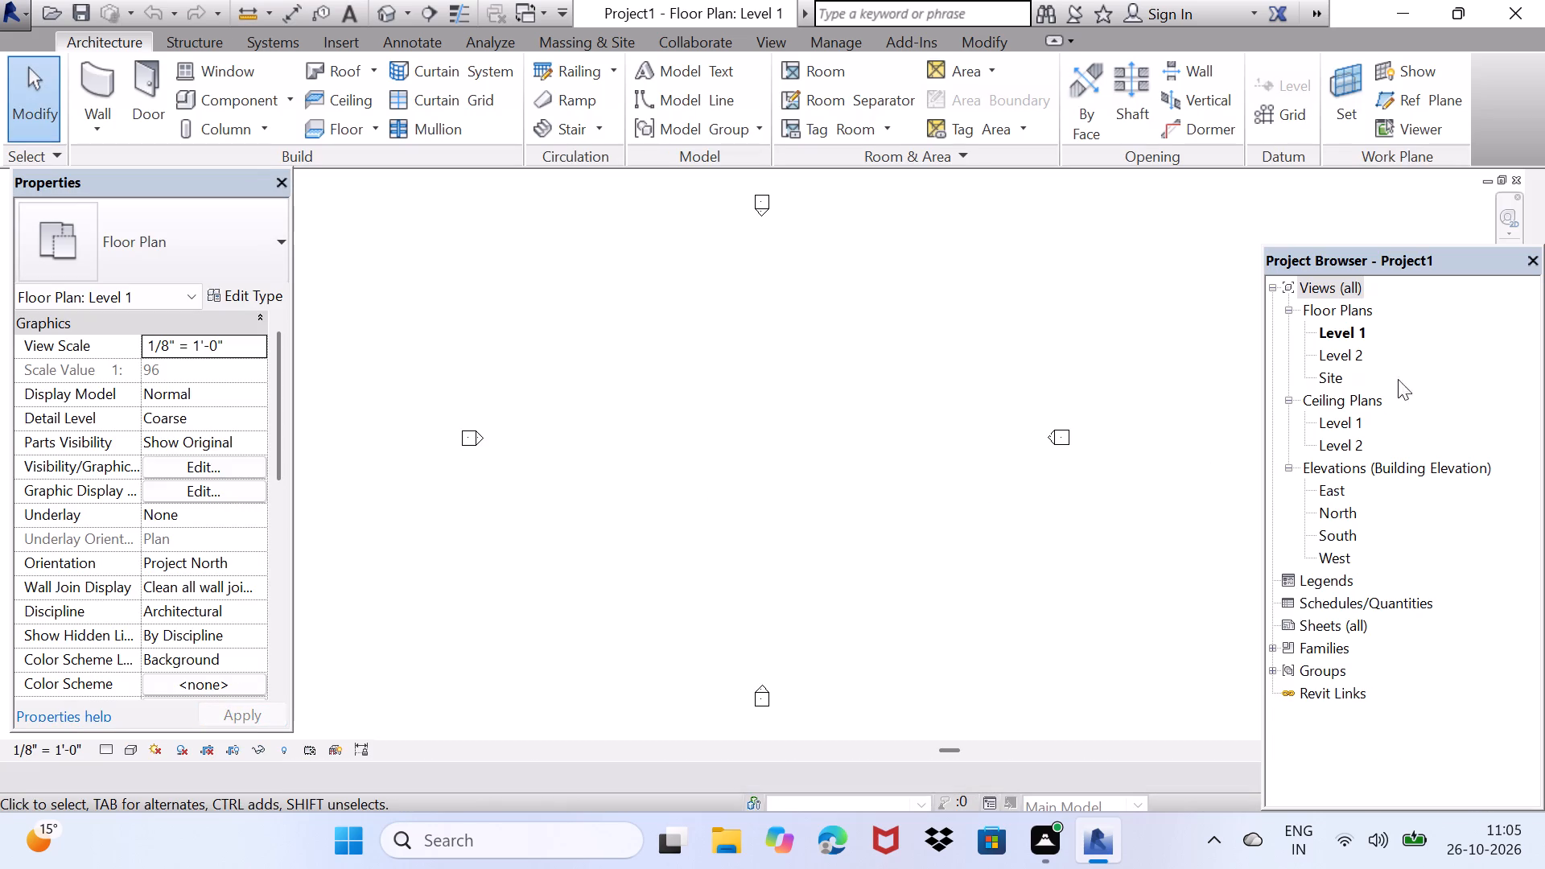
Move the Project Browser slightly higher so it sits just below the ribbon.
drag(1437, 254, 1440, 204)
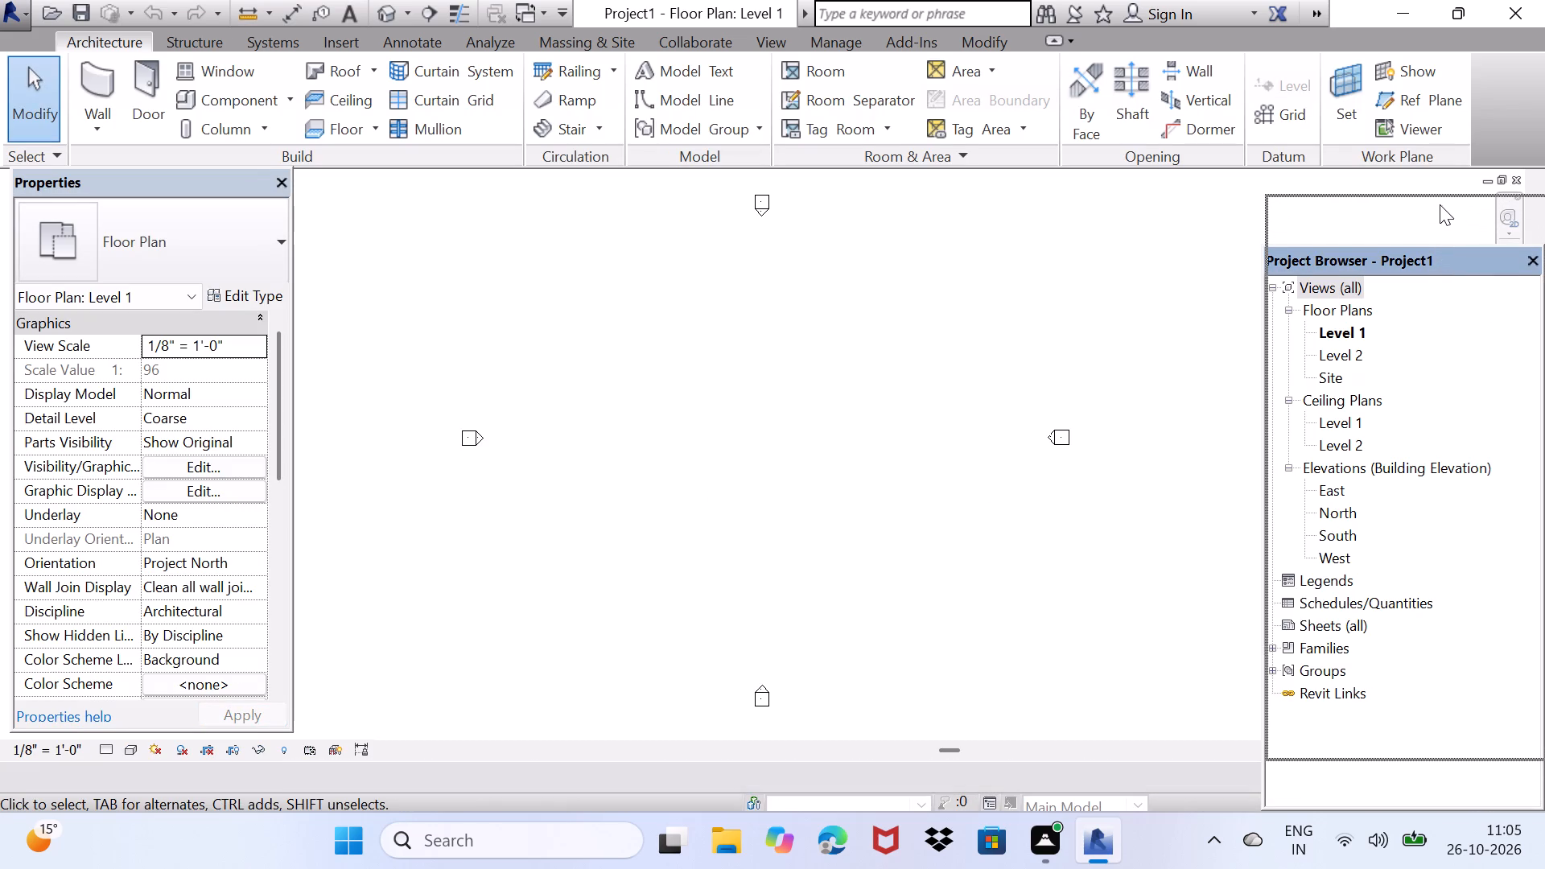
drag(1440, 204, 1440, 194)
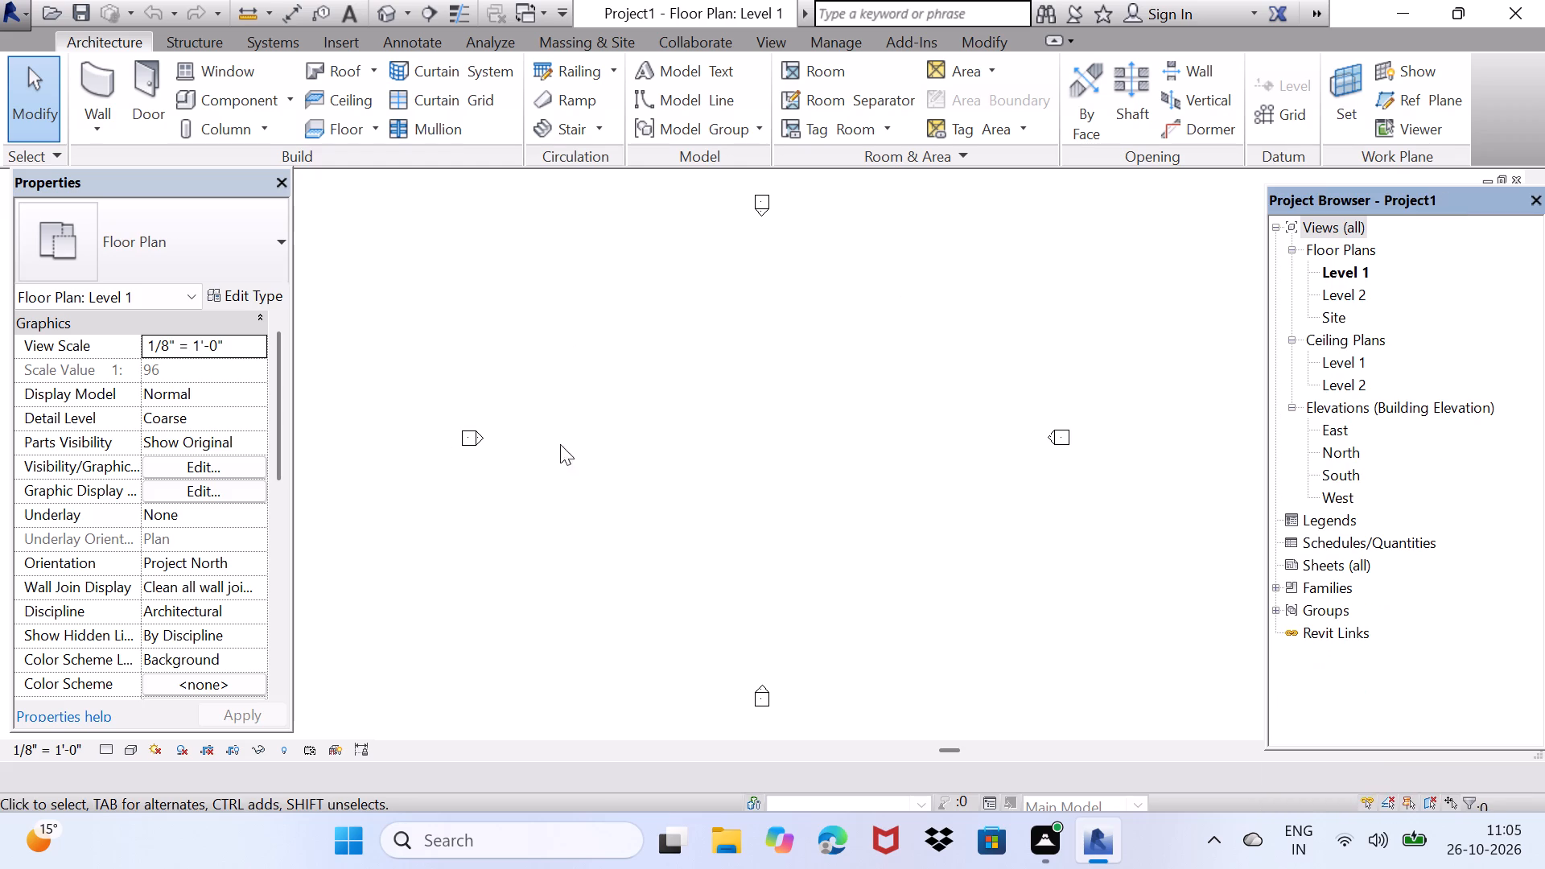
Start drawing a Basic Wall Generic - 8" on Level 1, placing its first point in the northwest part of the area between the elevation markers.
middle_drag(585, 445, 474, 486)
middle_drag(474, 486, 533, 517)
middle_drag(542, 498, 577, 487)
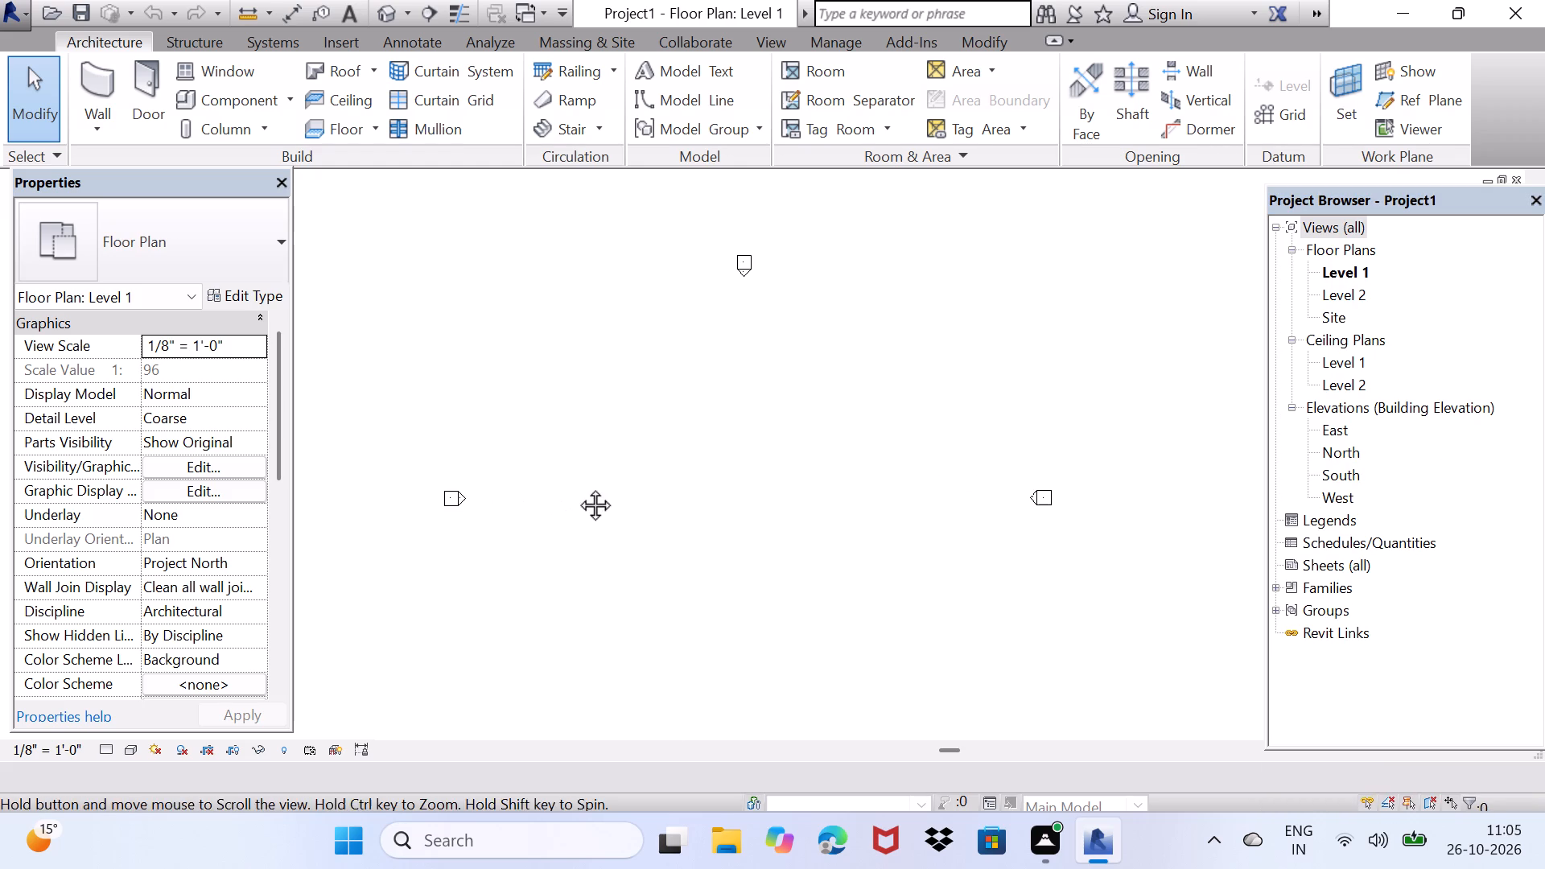
middle_drag(577, 487, 577, 486)
click(108, 95)
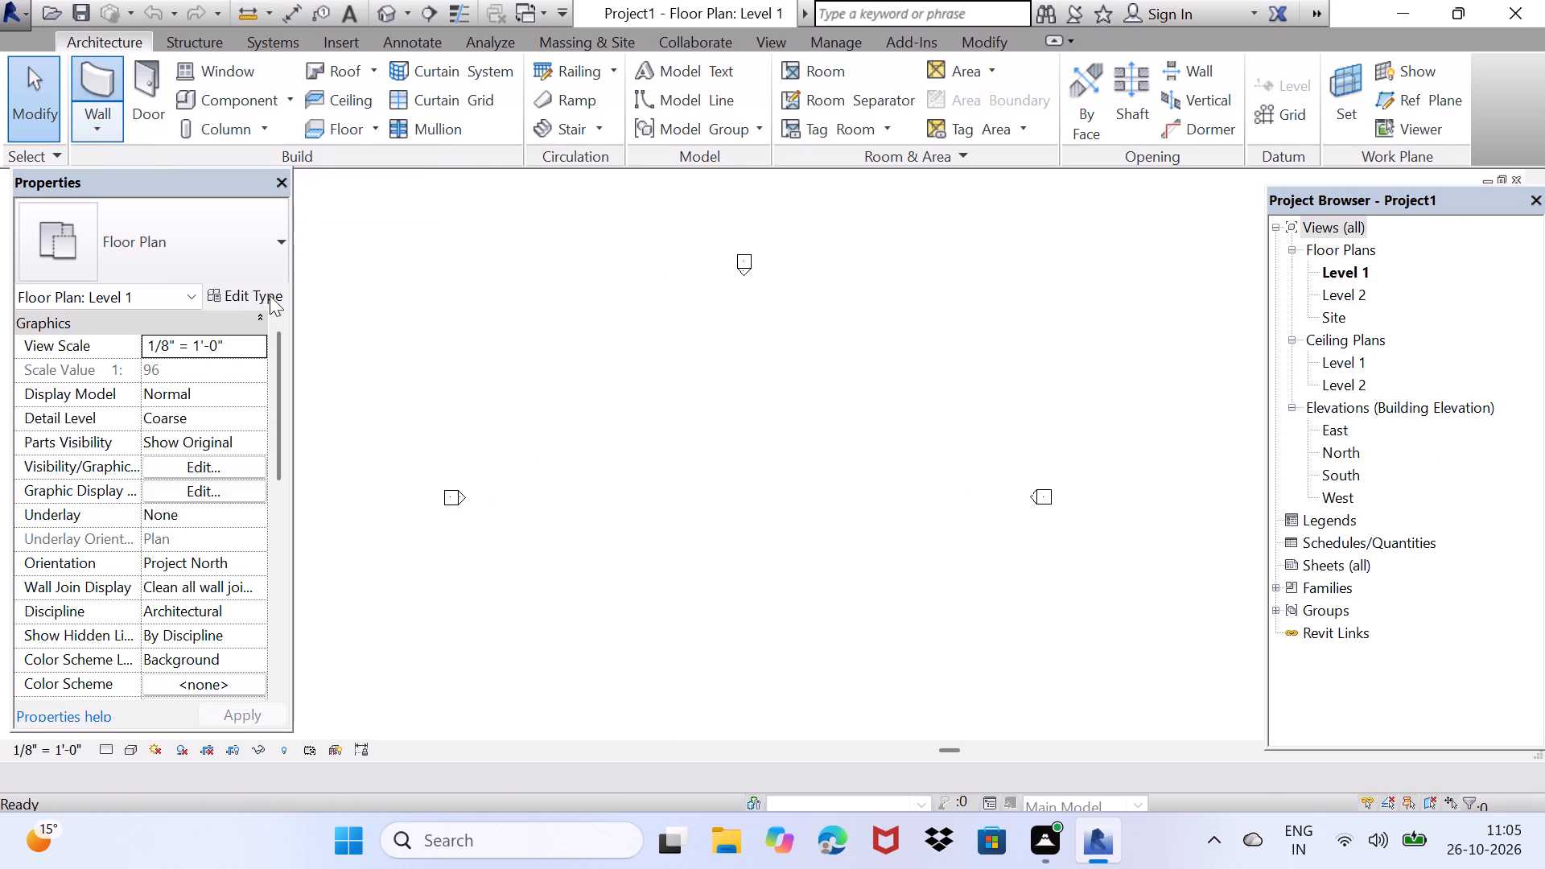
click(622, 377)
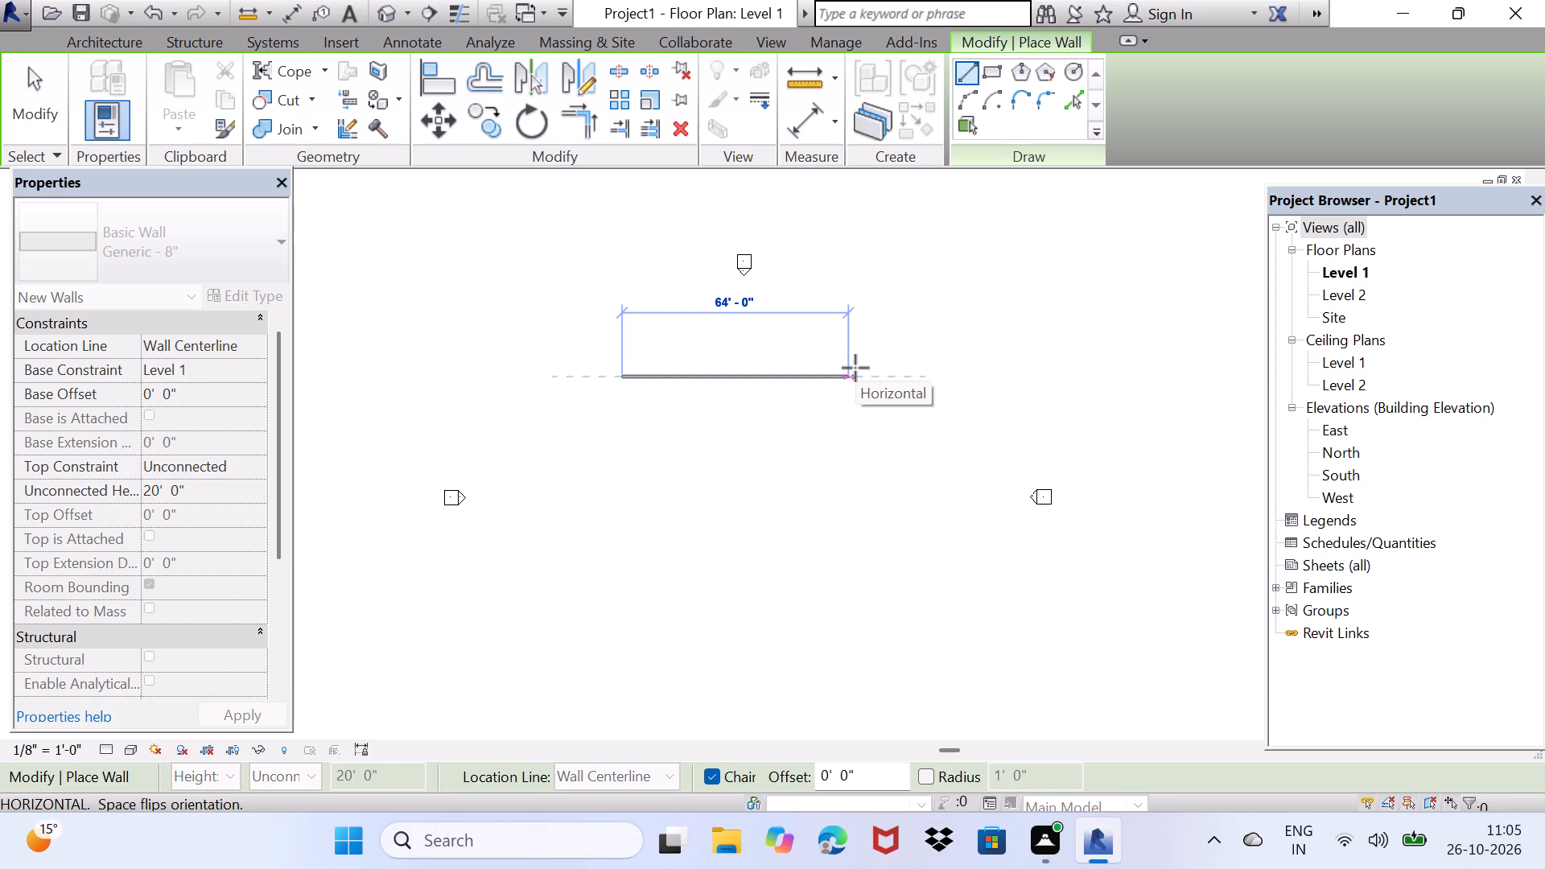
click(491, 847)
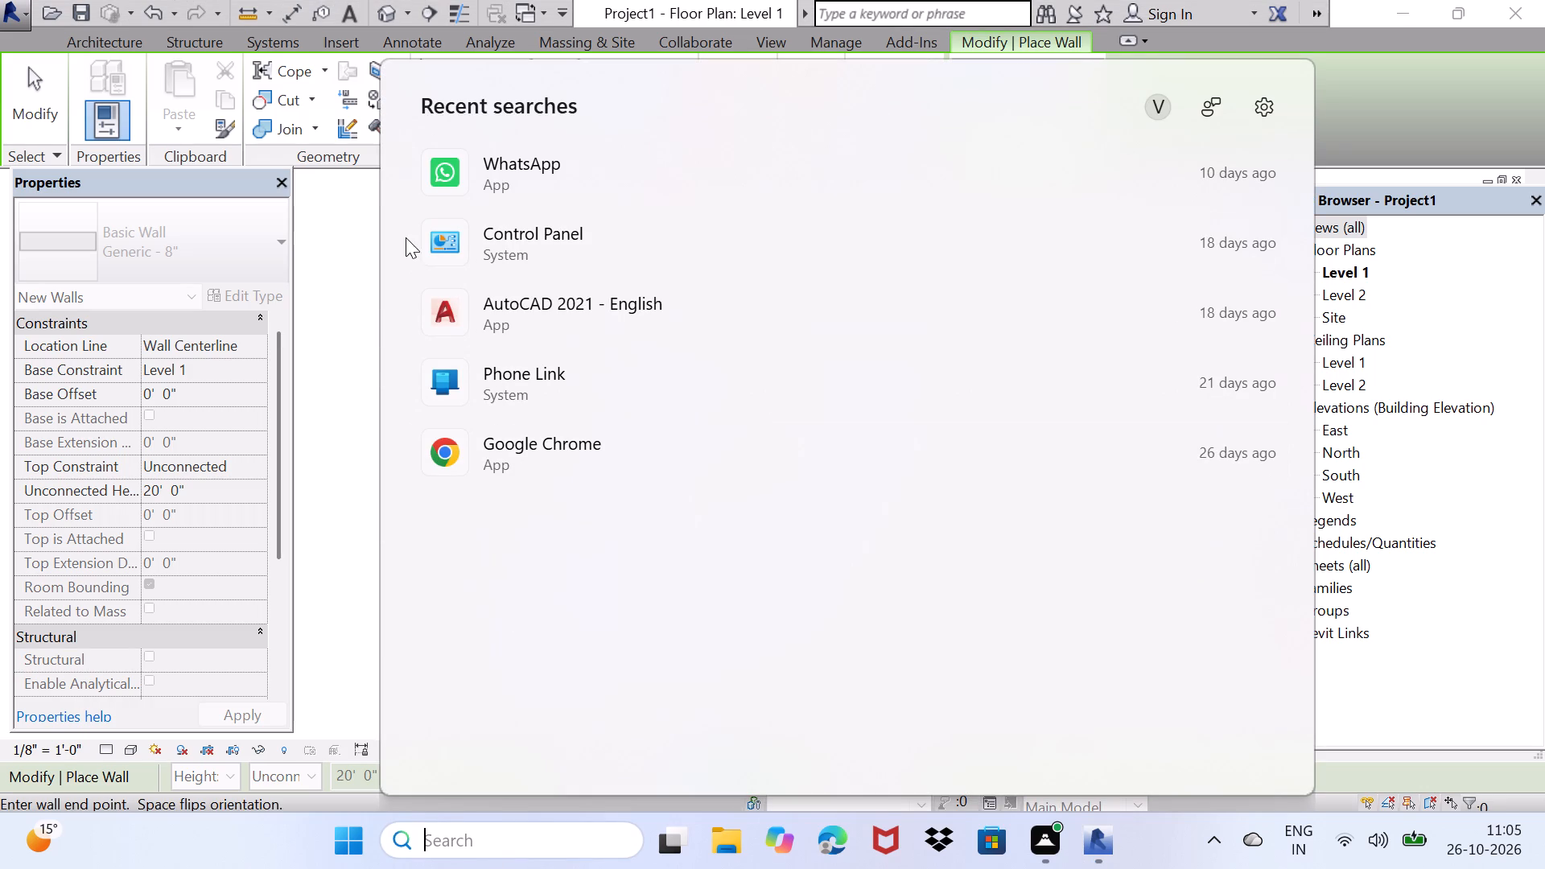
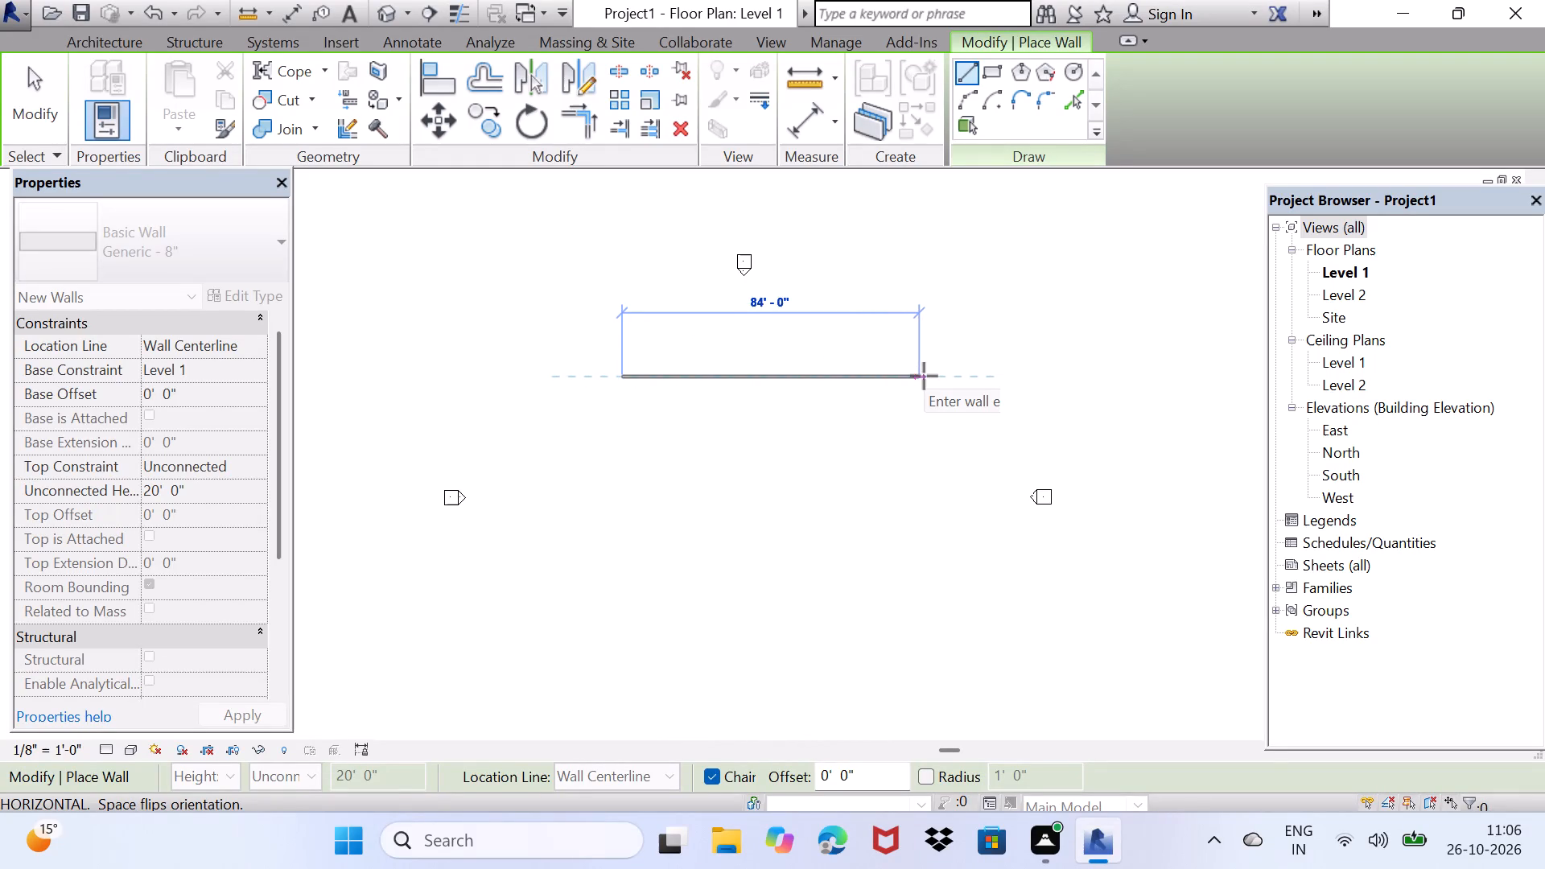
Complete the rectangular outer wall loop, 30' wide and 32' deep, closing it at its starting point.
text(30')
key(Return)
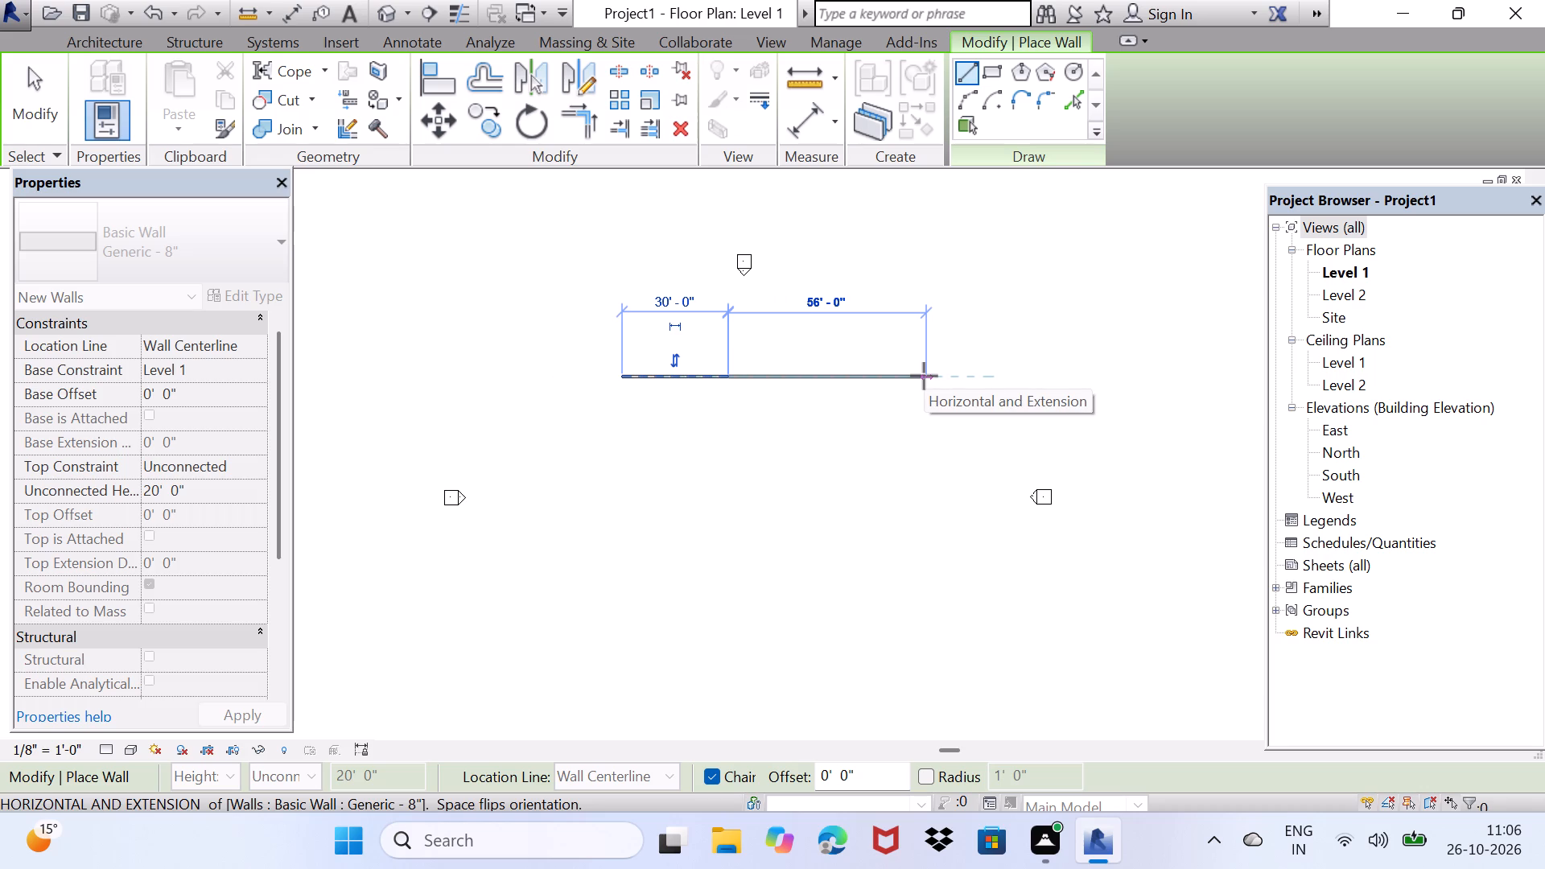
scroll(939, 396, down, 2)
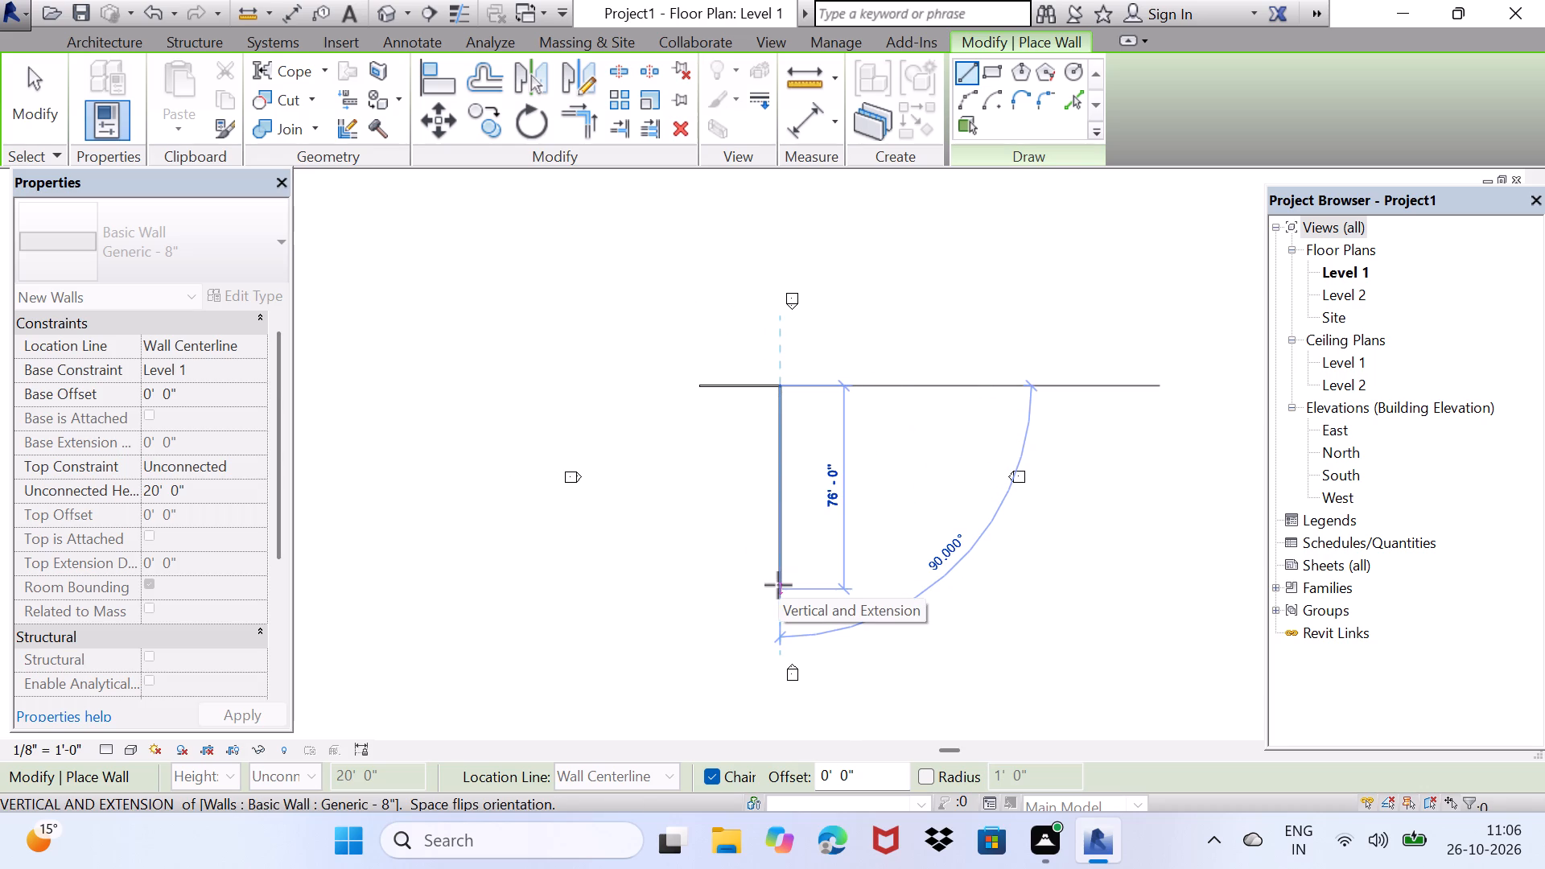
text(32')
key(Return)
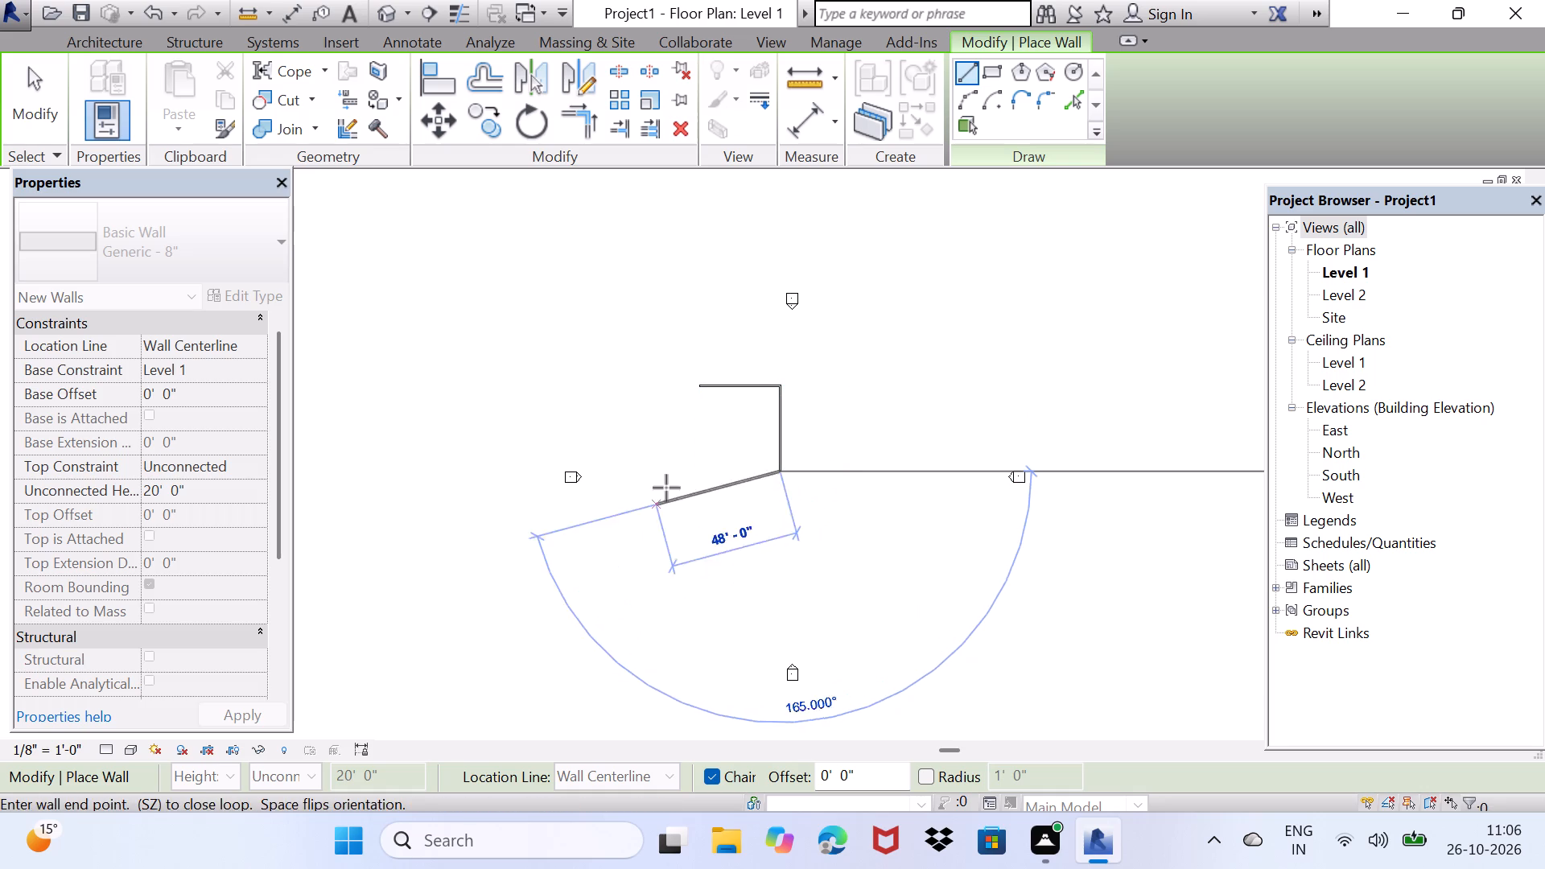
click(691, 464)
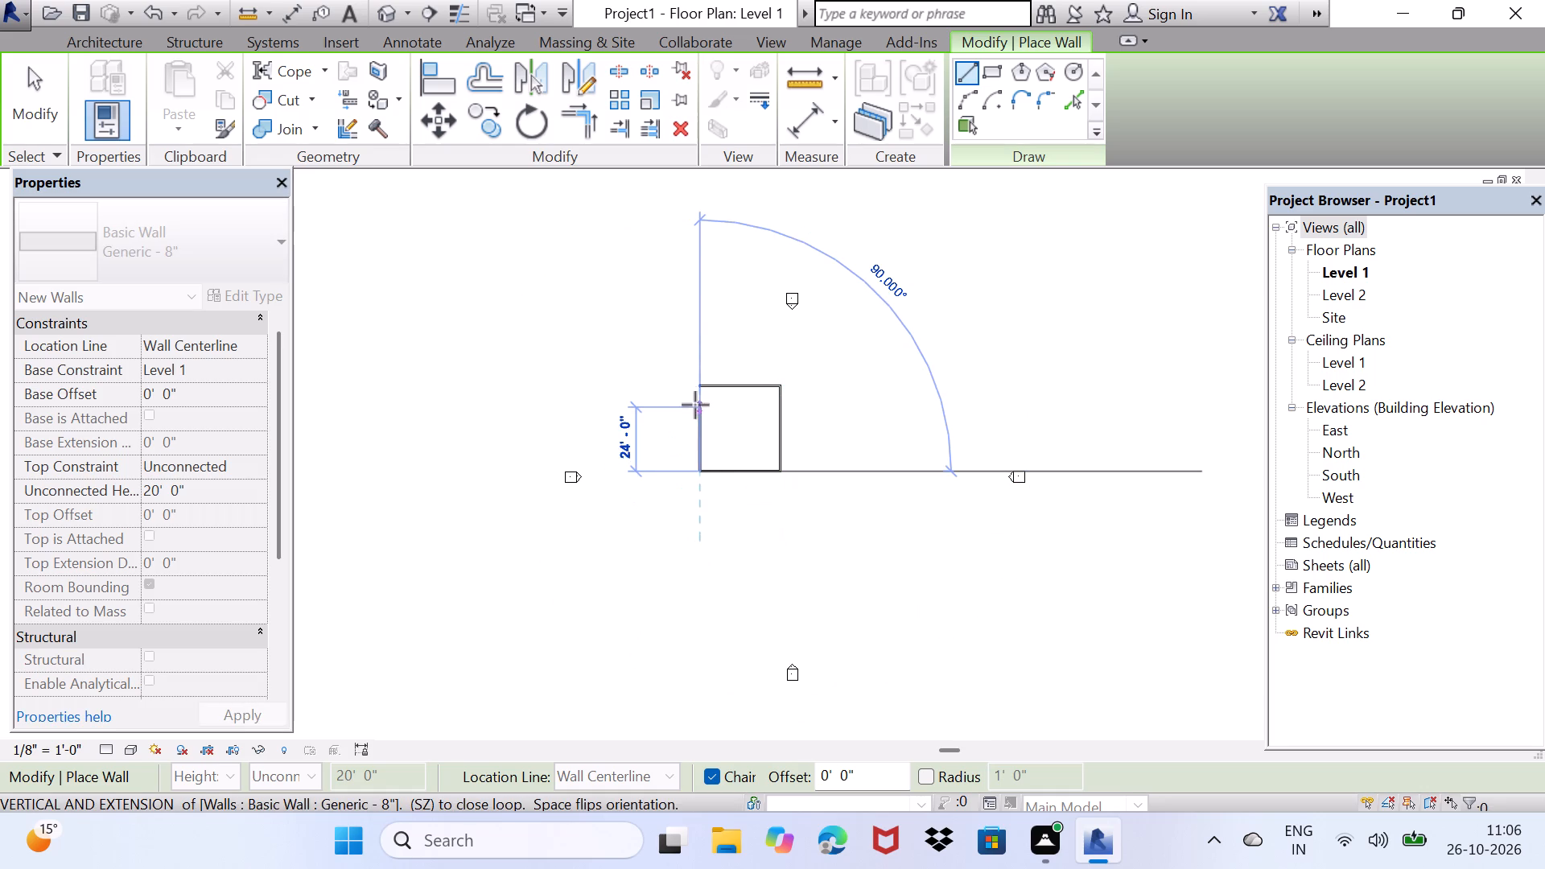
click(696, 392)
key(space)
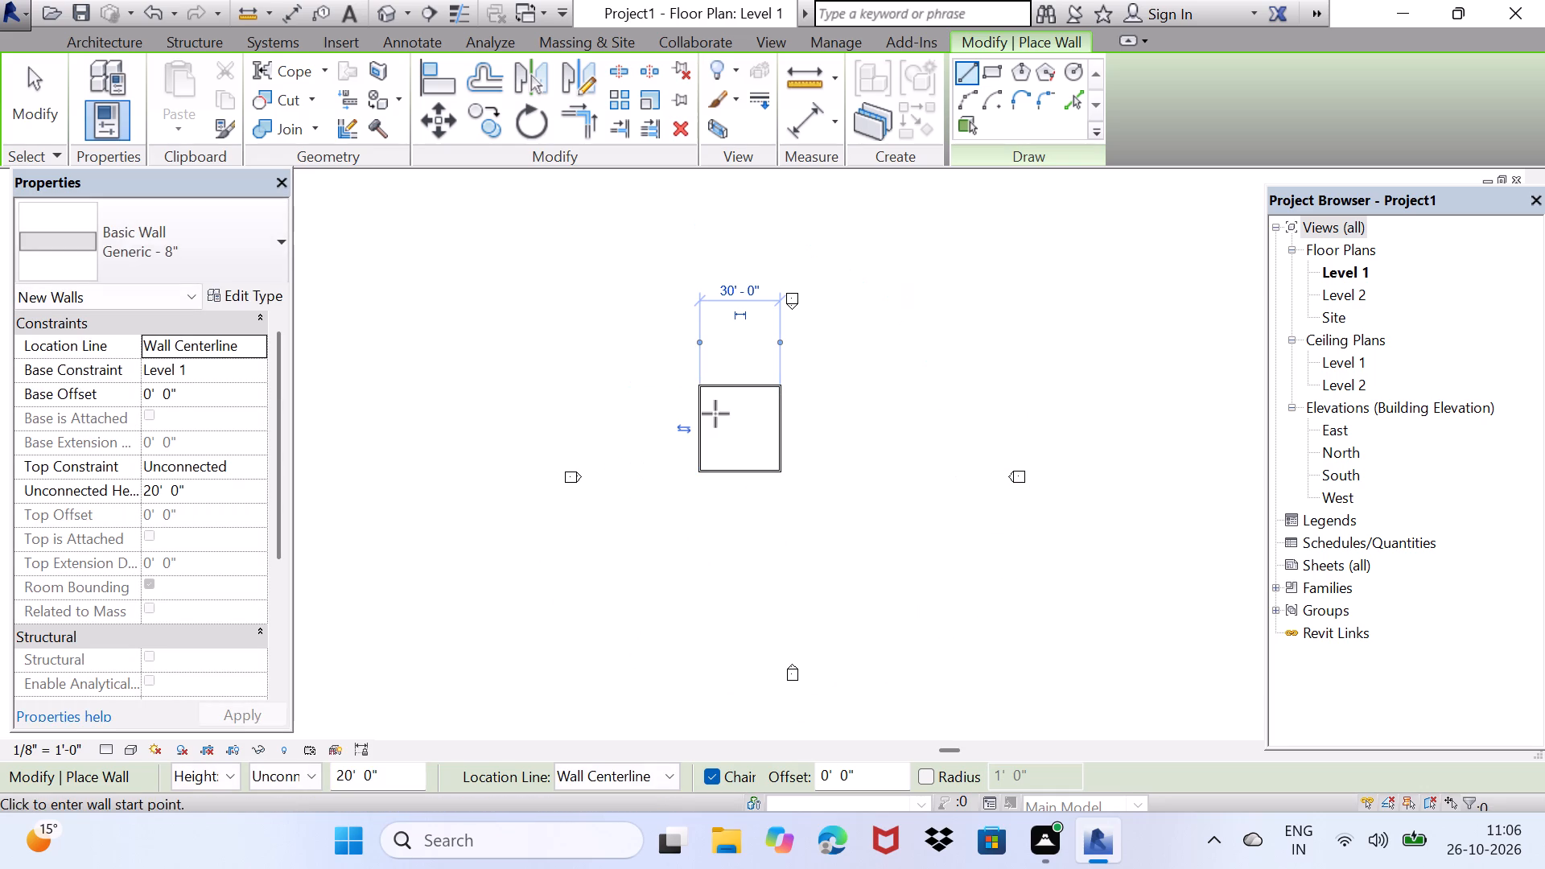
scroll(718, 406, up, 2)
key(Escape)
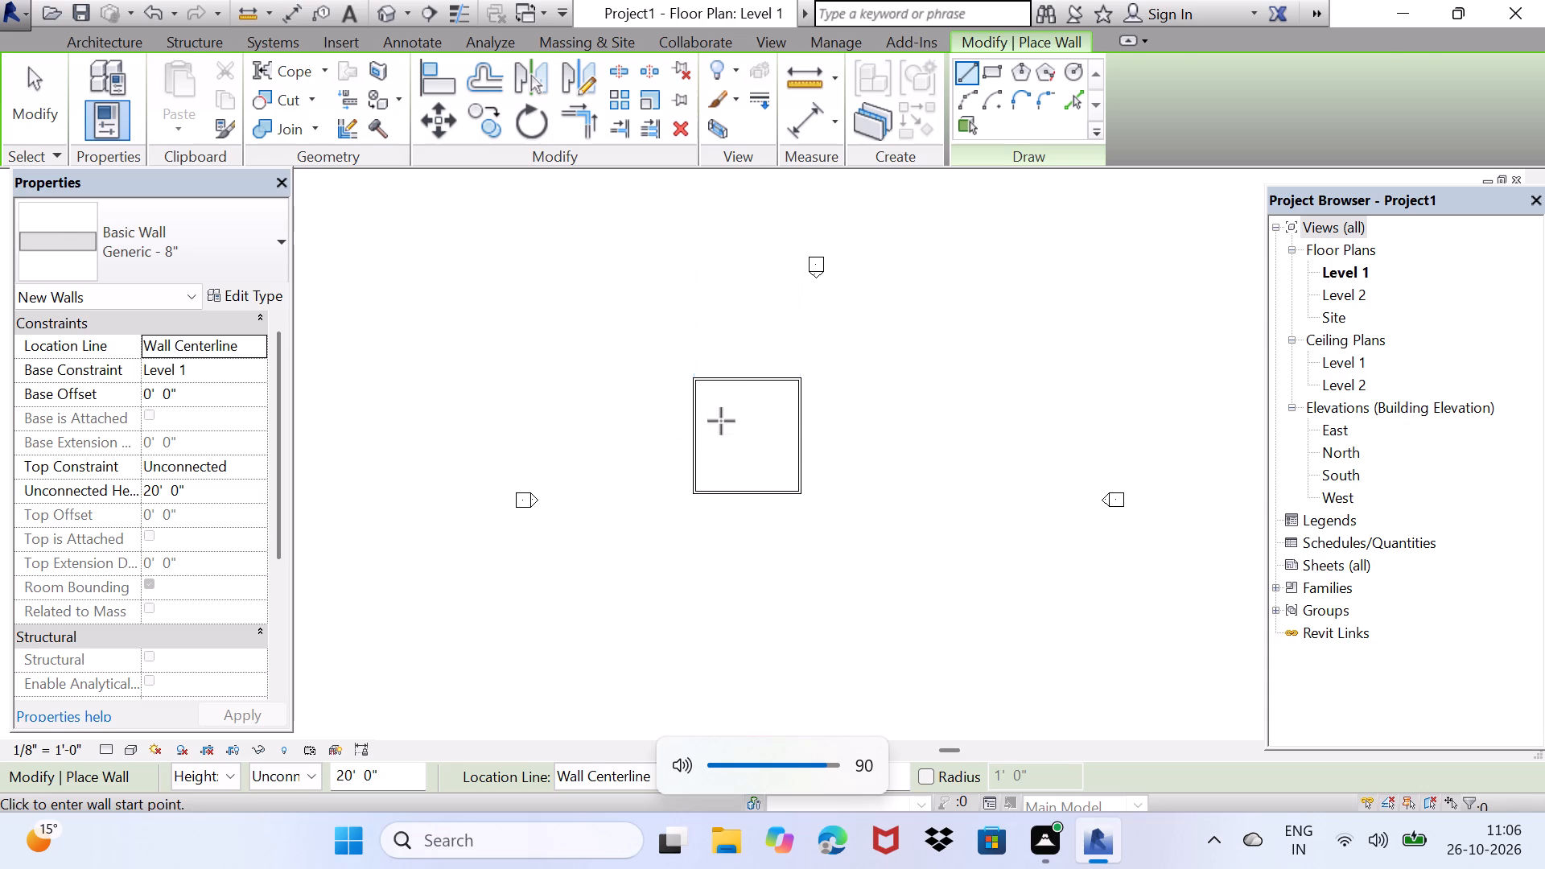
key(Escape)
Offset a copy of the north wall 11' inward to form a horizontal partition.
scroll(721, 426, up, 5)
middle_drag(728, 430, 707, 465)
scroll(702, 476, up, 3)
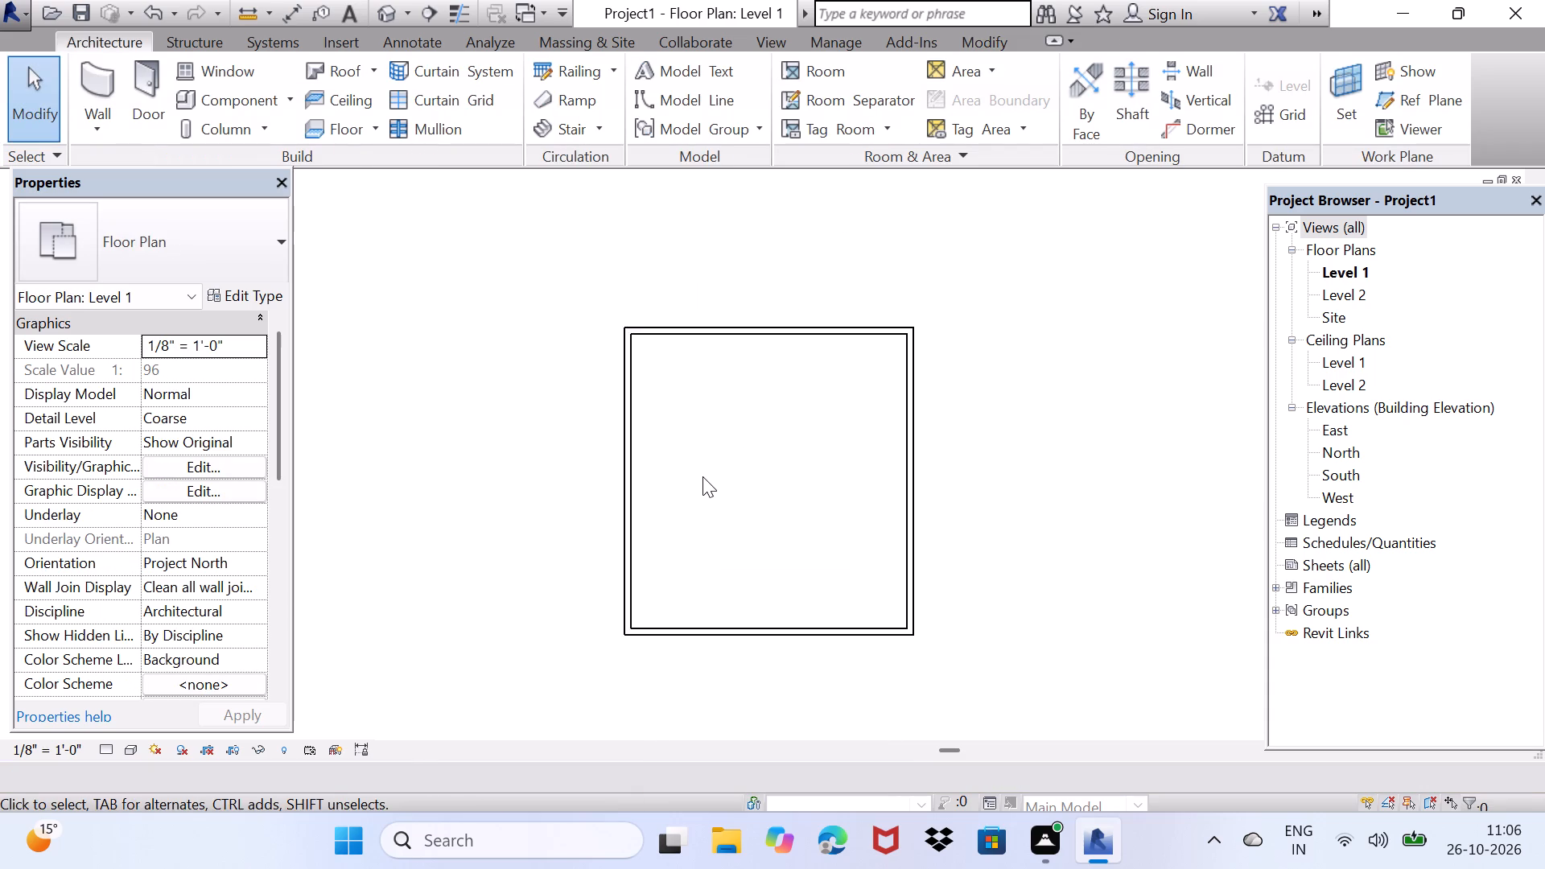
middle_drag(718, 473, 723, 455)
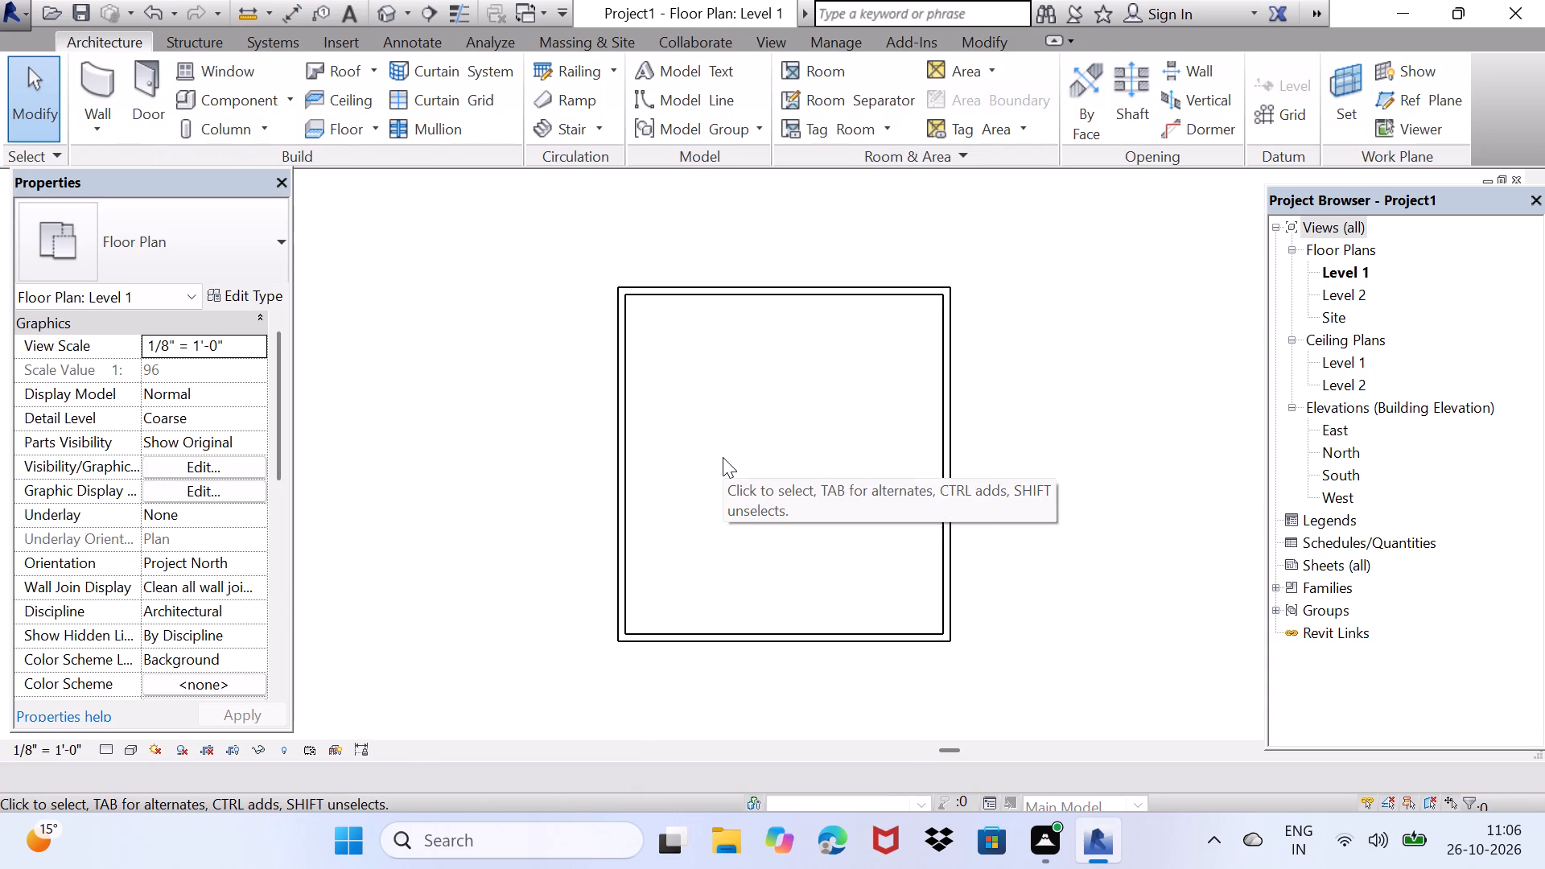
scroll(711, 461, up, 1)
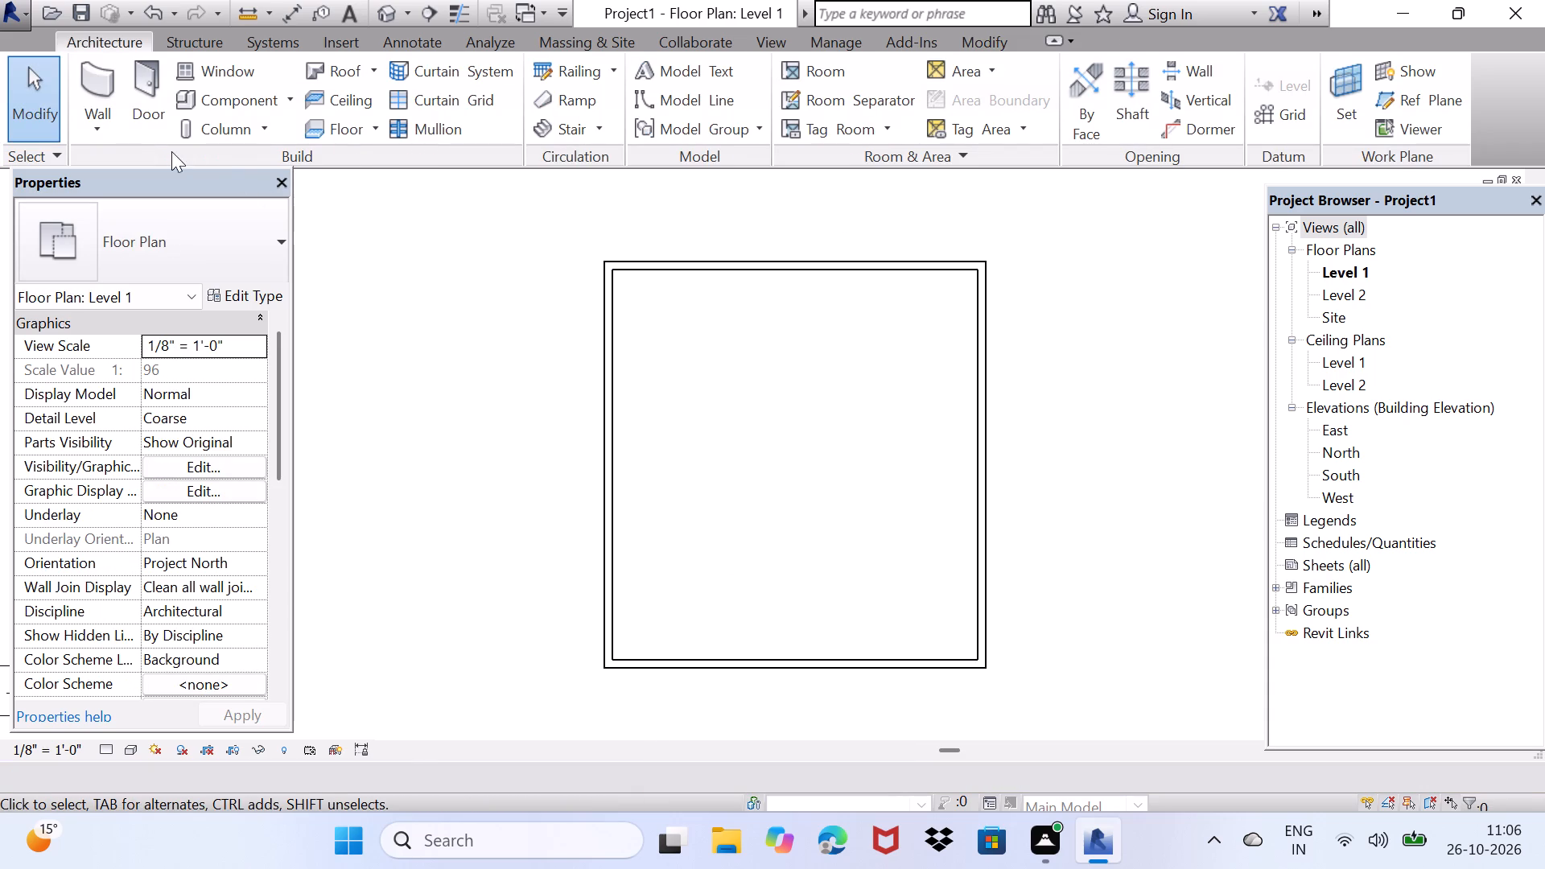
click(120, 84)
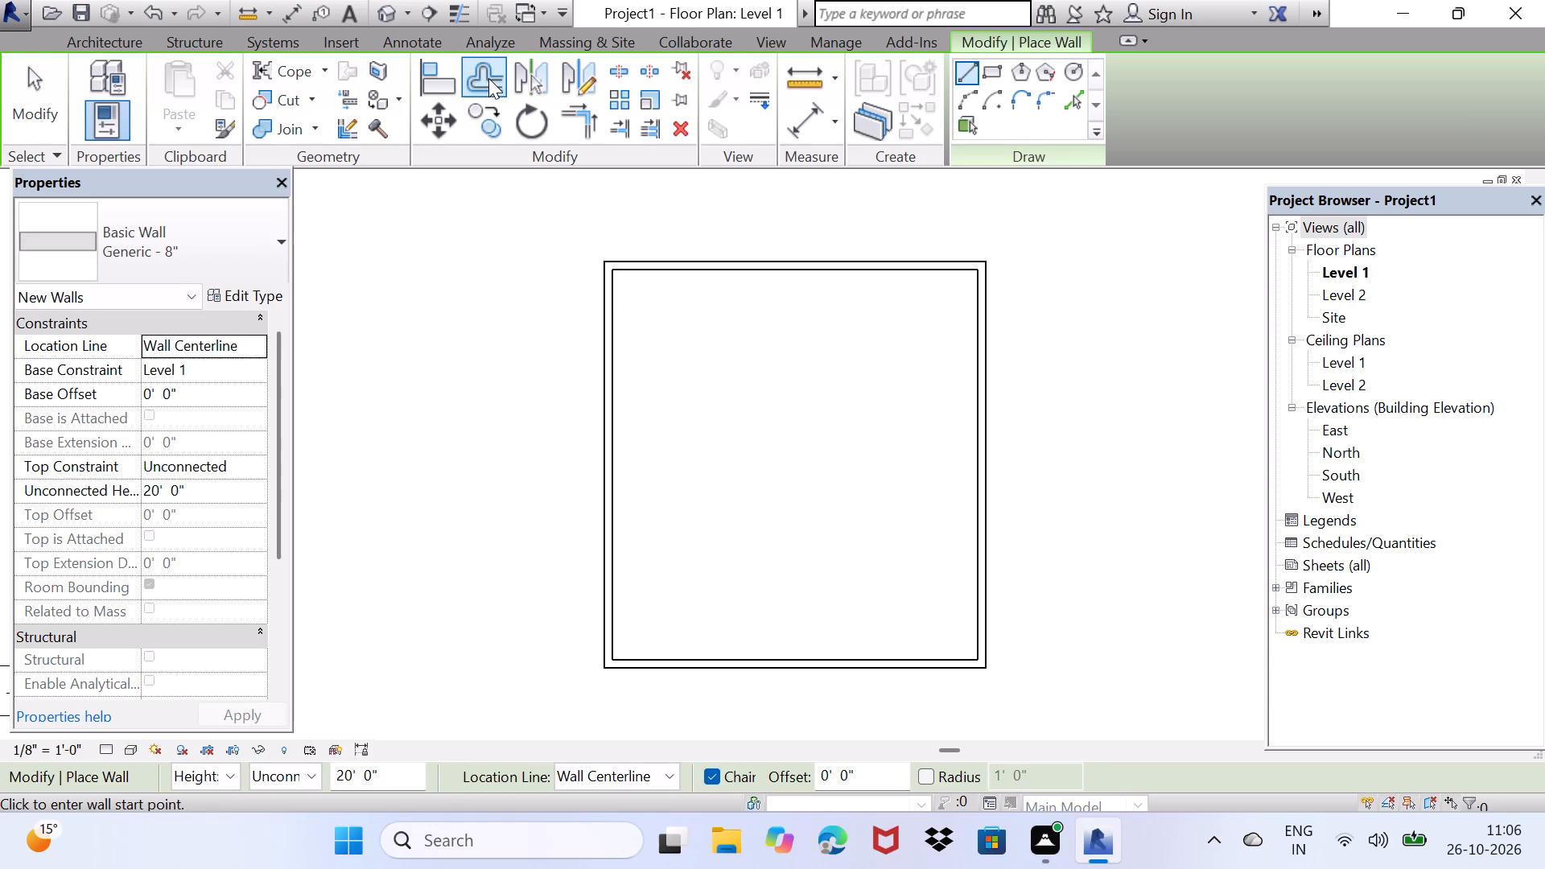
click(488, 78)
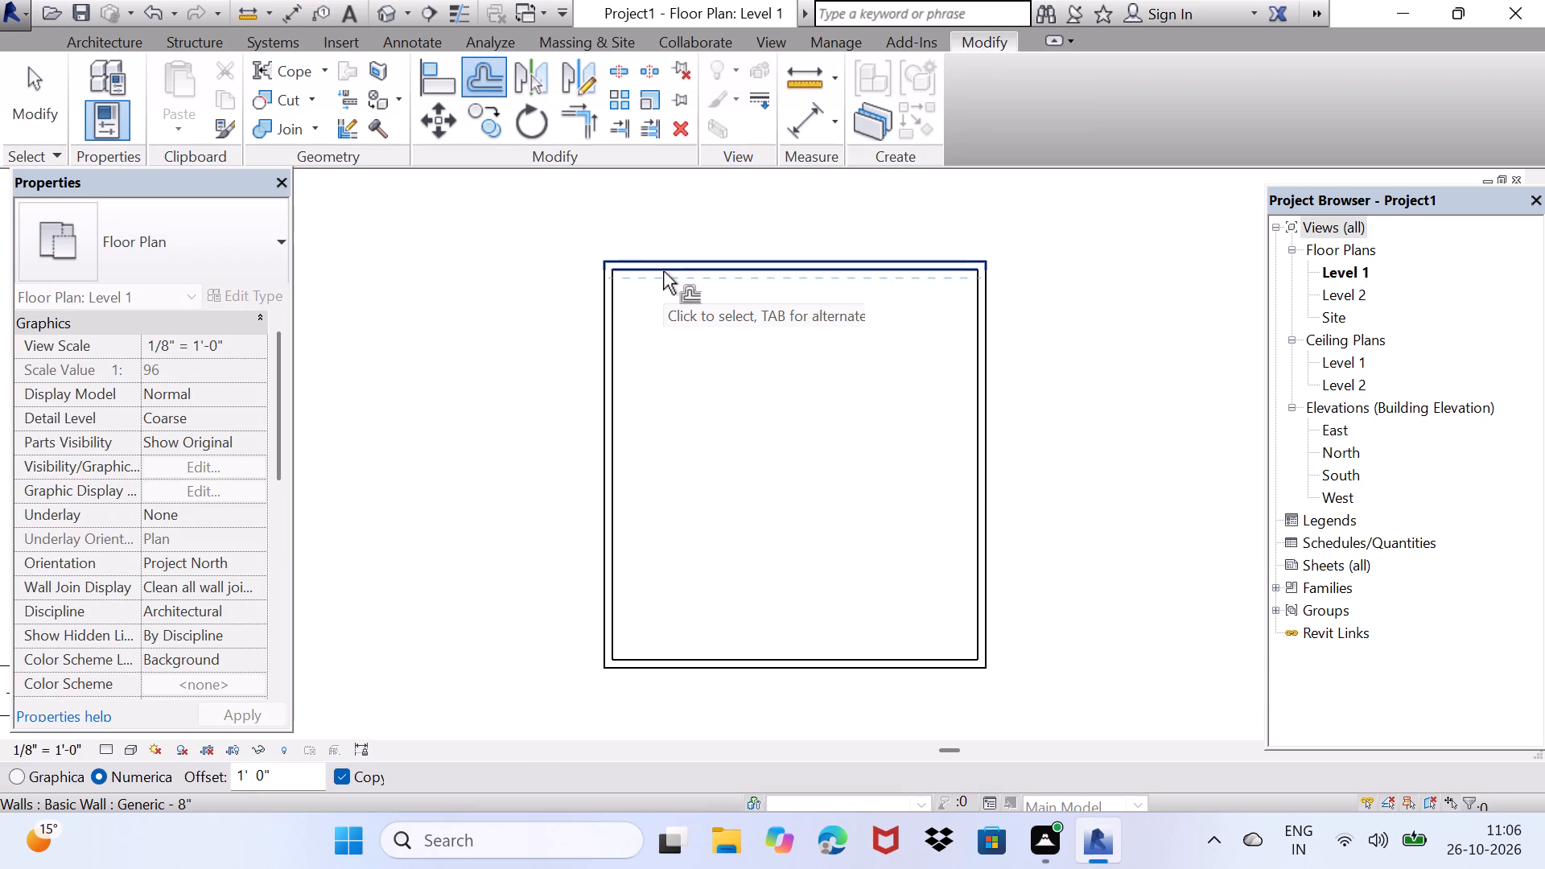
click(298, 768)
key(BackSpace)
key(BackSpace)
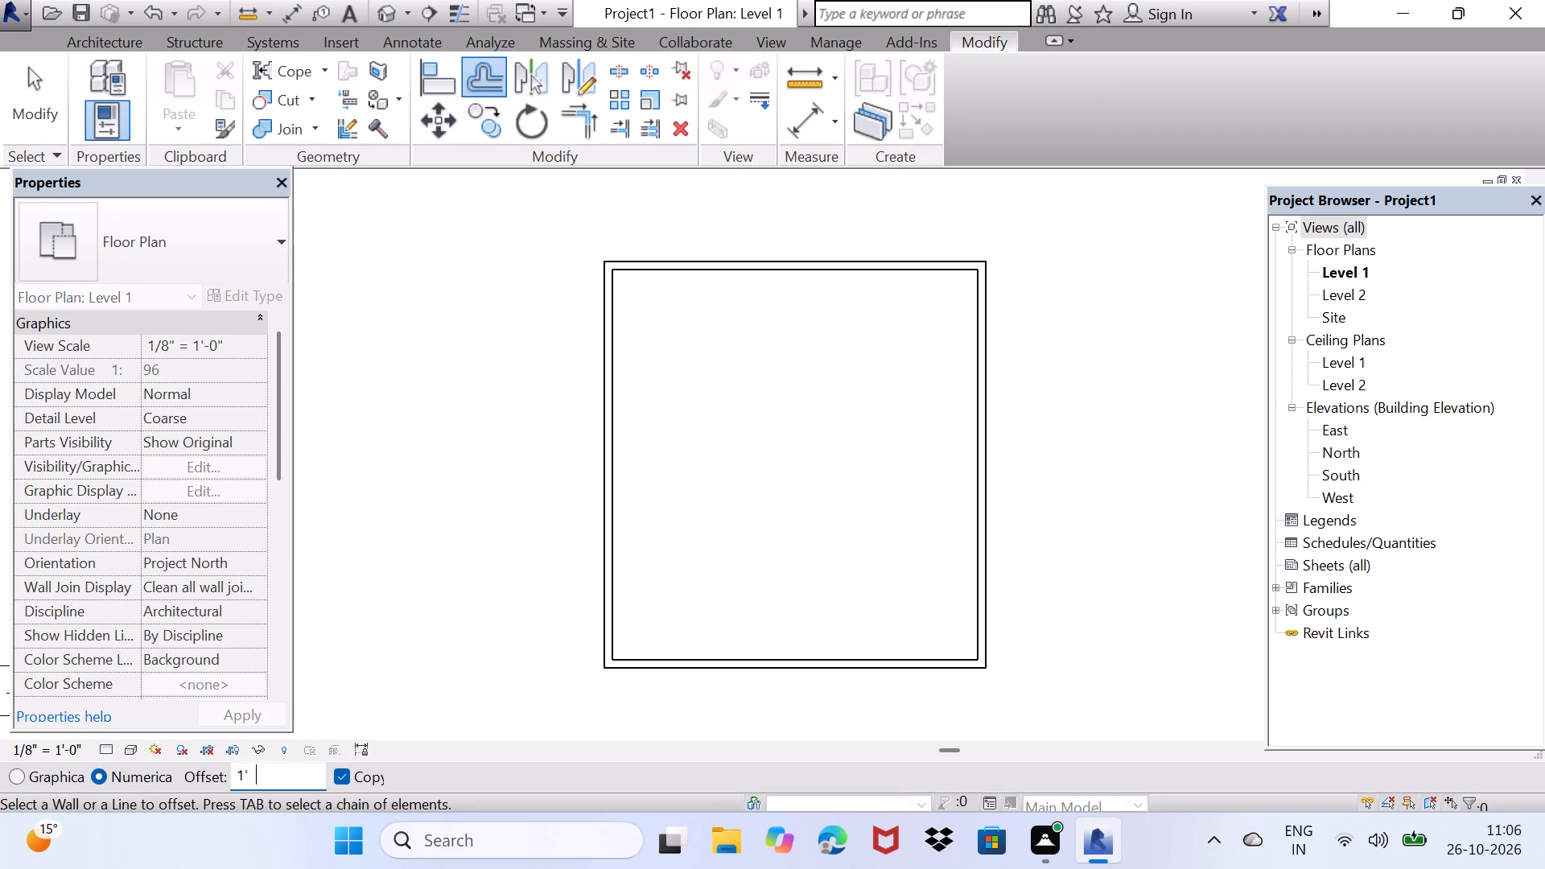
key(BackSpace)
key(BackSpace)
key(BackSpace)
key(BackSpace)
key(BackSpace)
key(BackSpace)
text(11')
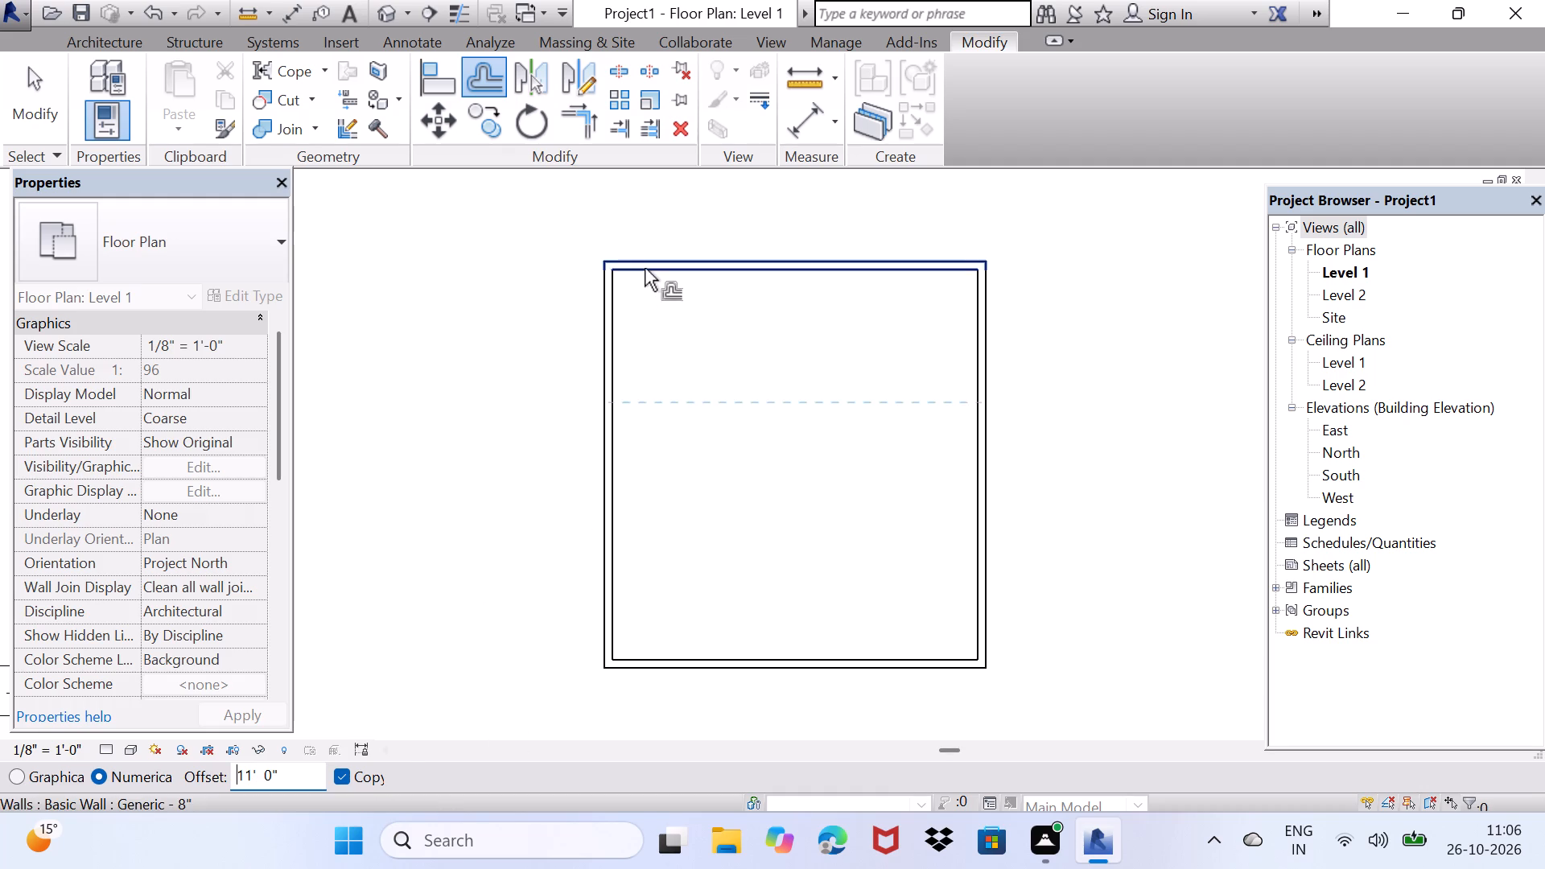
click(645, 268)
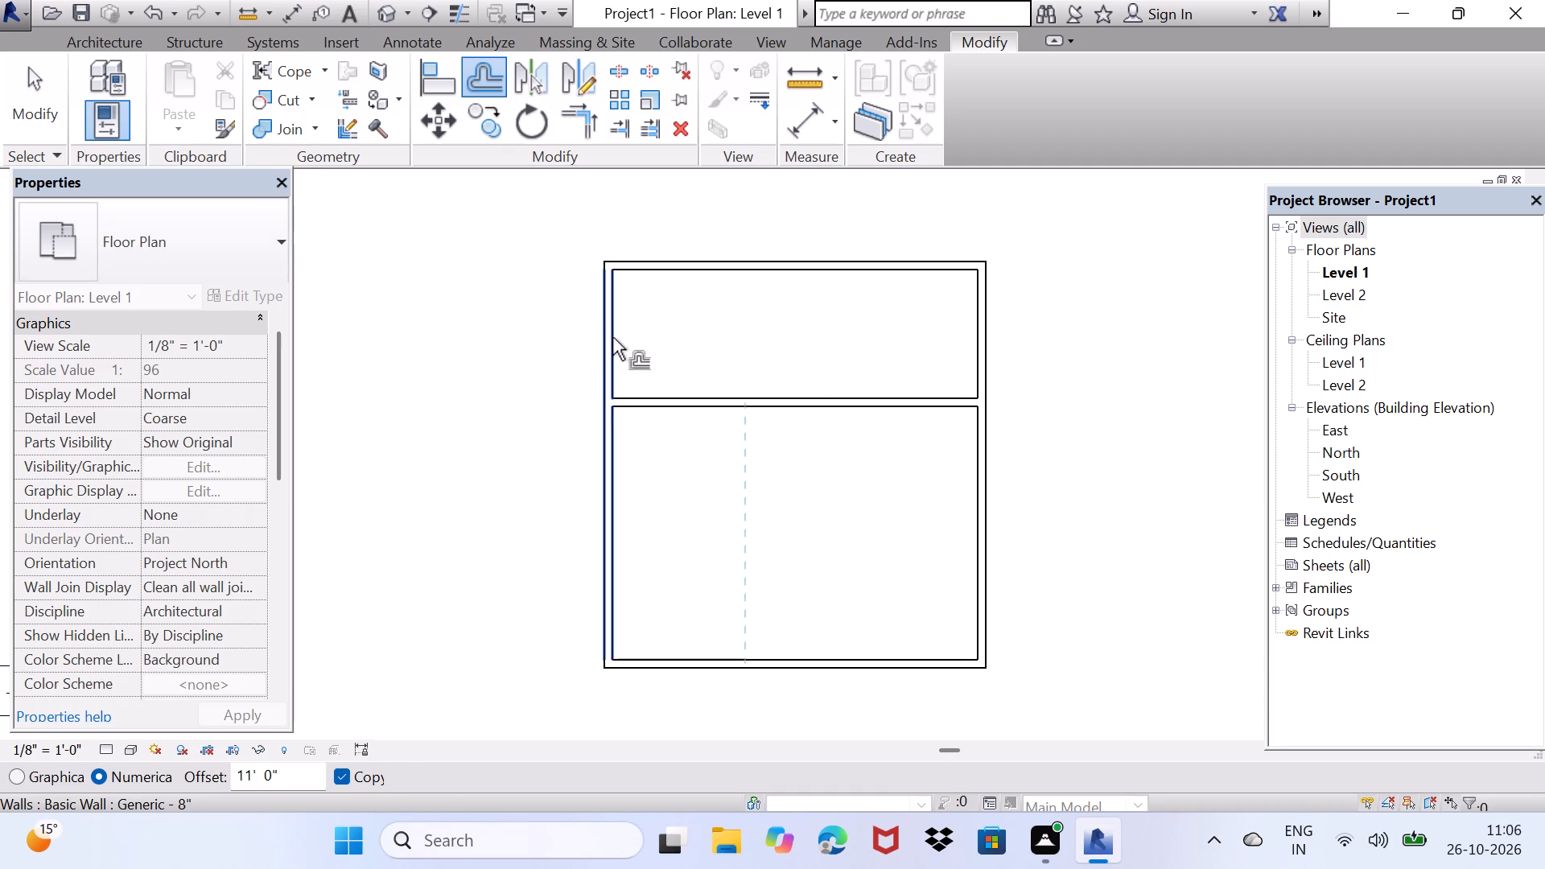
Offset a copy of the west wall 11' inward as a full-length vertical partition, undoing the stray copy outside the building.
click(612, 337)
click(618, 295)
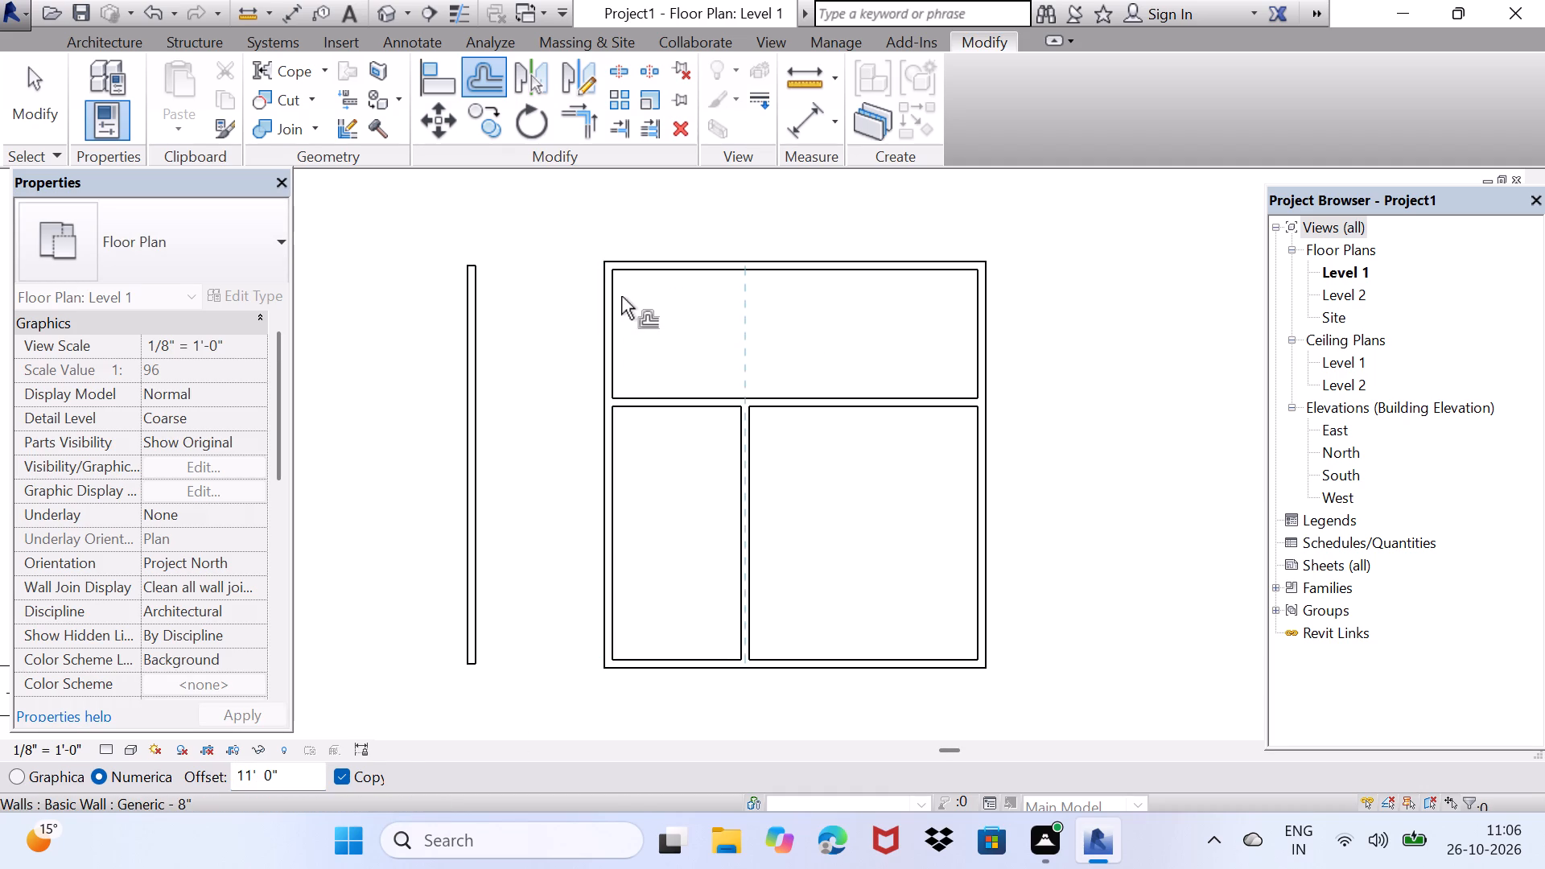
key(ctrl+z)
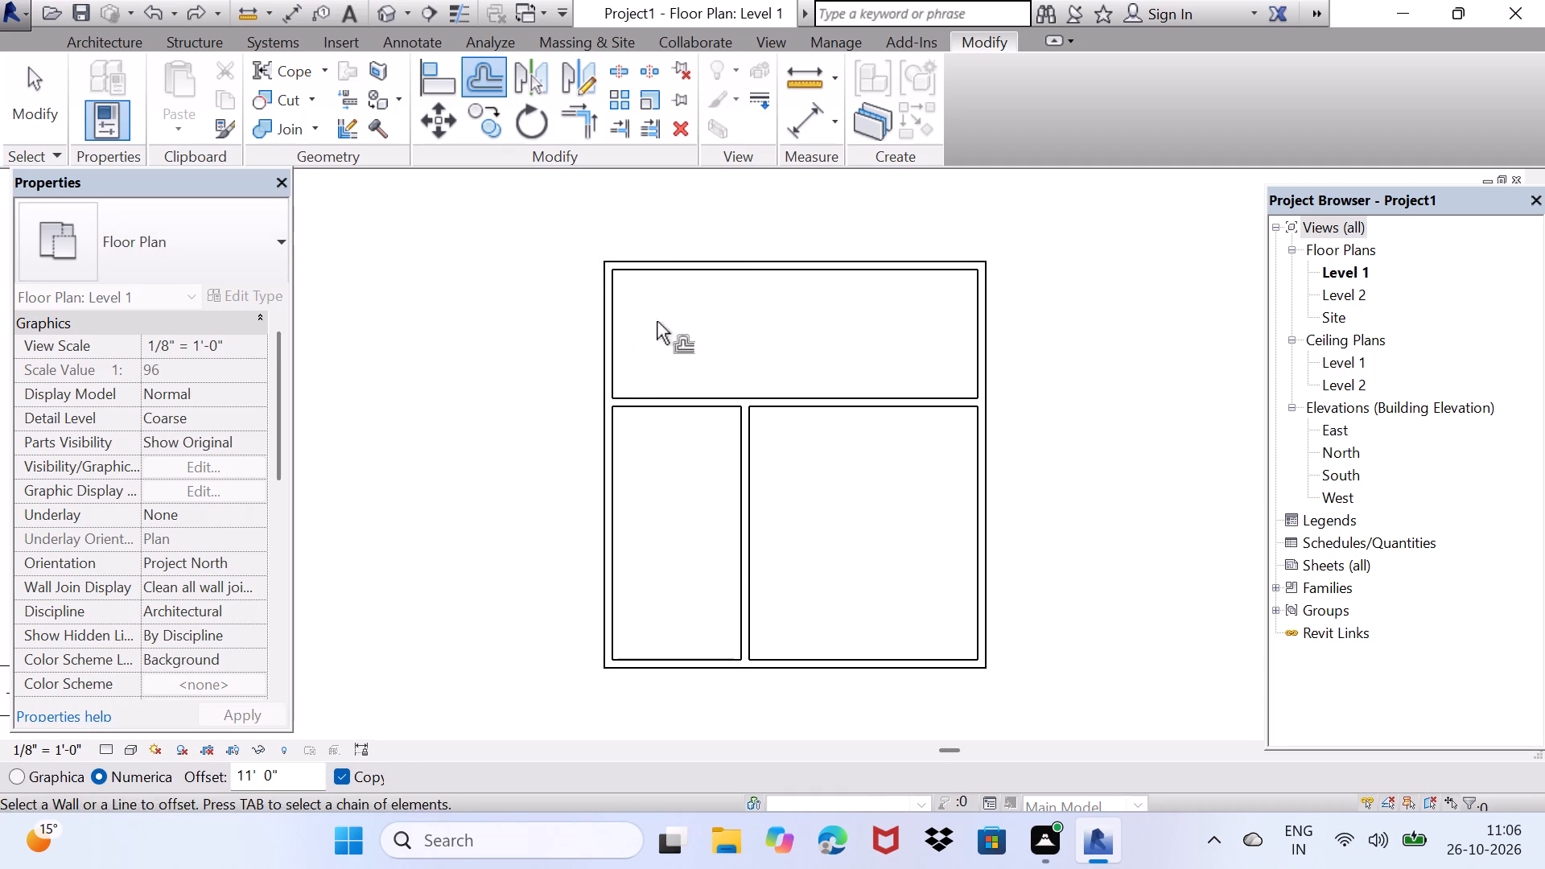
click(609, 320)
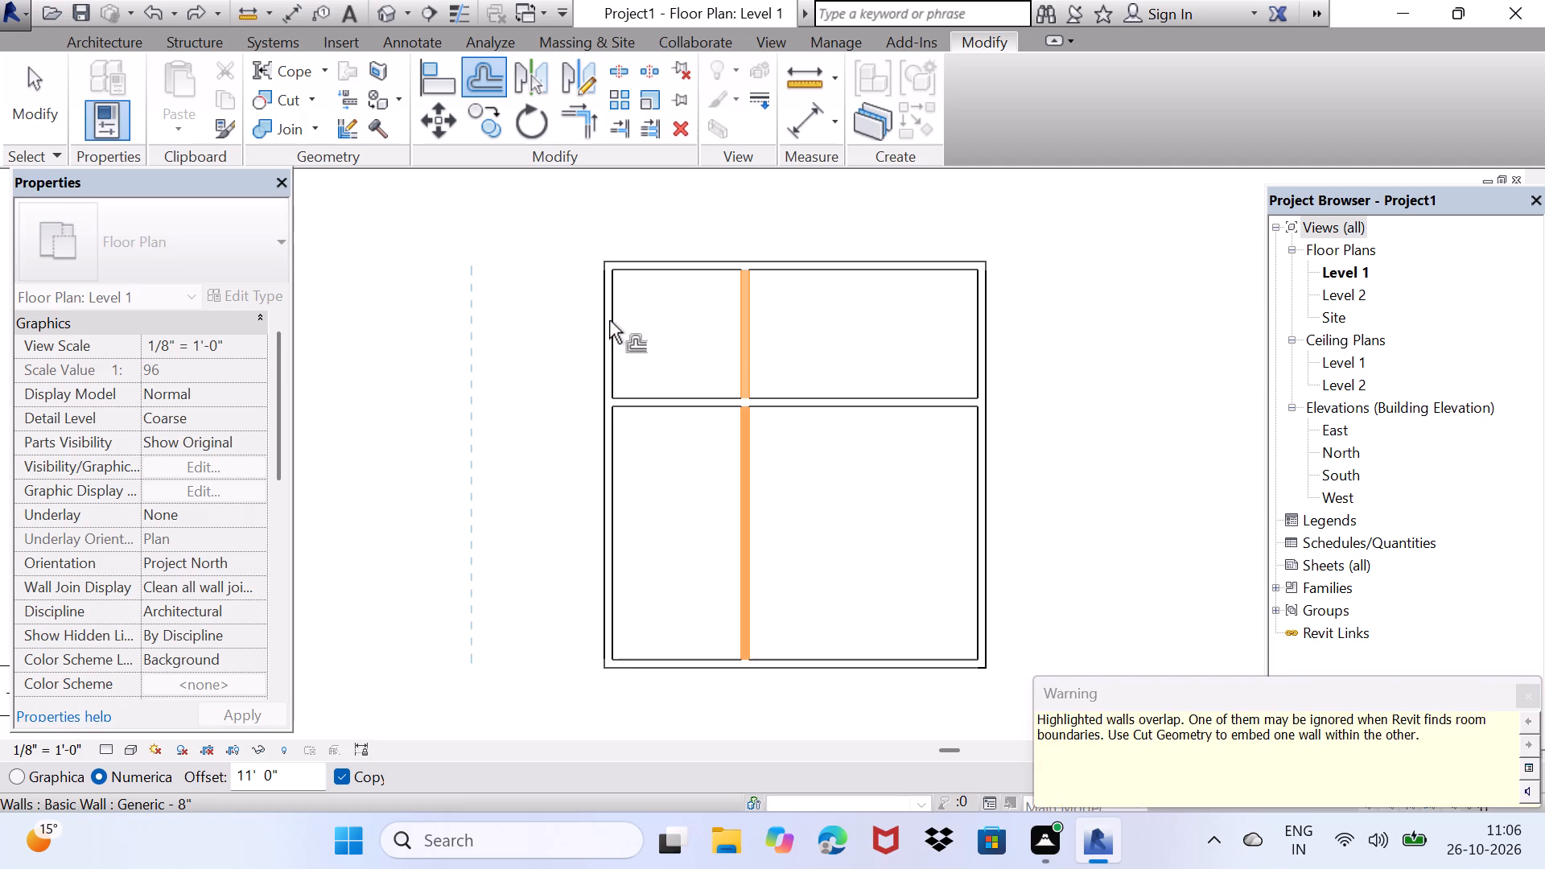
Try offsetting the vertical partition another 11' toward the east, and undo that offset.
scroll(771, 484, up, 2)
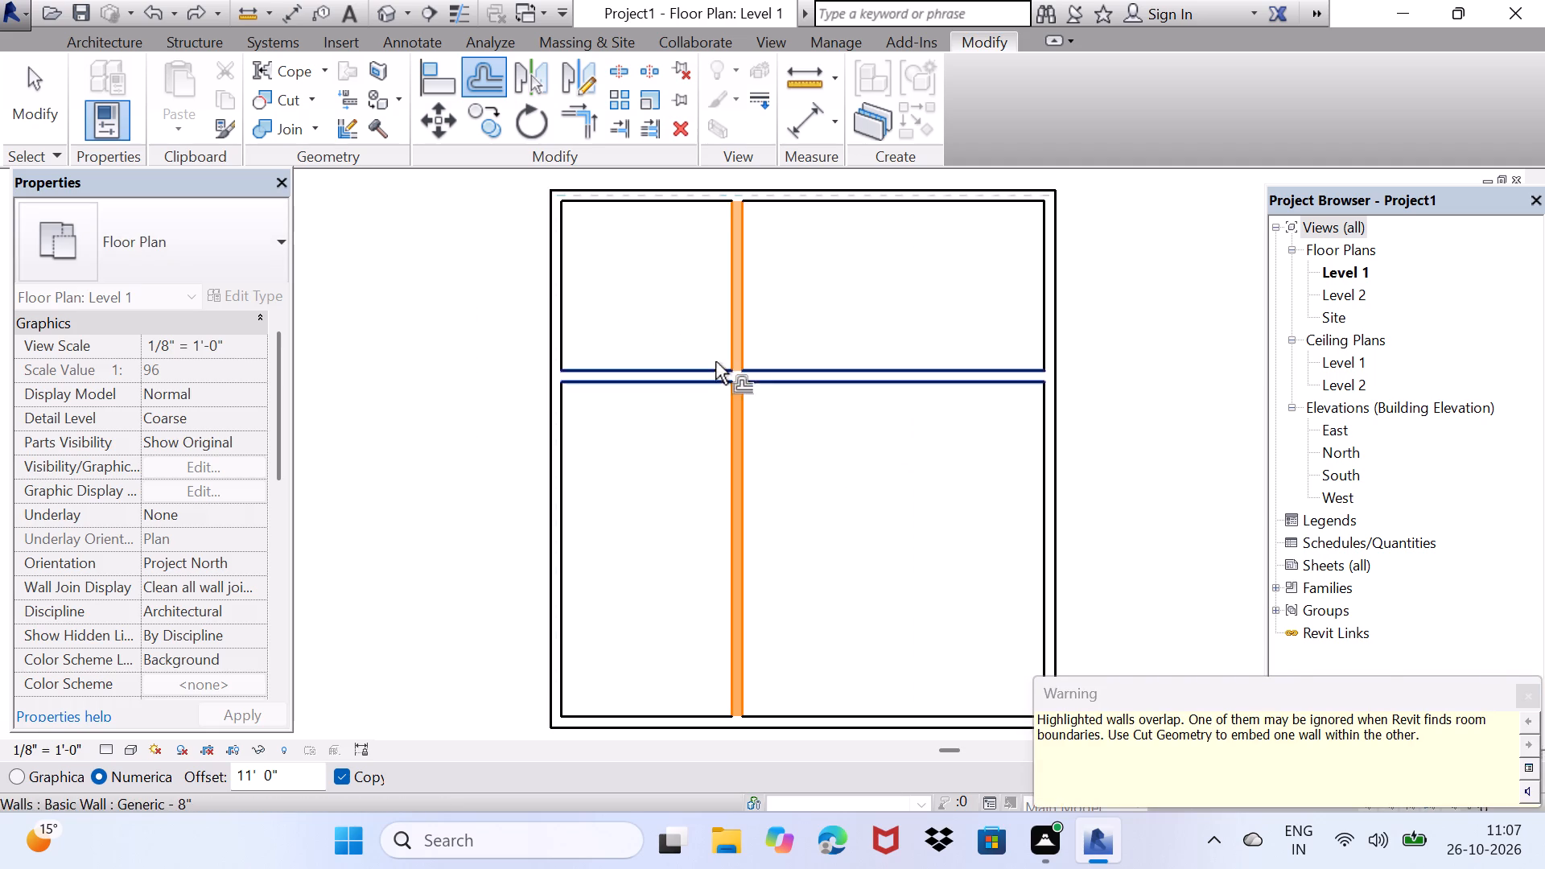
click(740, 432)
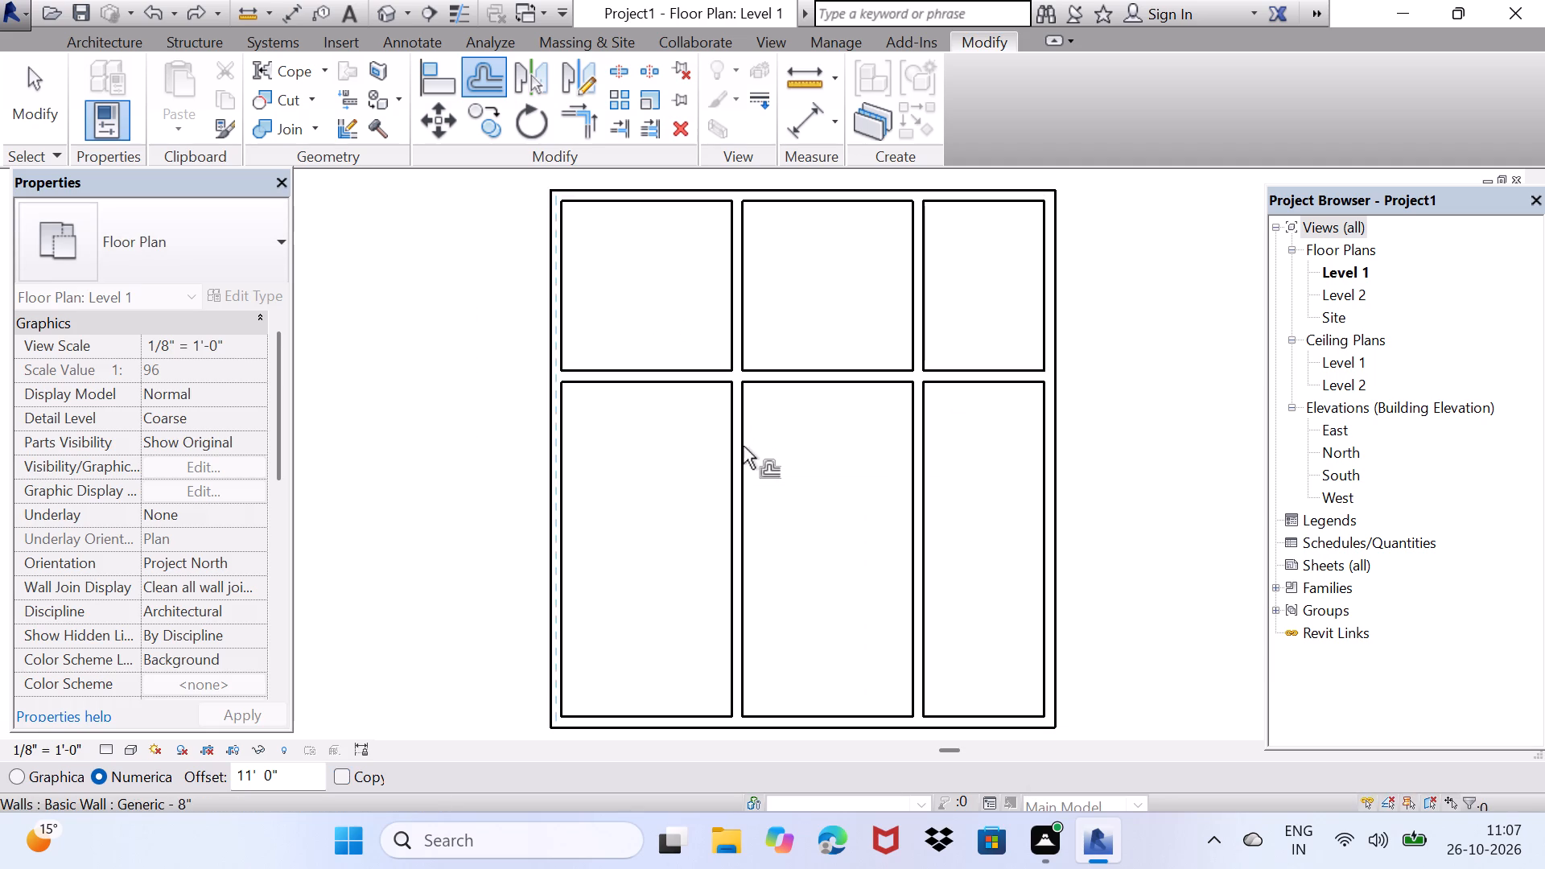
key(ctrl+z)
Trim the vertical partition's north part and the horizontal partition's west part to a corner.
scroll(720, 381, up, 1)
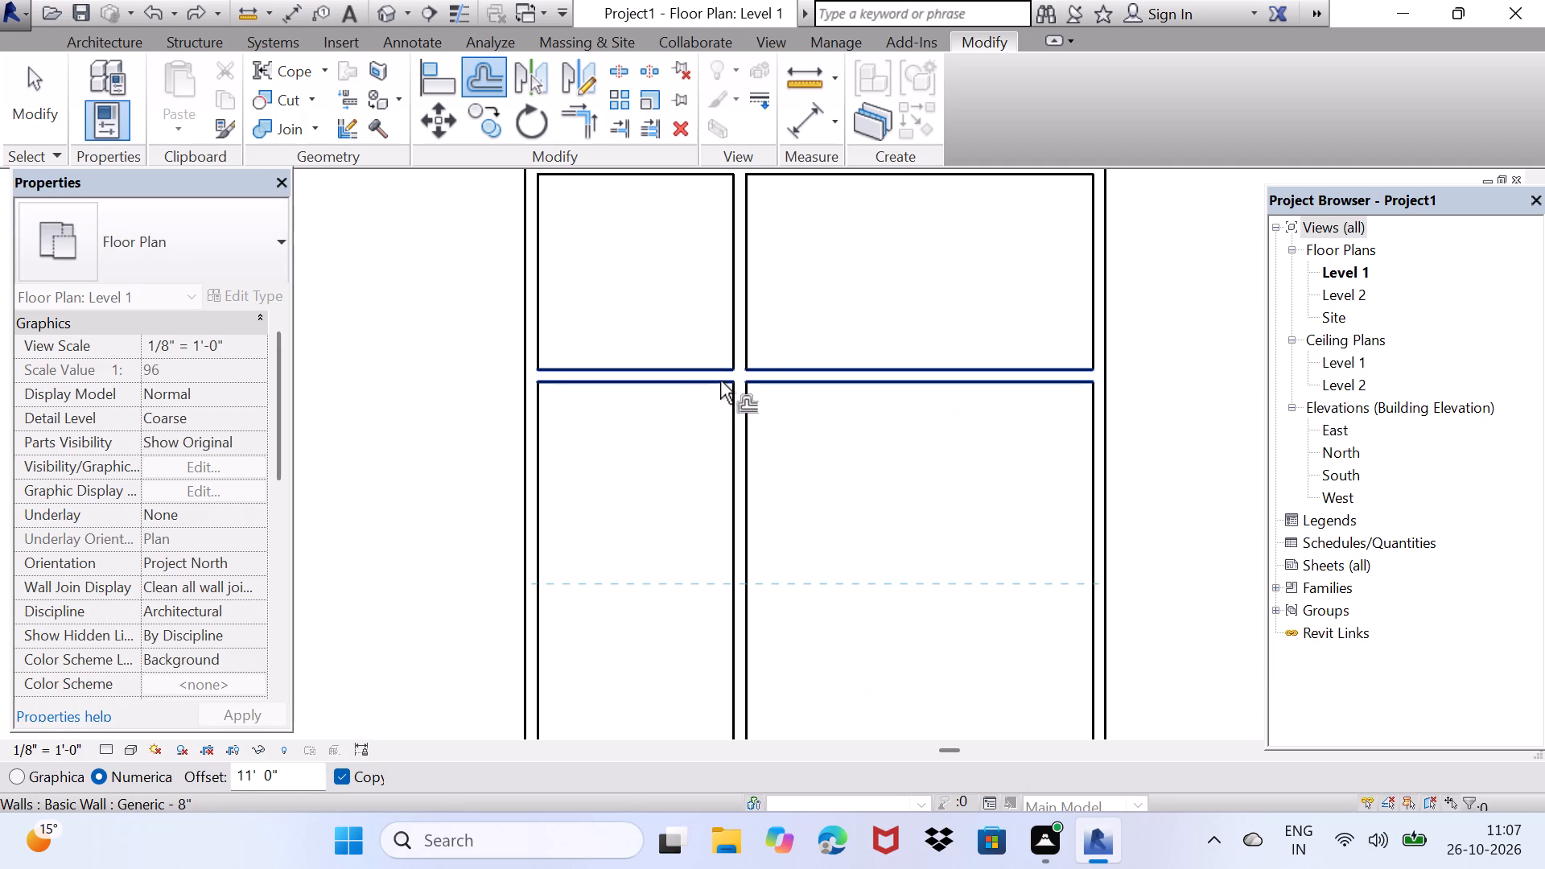
key(space)
click(568, 114)
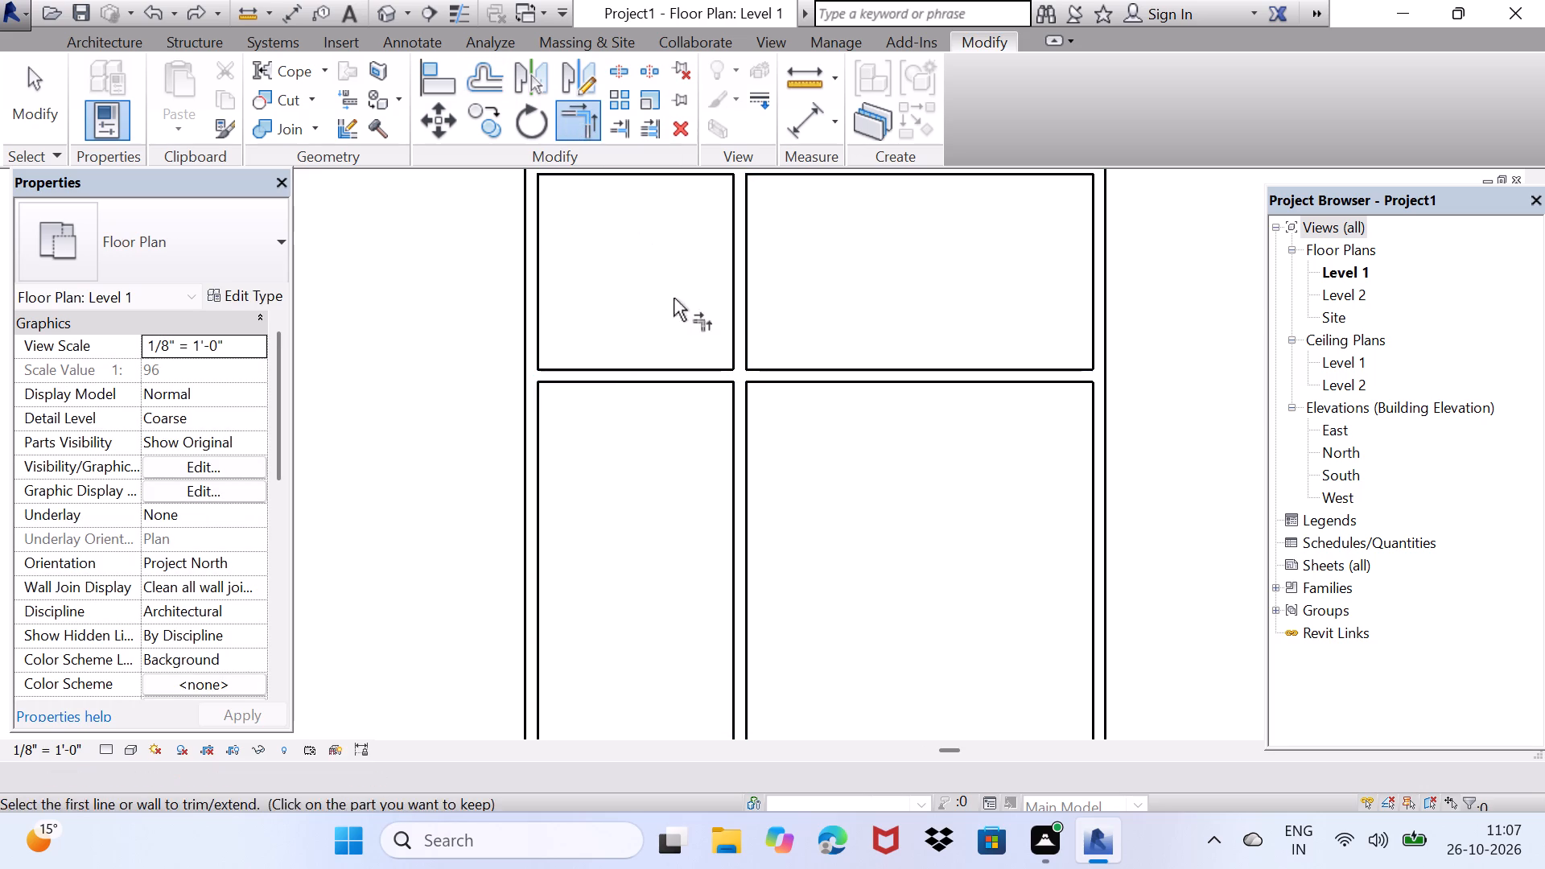
click(738, 305)
click(680, 377)
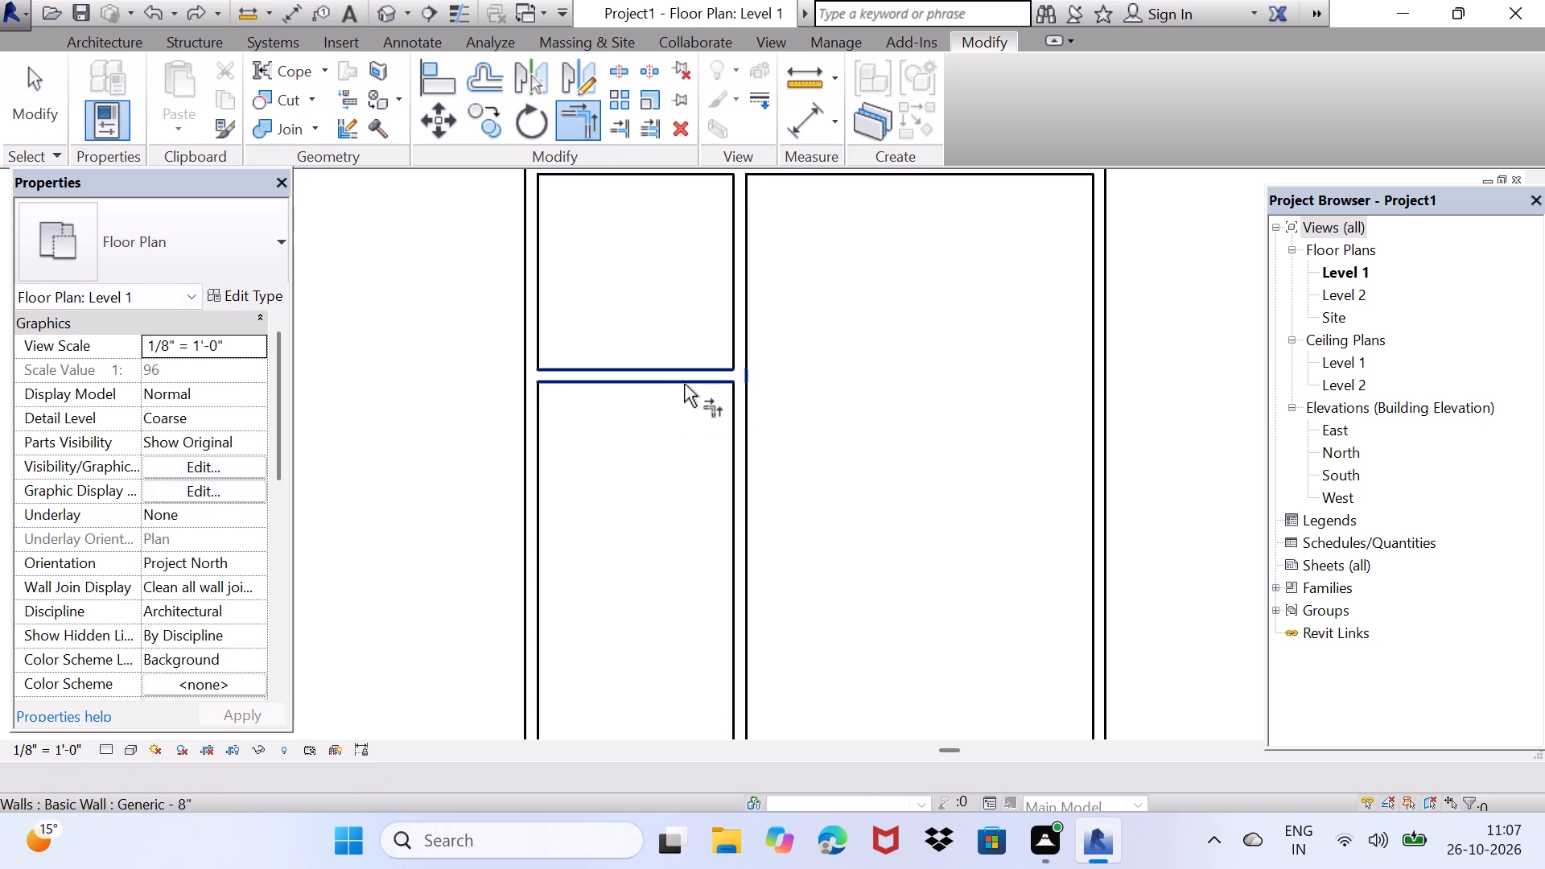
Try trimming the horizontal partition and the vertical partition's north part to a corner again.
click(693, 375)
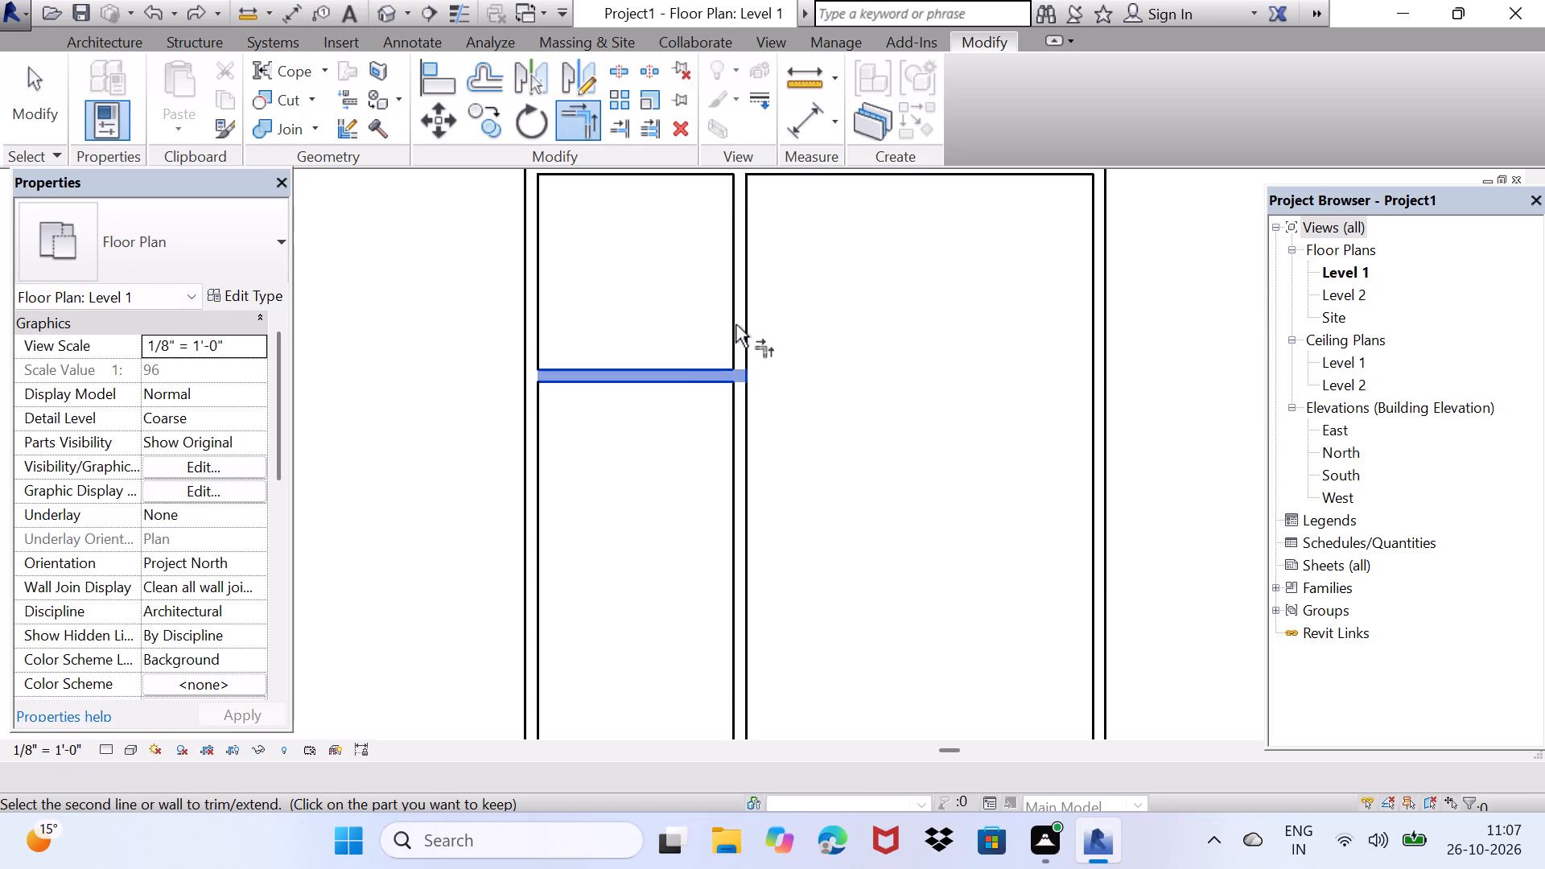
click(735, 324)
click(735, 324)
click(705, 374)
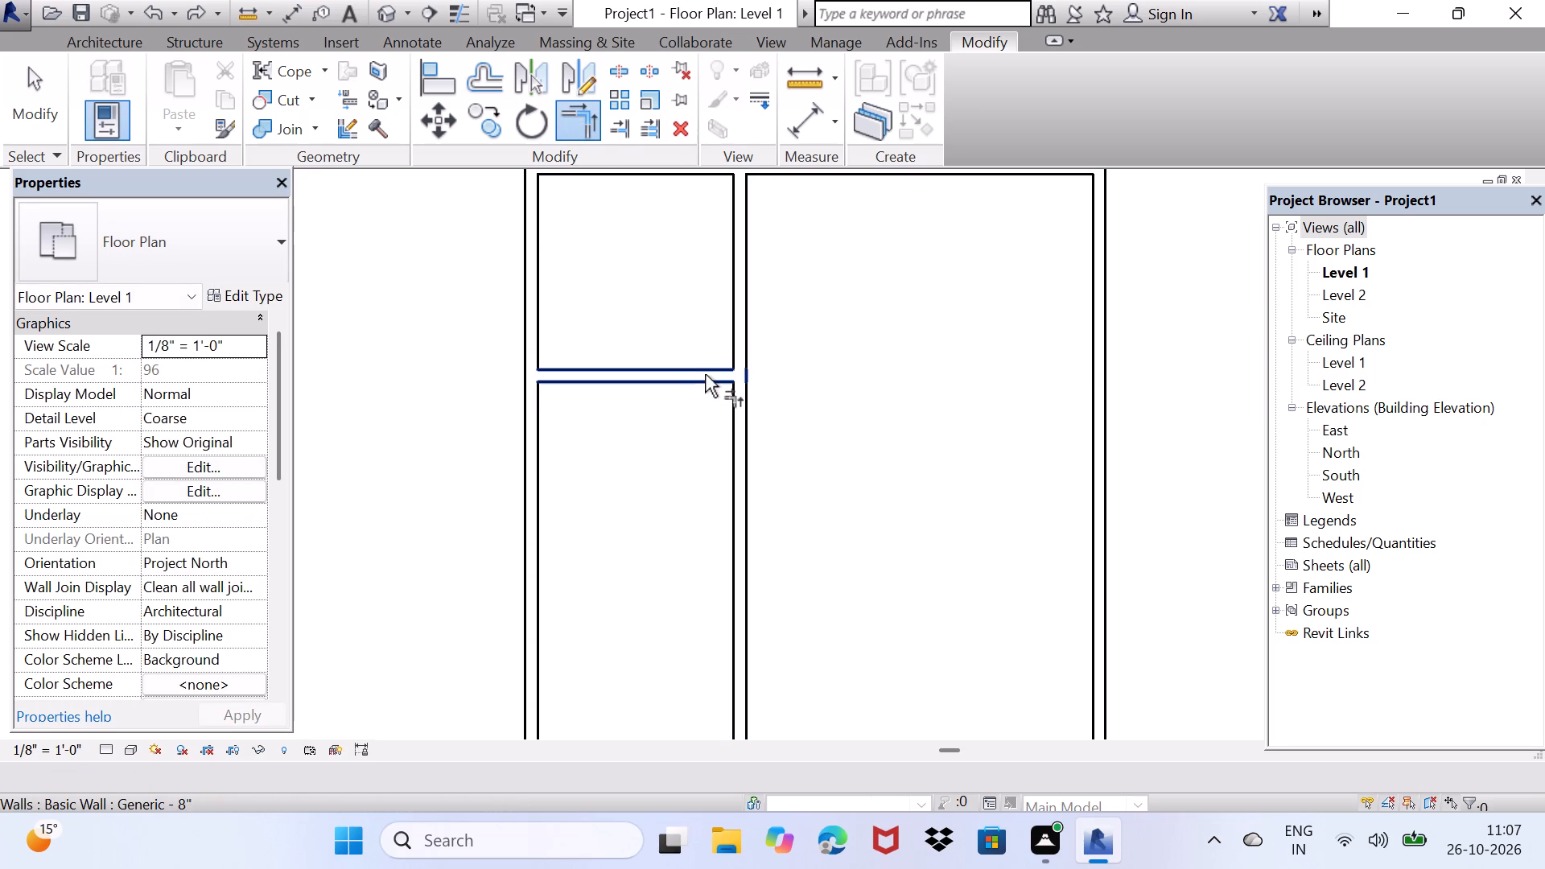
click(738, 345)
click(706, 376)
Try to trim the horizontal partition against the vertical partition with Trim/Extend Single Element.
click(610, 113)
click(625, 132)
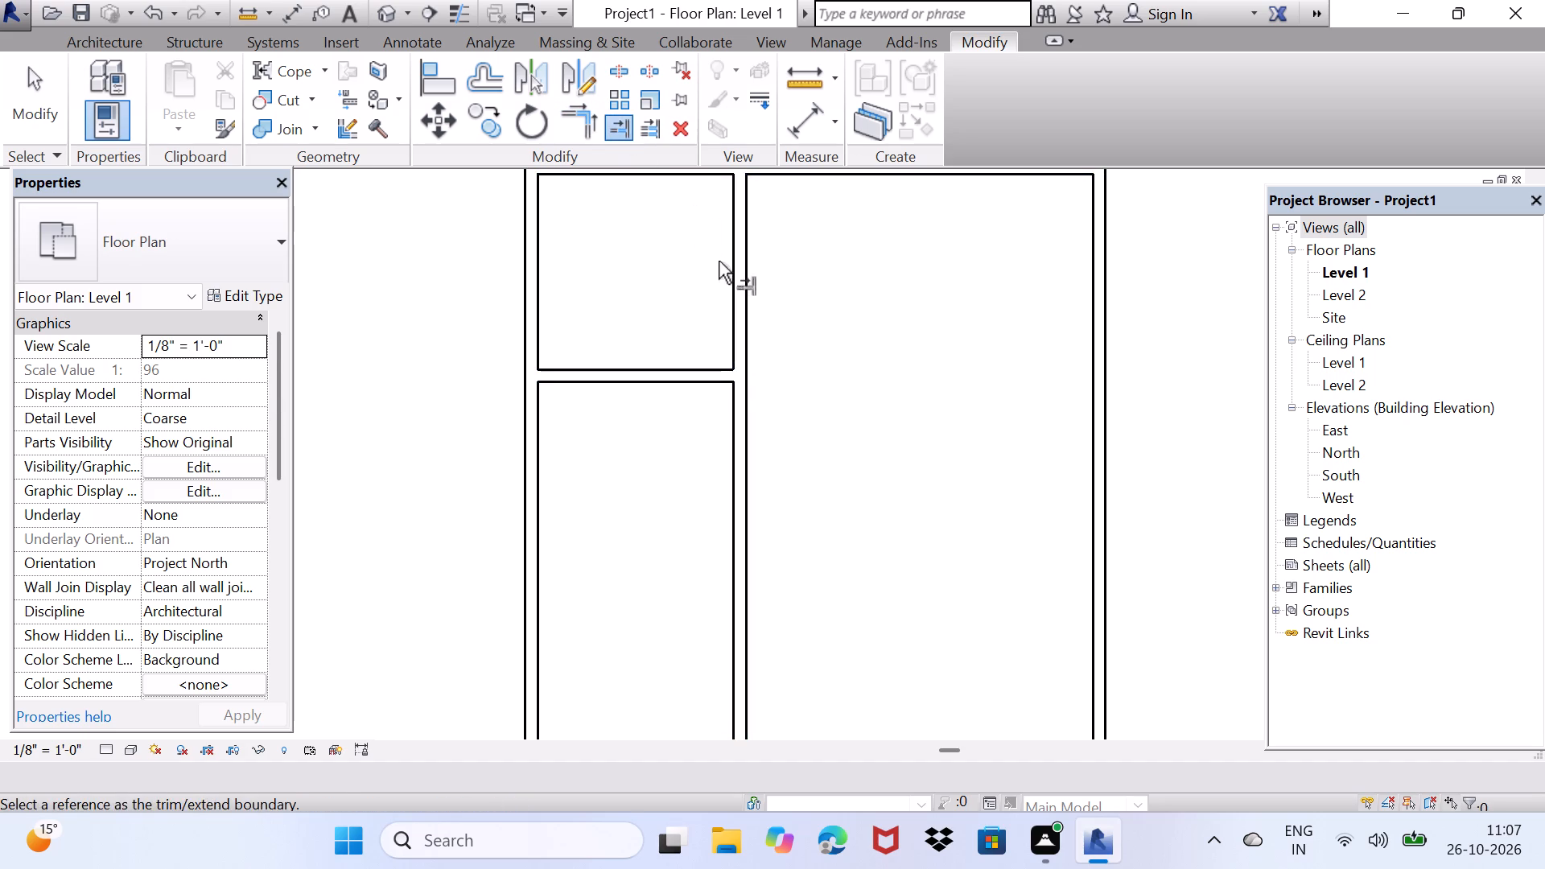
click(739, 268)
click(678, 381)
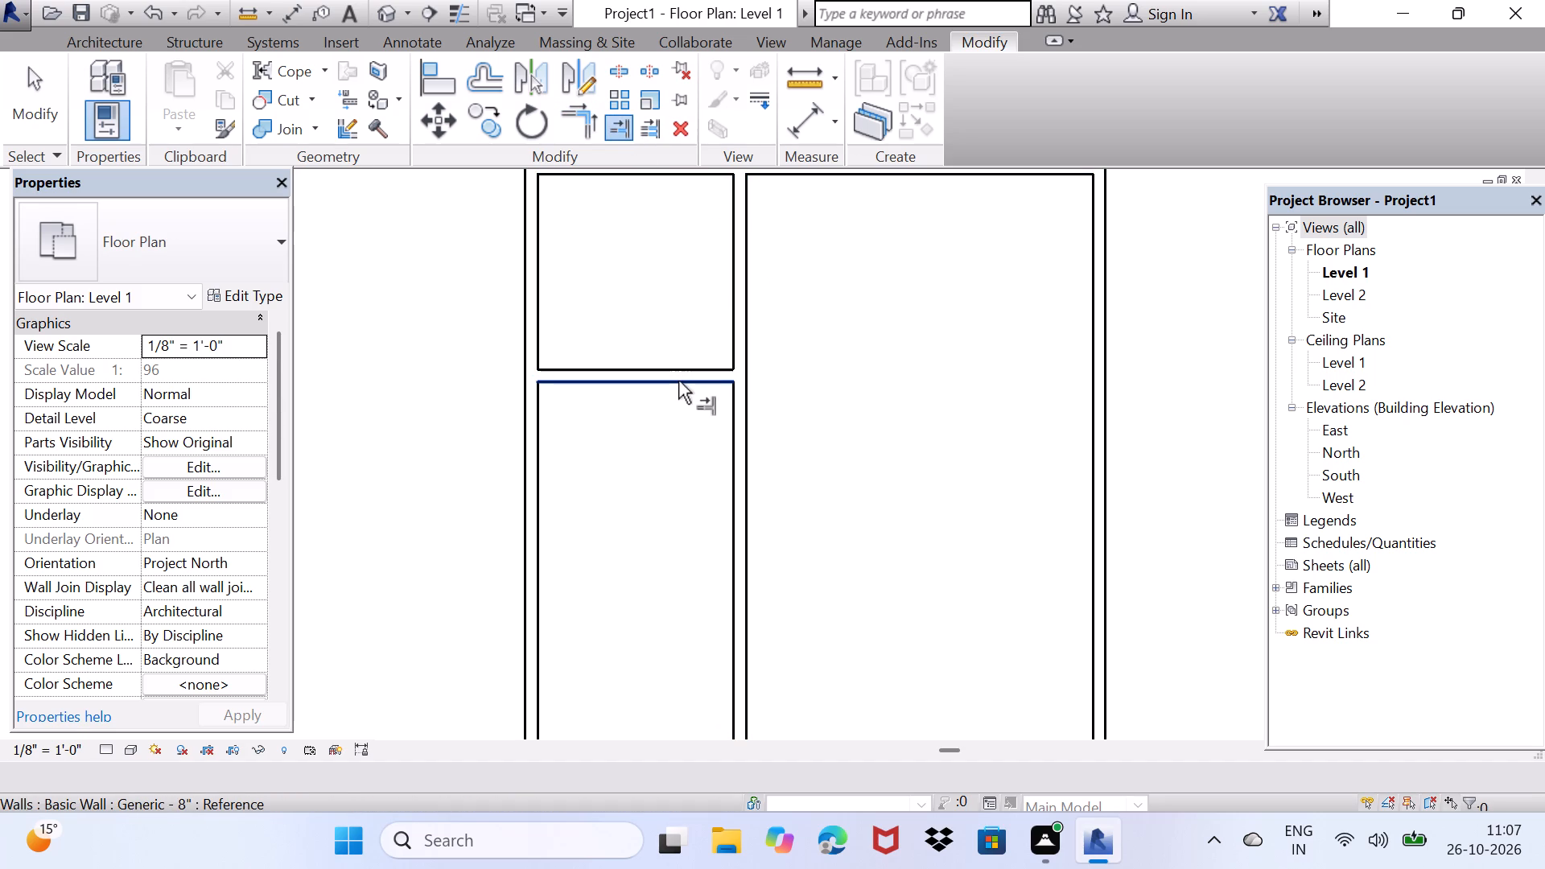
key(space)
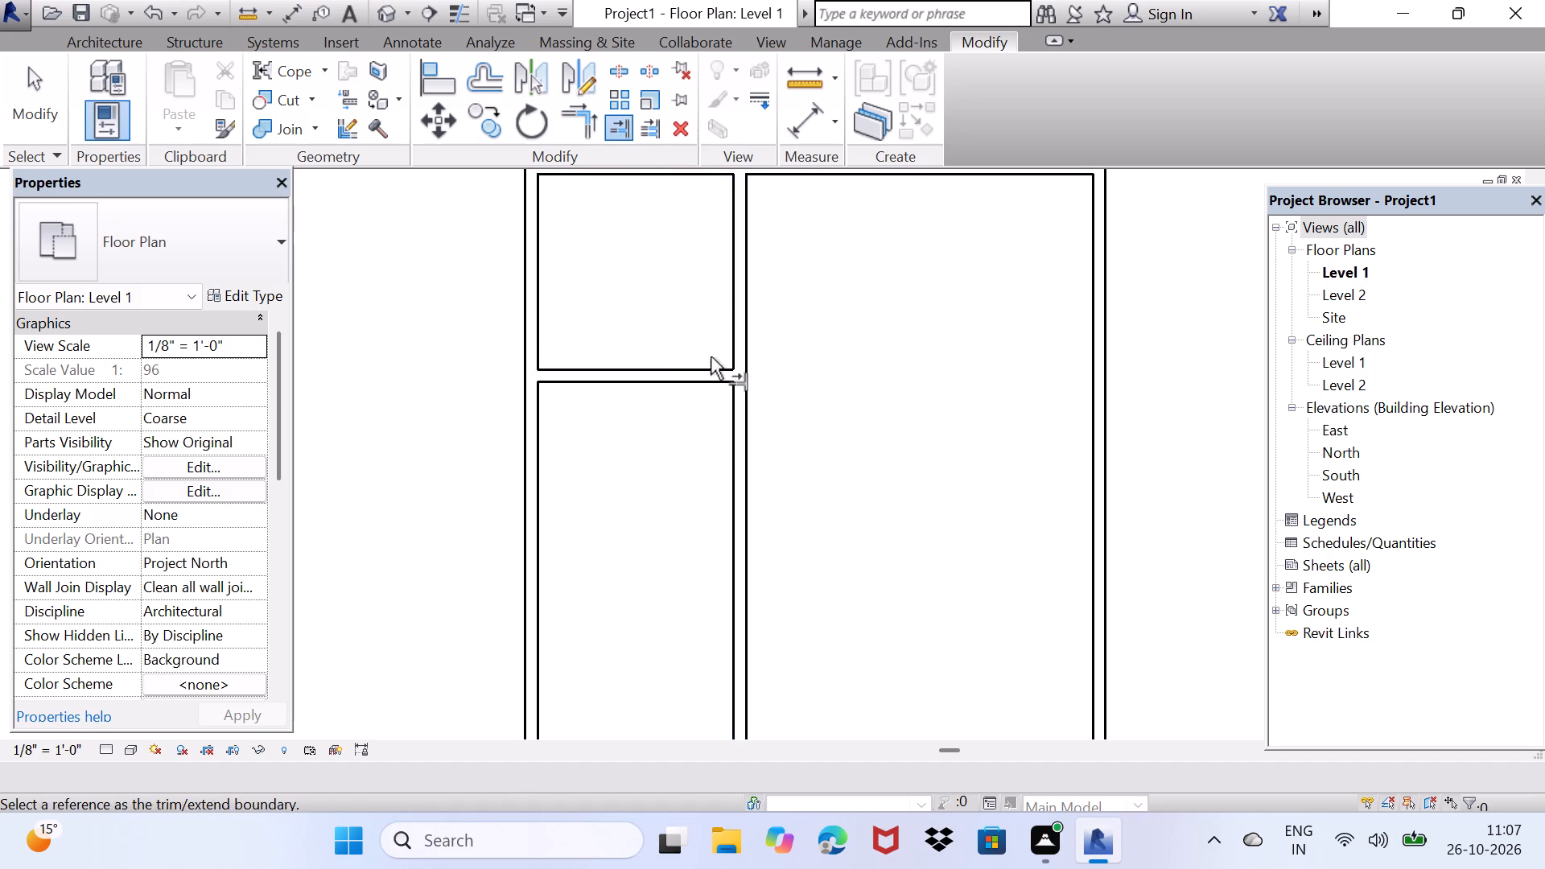
Split the vertical partition with a 0' 1" joint gap, about 5 1/2" south of the horizontal partition's centerline.
click(661, 68)
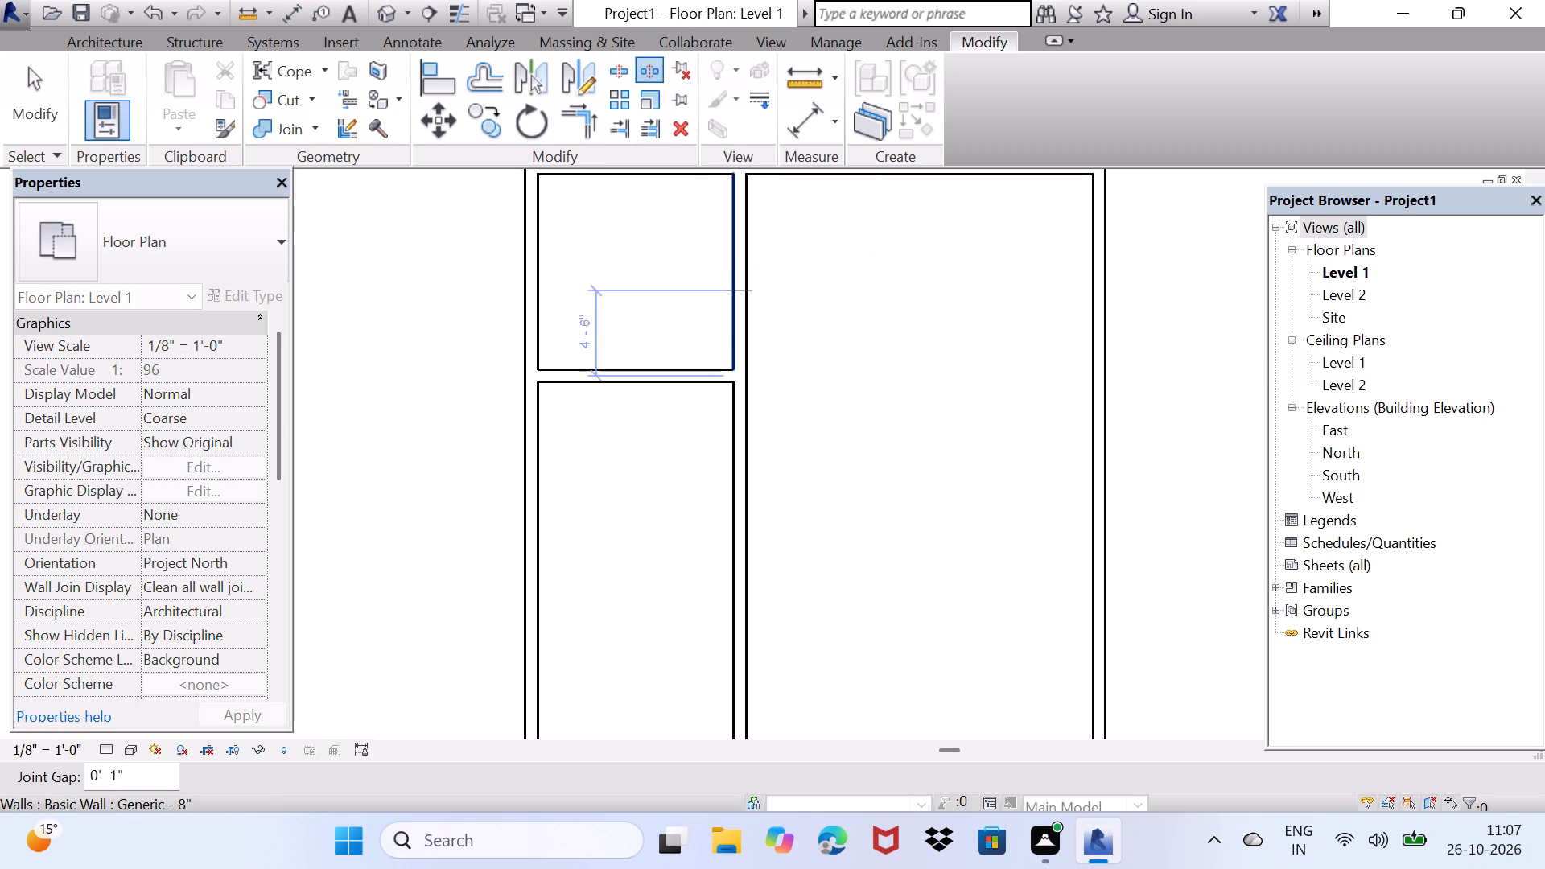
scroll(740, 380, up, 4)
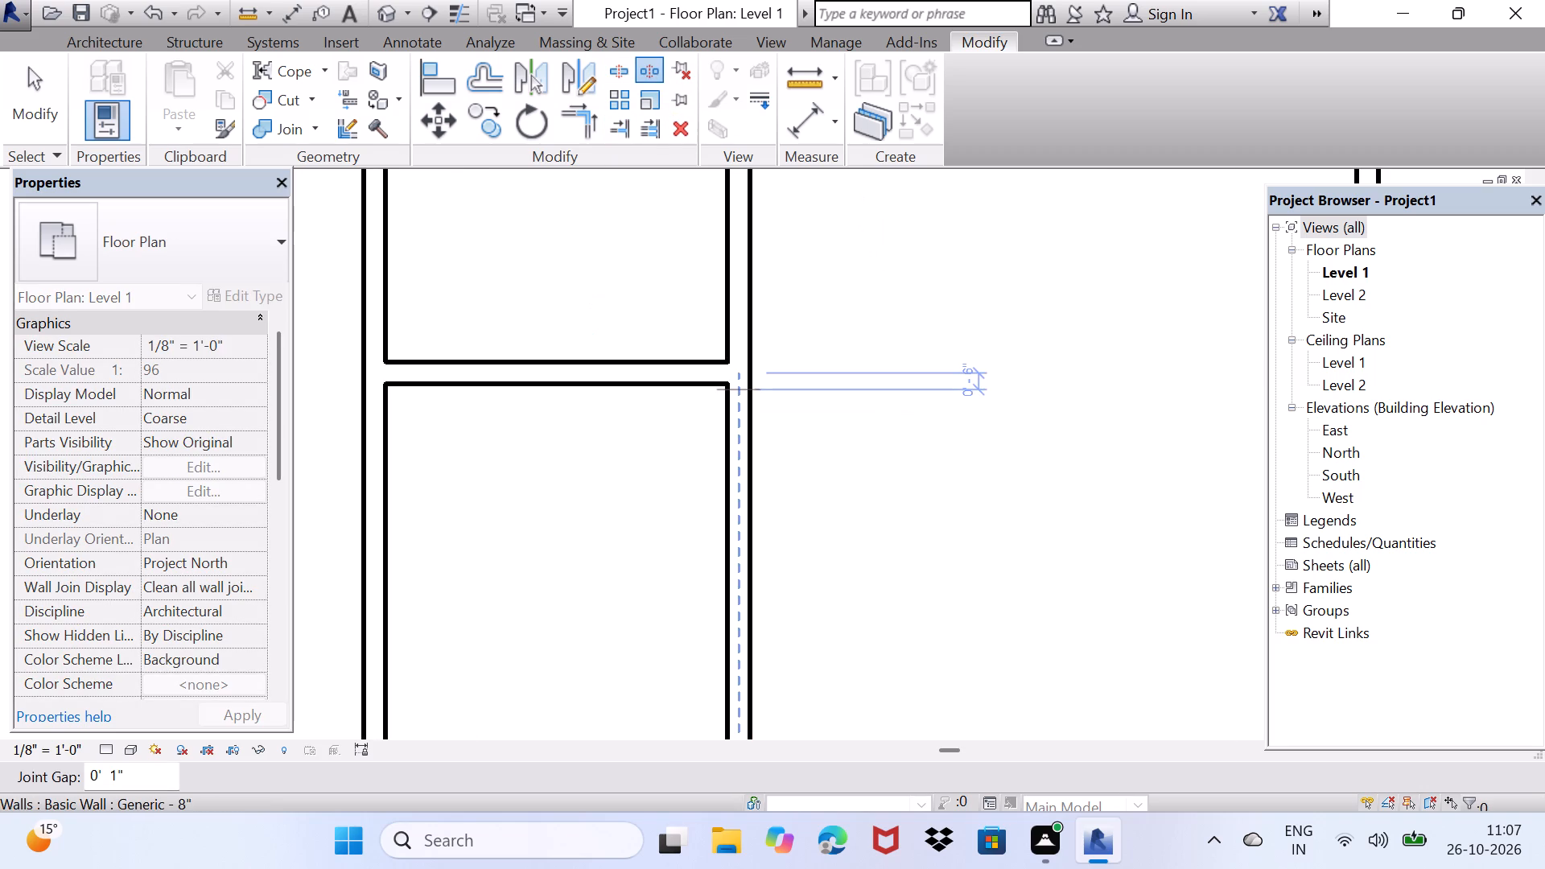
click(740, 394)
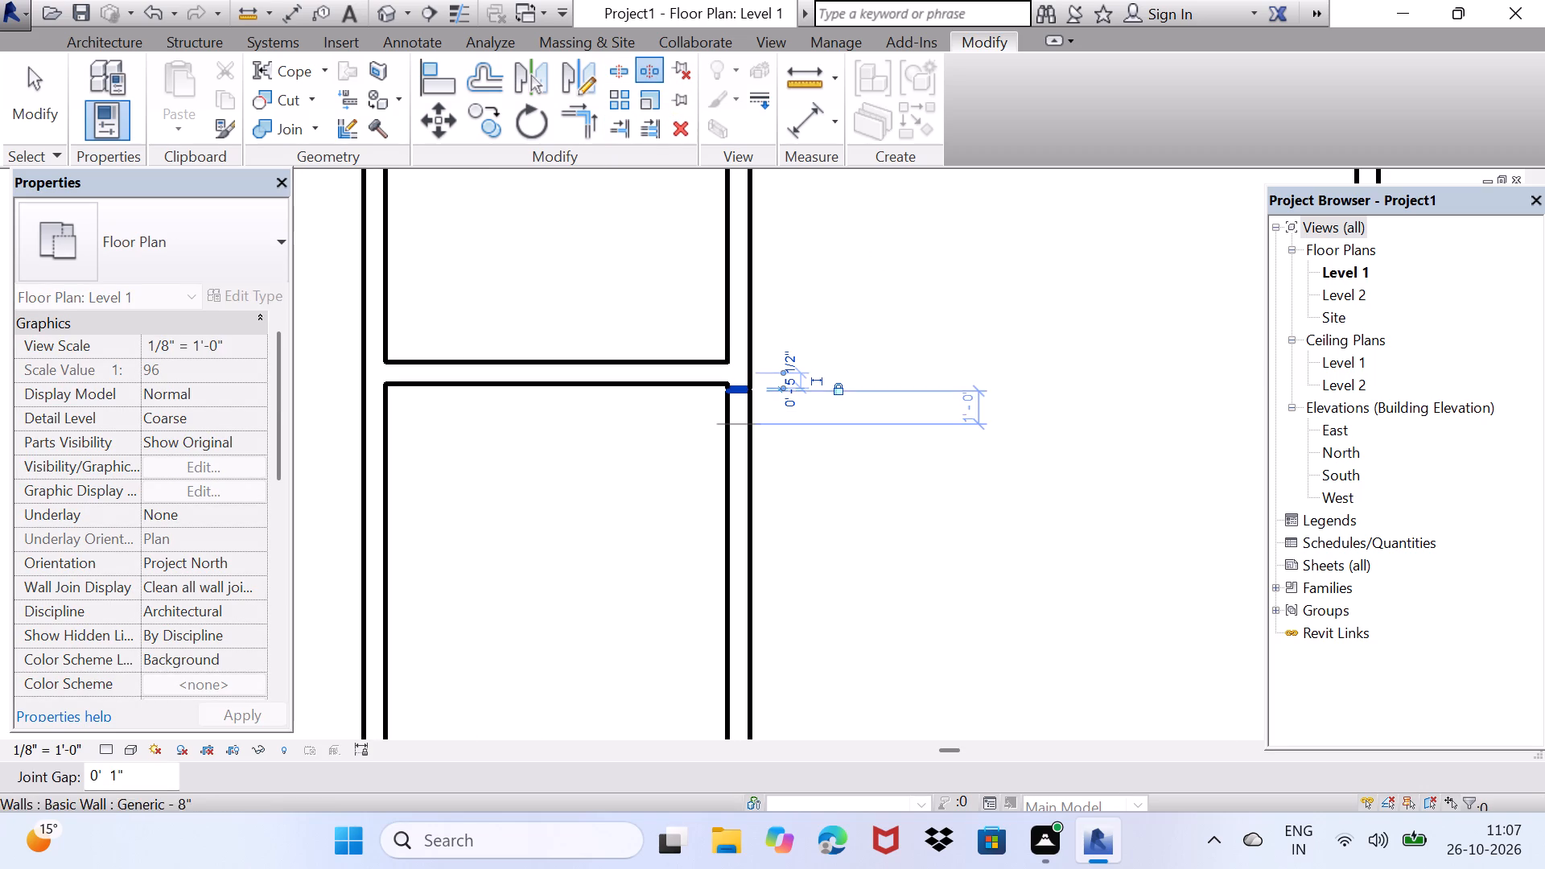
key(space)
key(Escape)
key(Escape)
Delete the vertical partition segment south of the split.
click(730, 459)
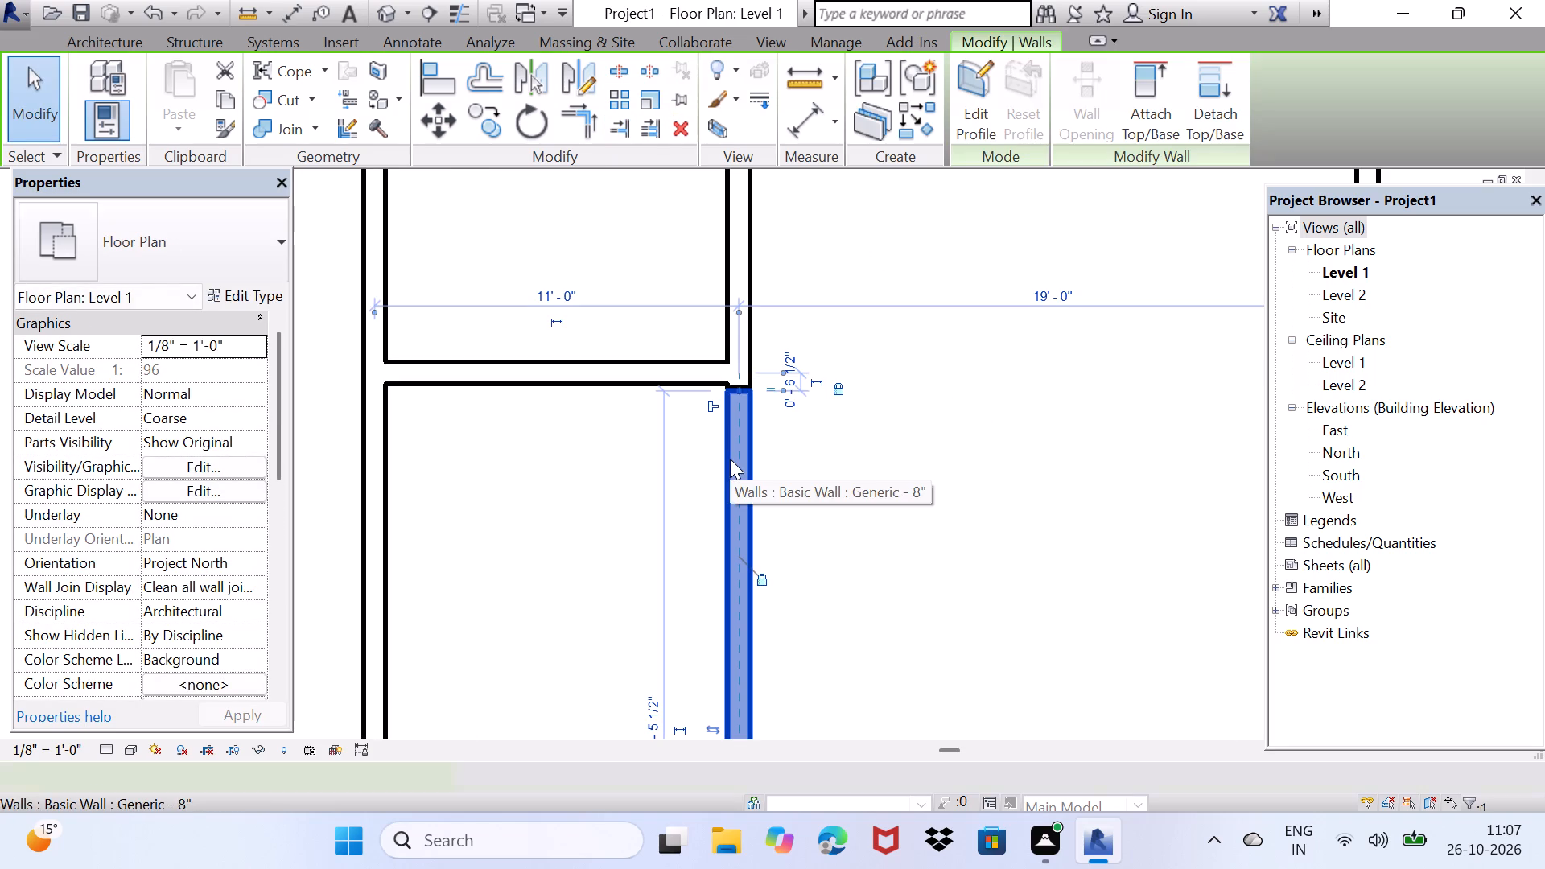
key(Delete)
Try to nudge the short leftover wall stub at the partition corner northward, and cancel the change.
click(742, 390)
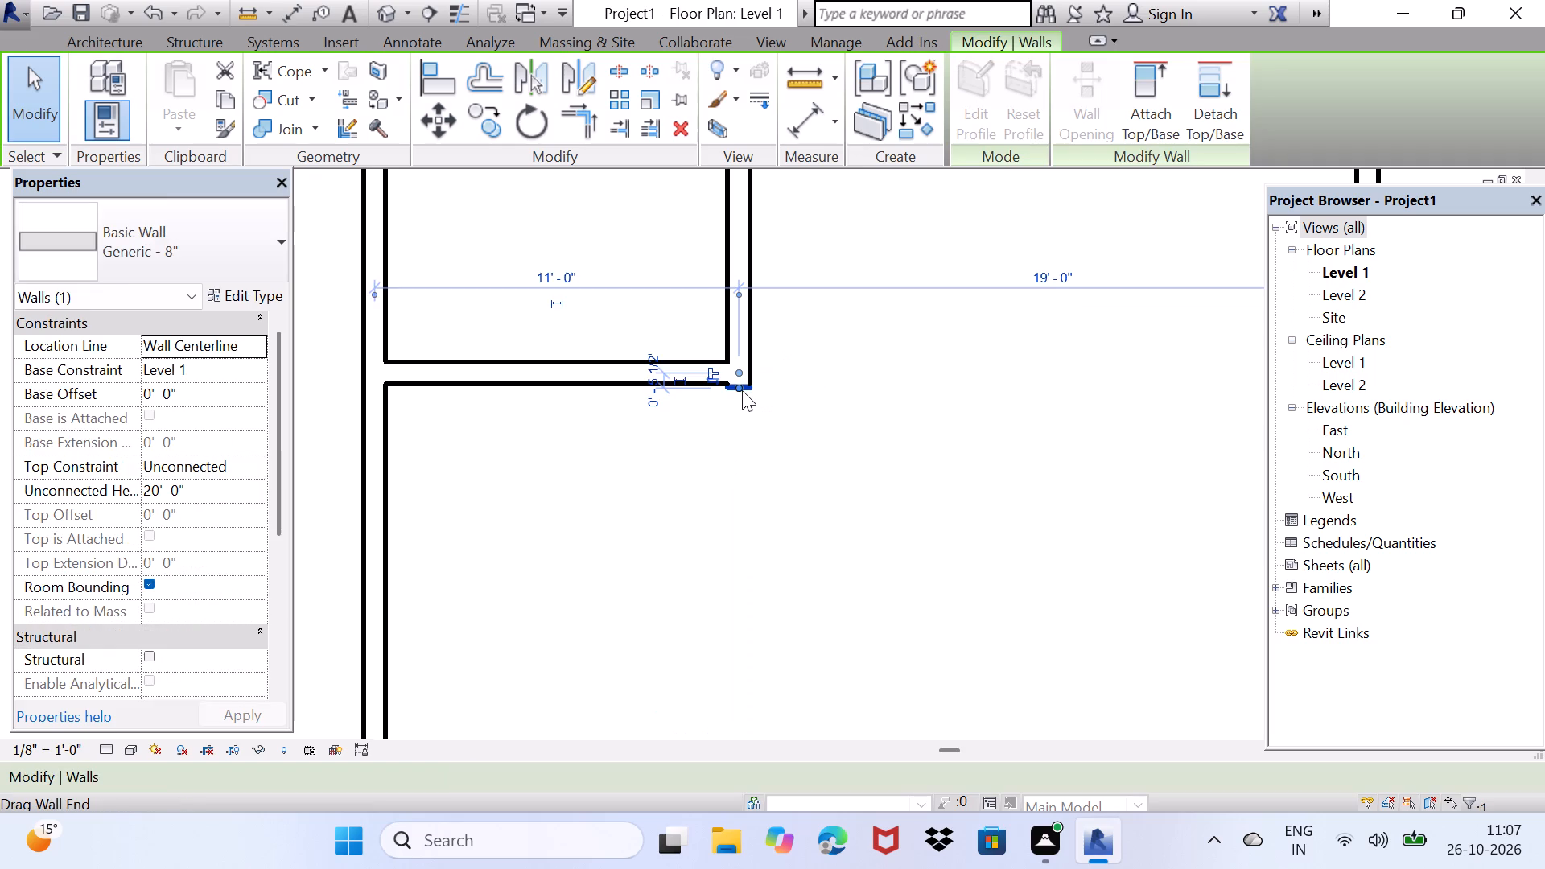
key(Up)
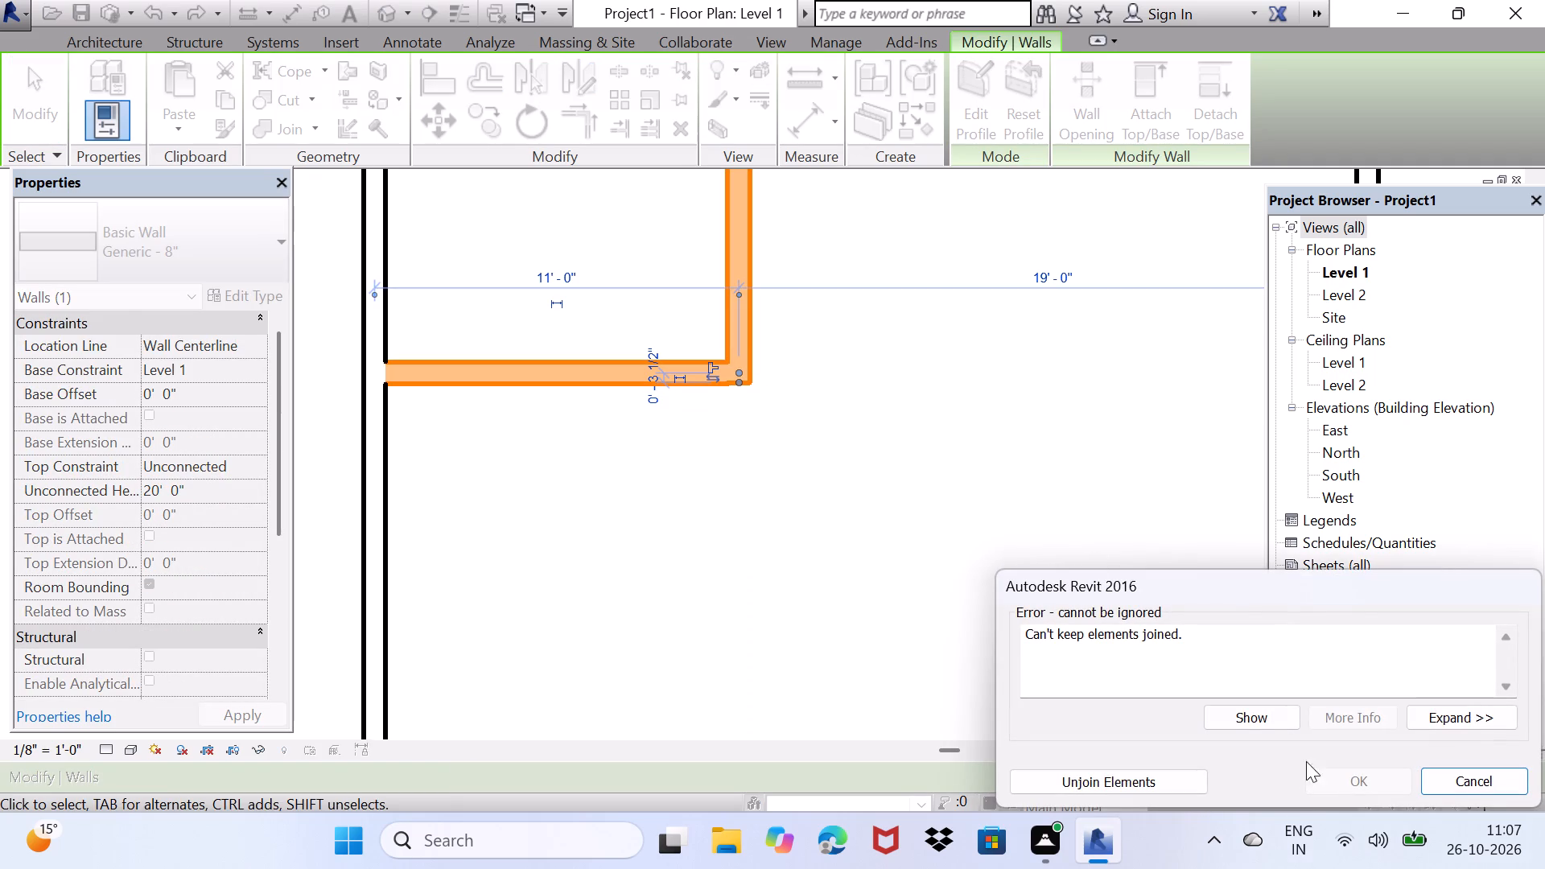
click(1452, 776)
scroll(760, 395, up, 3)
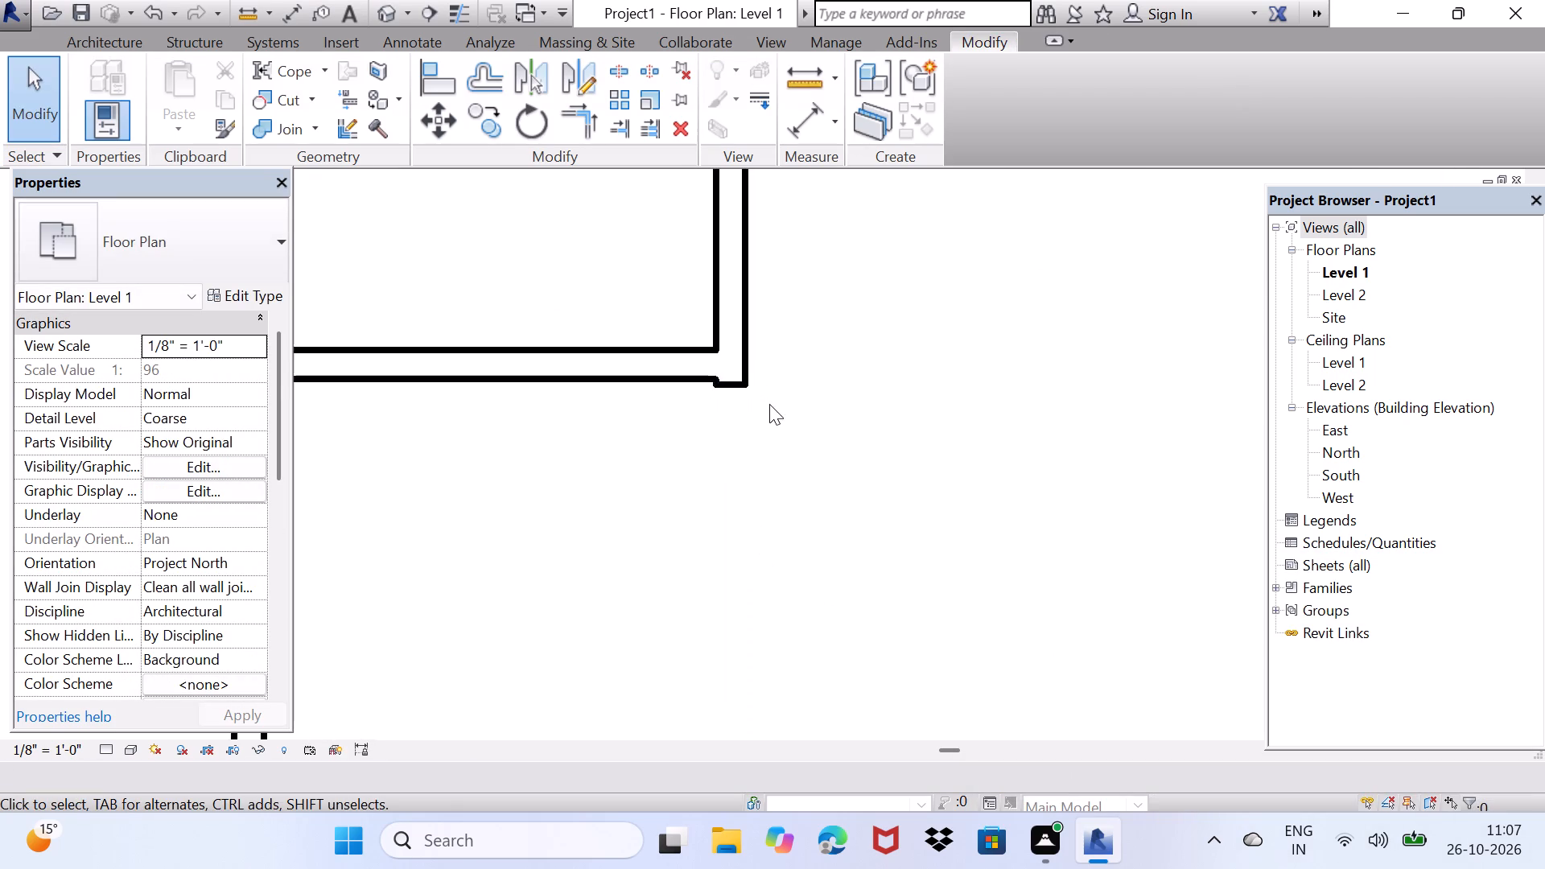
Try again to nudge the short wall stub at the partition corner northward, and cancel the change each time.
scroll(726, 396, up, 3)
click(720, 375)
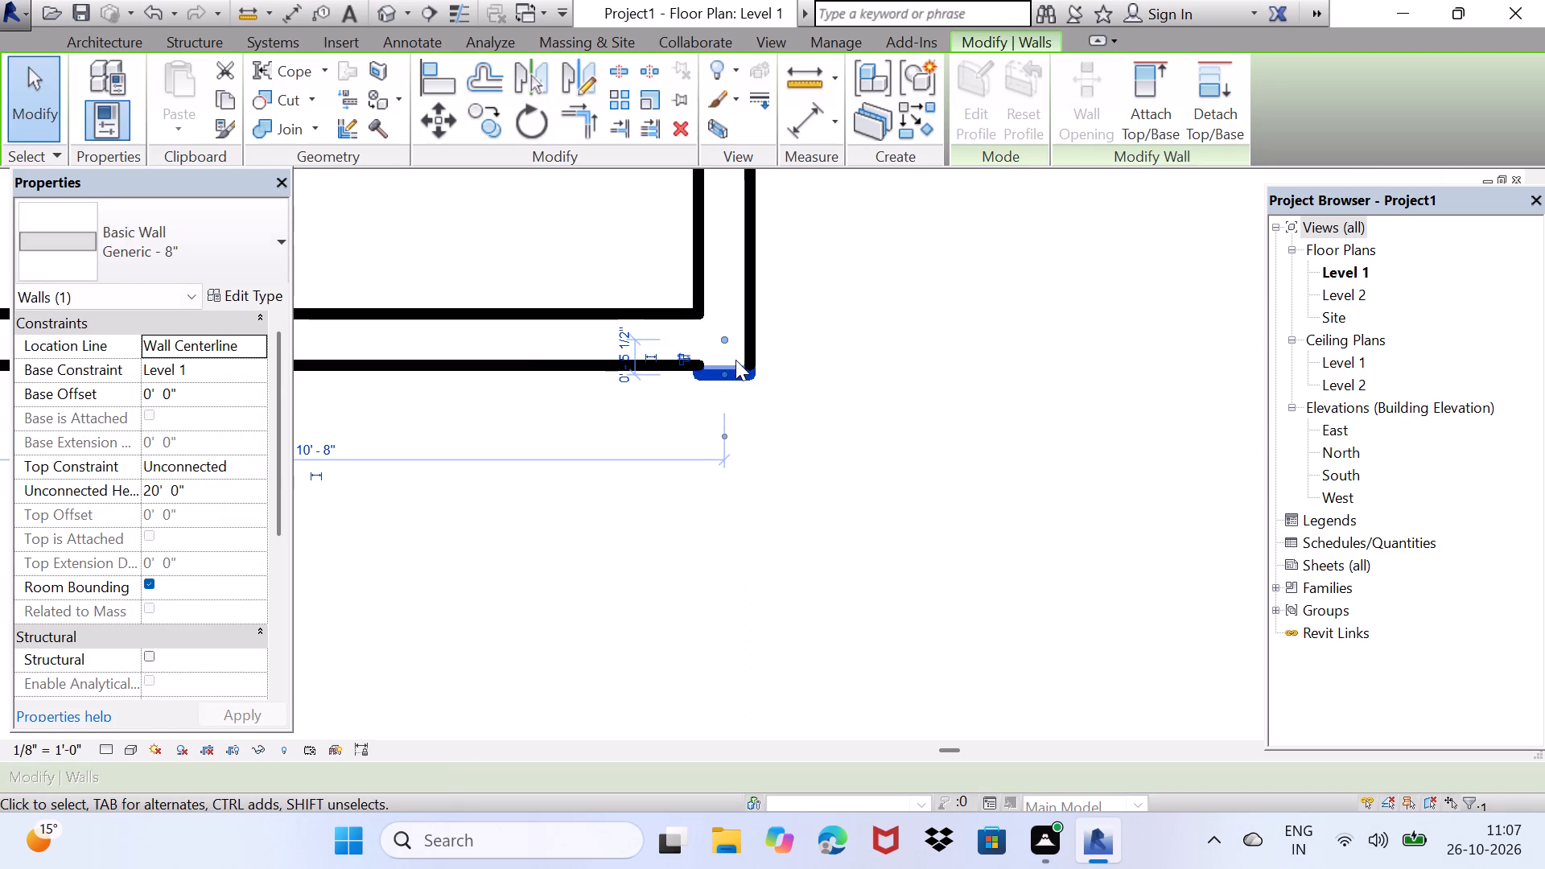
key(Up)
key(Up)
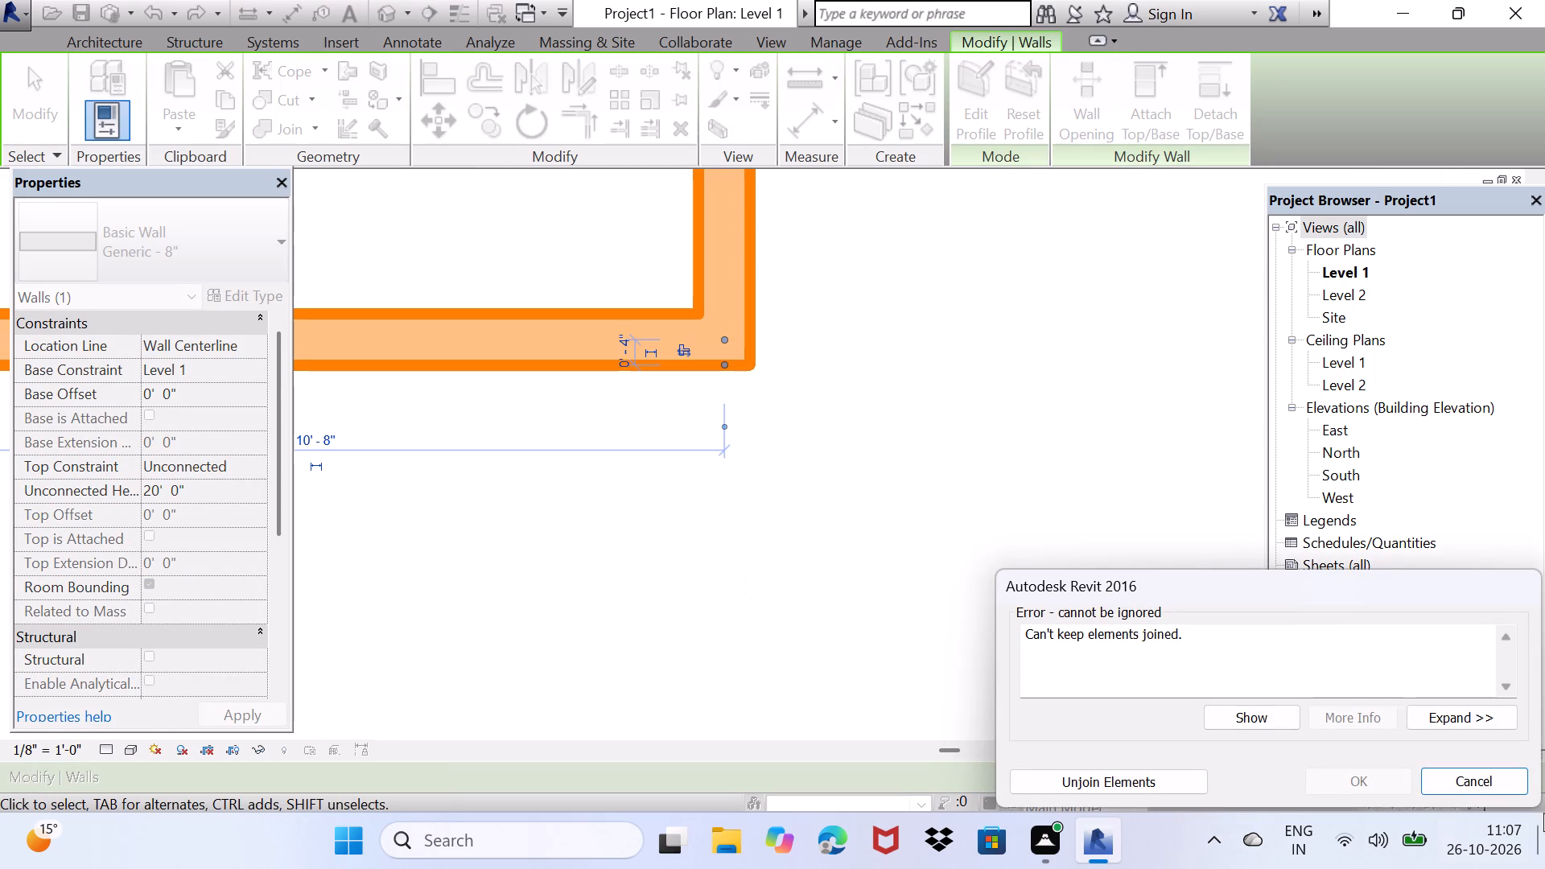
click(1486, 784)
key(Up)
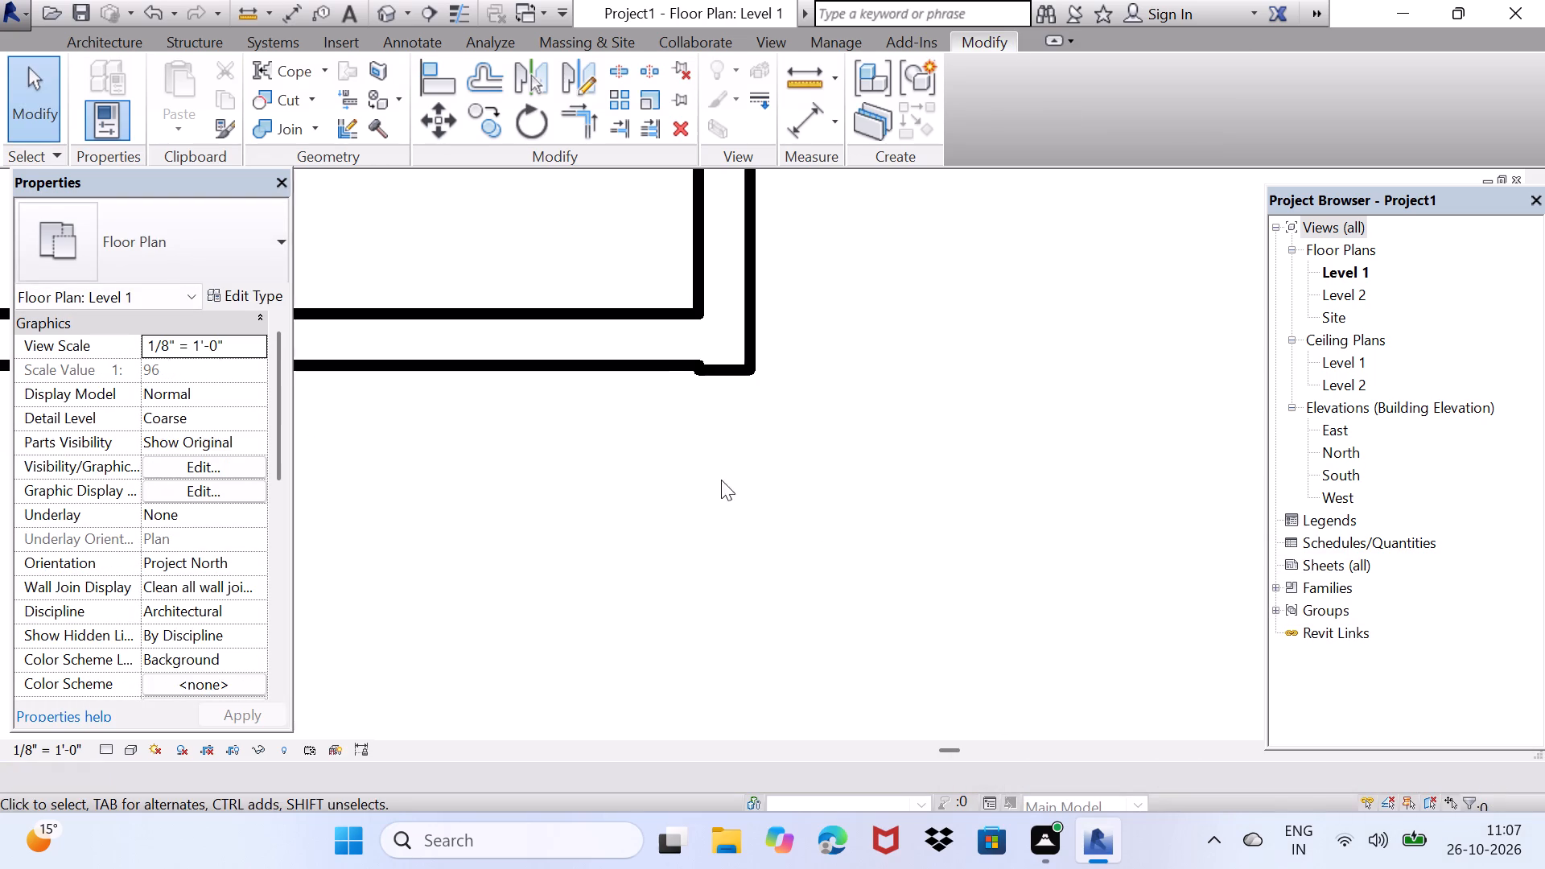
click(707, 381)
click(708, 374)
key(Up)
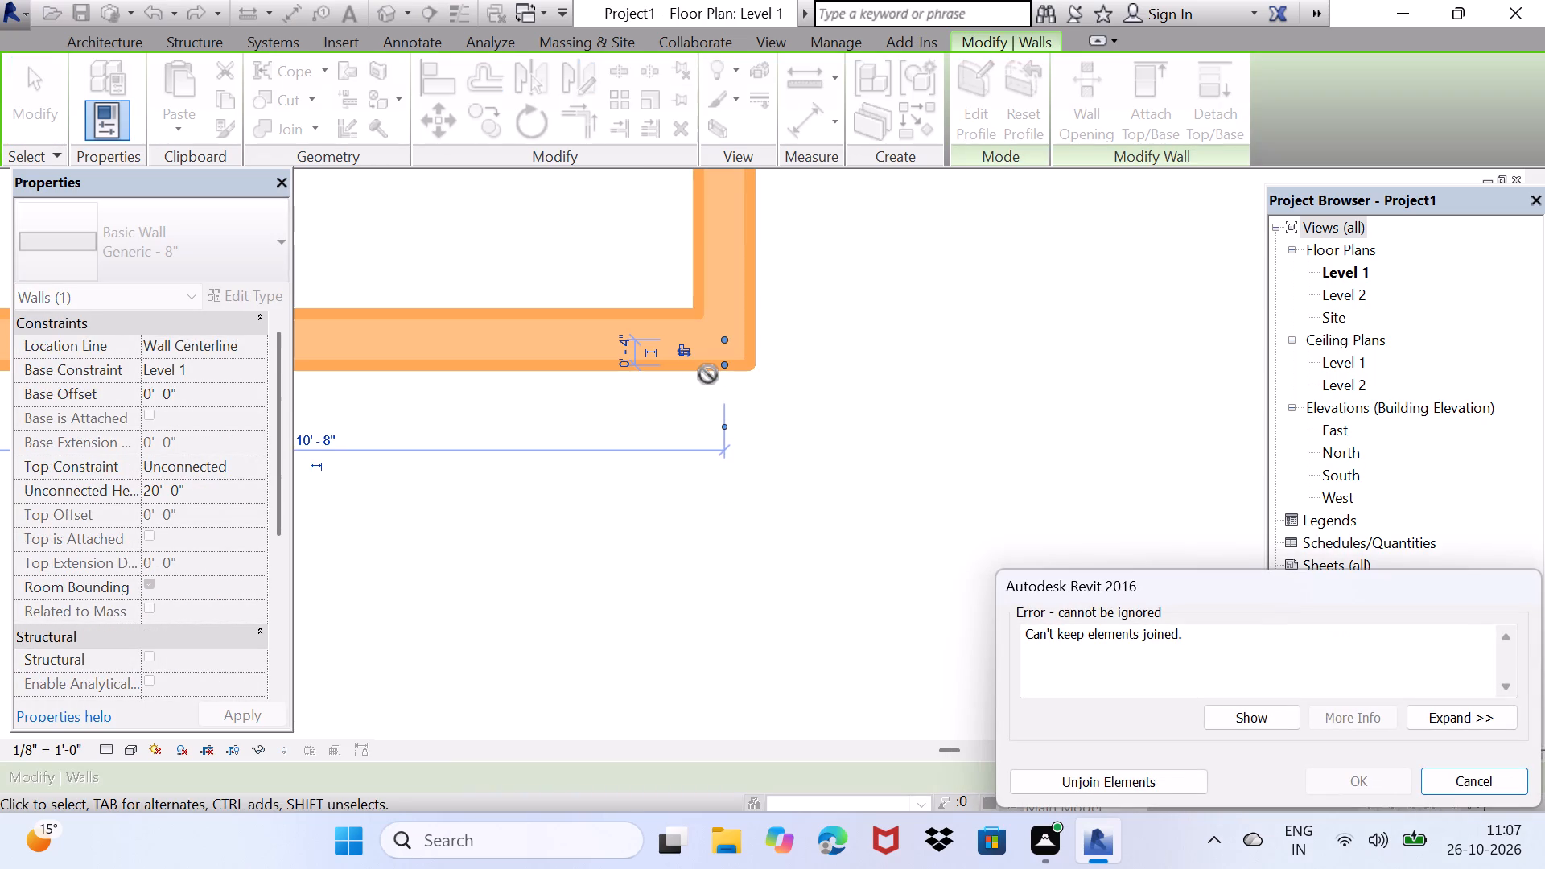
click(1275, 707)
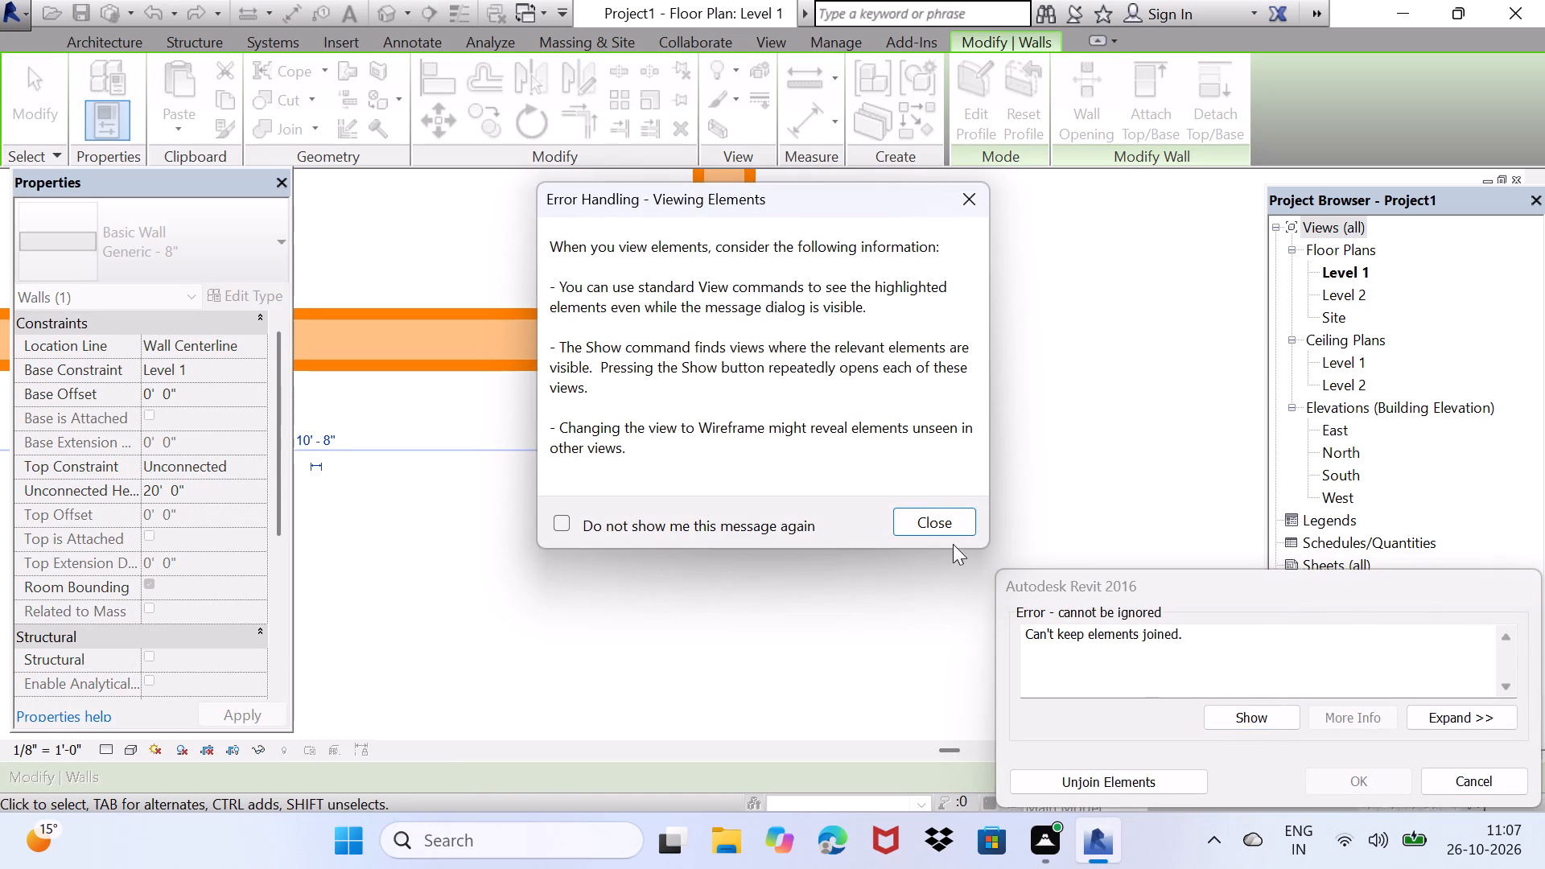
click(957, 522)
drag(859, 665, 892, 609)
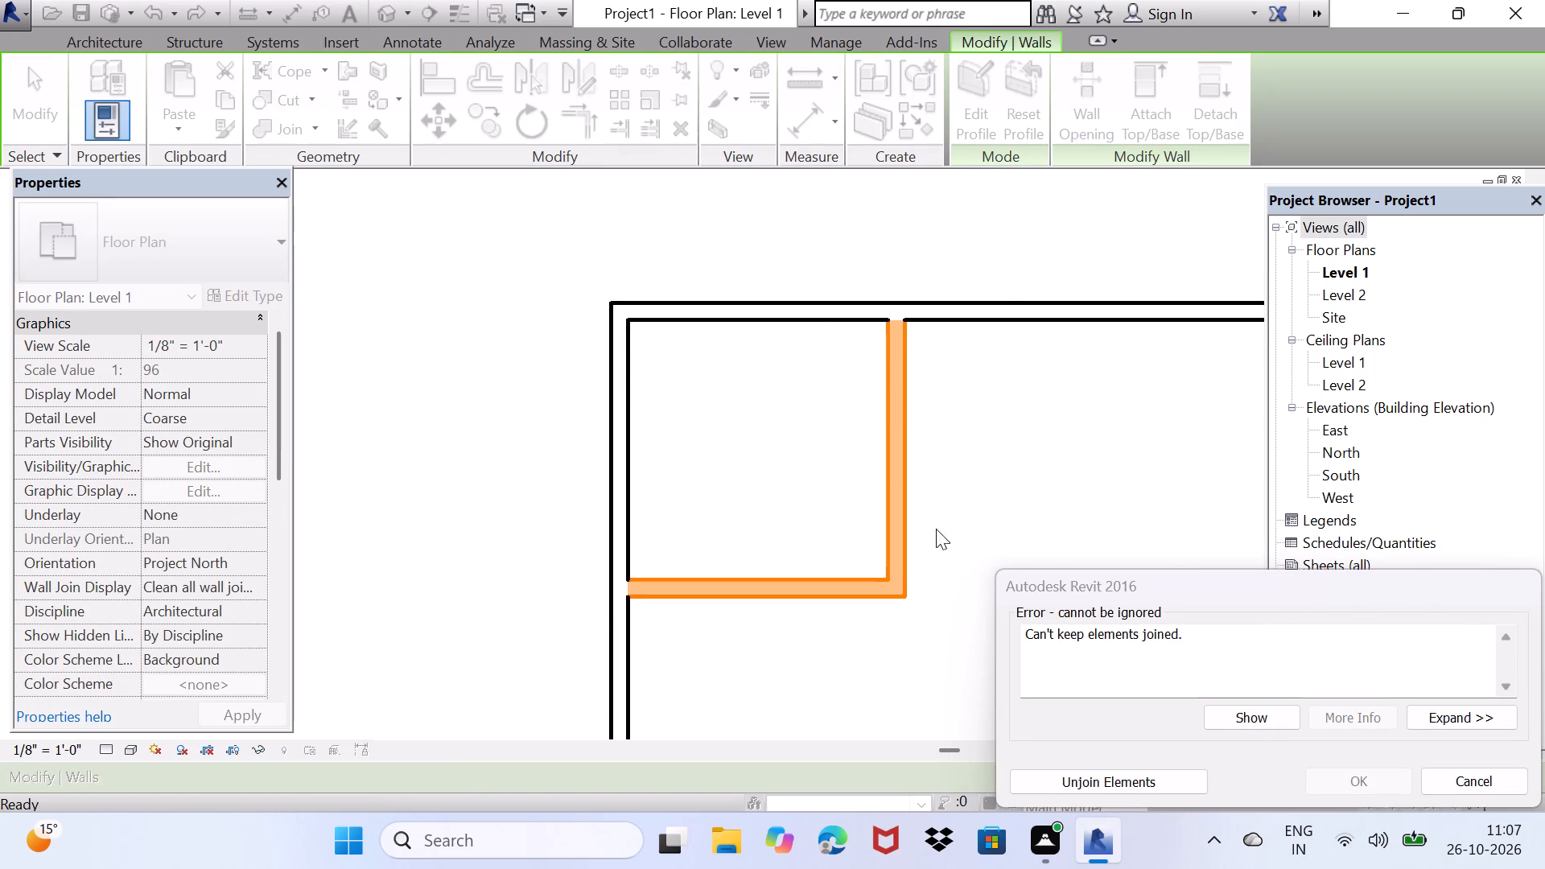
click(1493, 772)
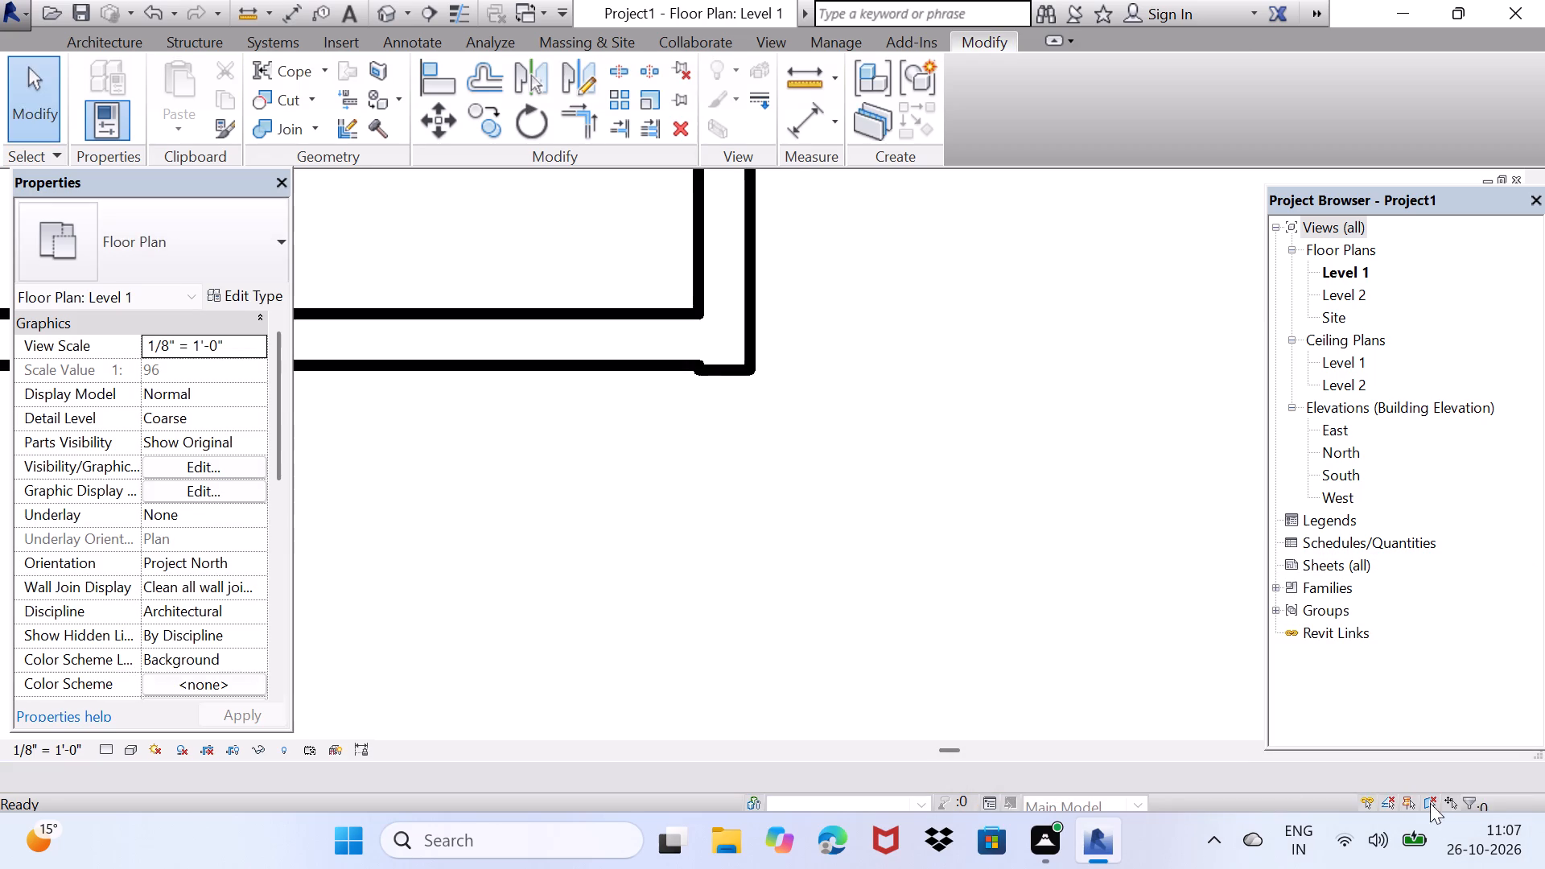
Undo the segment deletion, the wall split and the earlier partition trims, back to the full-width horizontal partition.
scroll(1049, 679, down, 8)
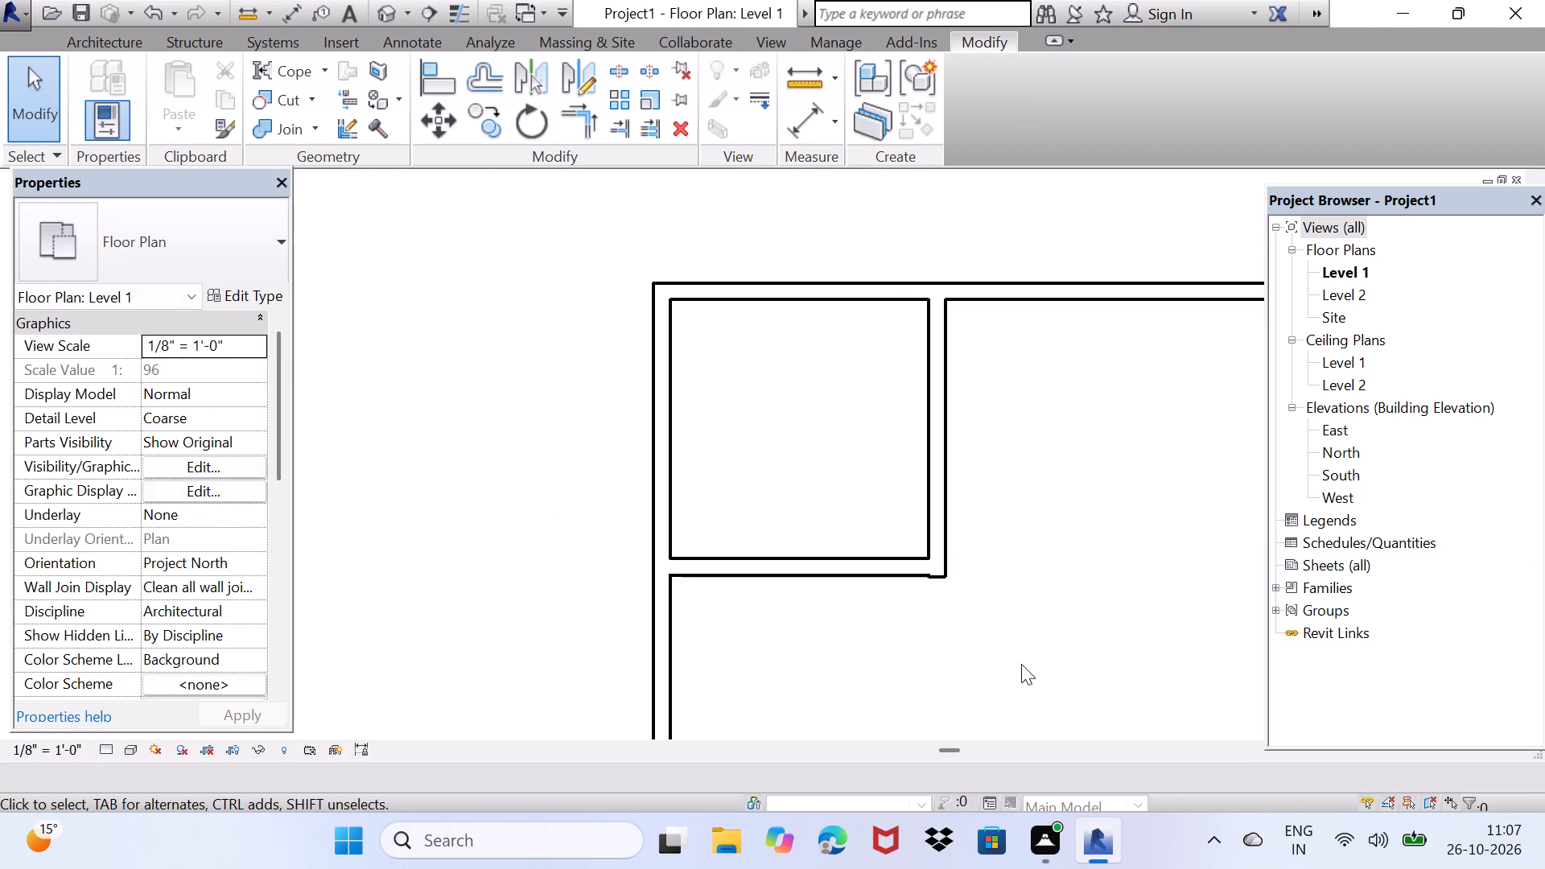
scroll(794, 562, up, 1)
scroll(794, 562, down, 1)
scroll(794, 562, up, 1)
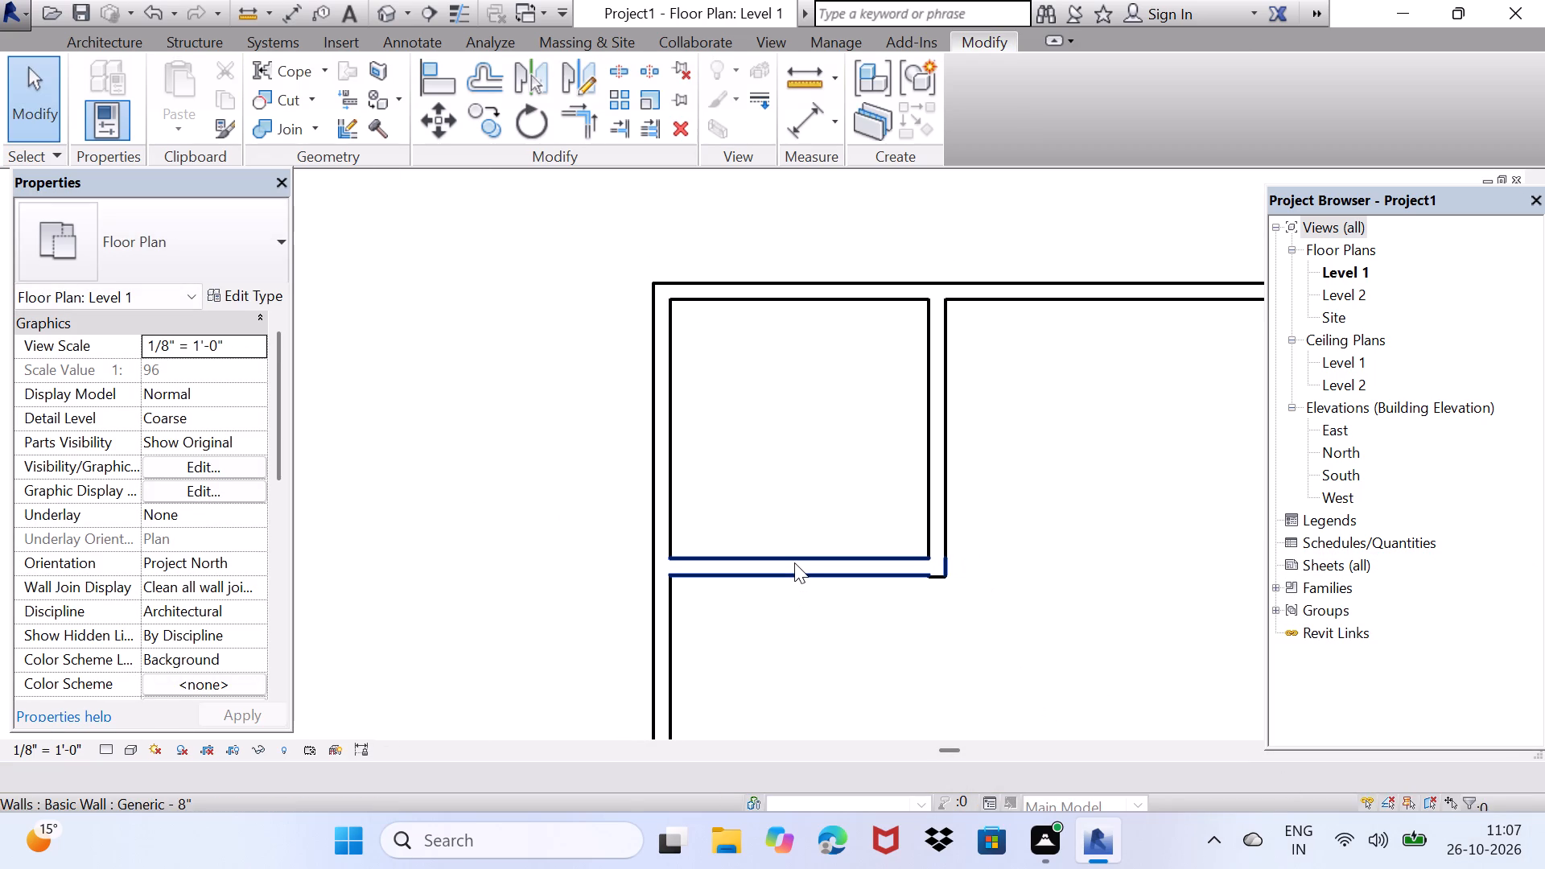
key(ctrl+z)
key(ctrl+z)
key(ctrl+z)
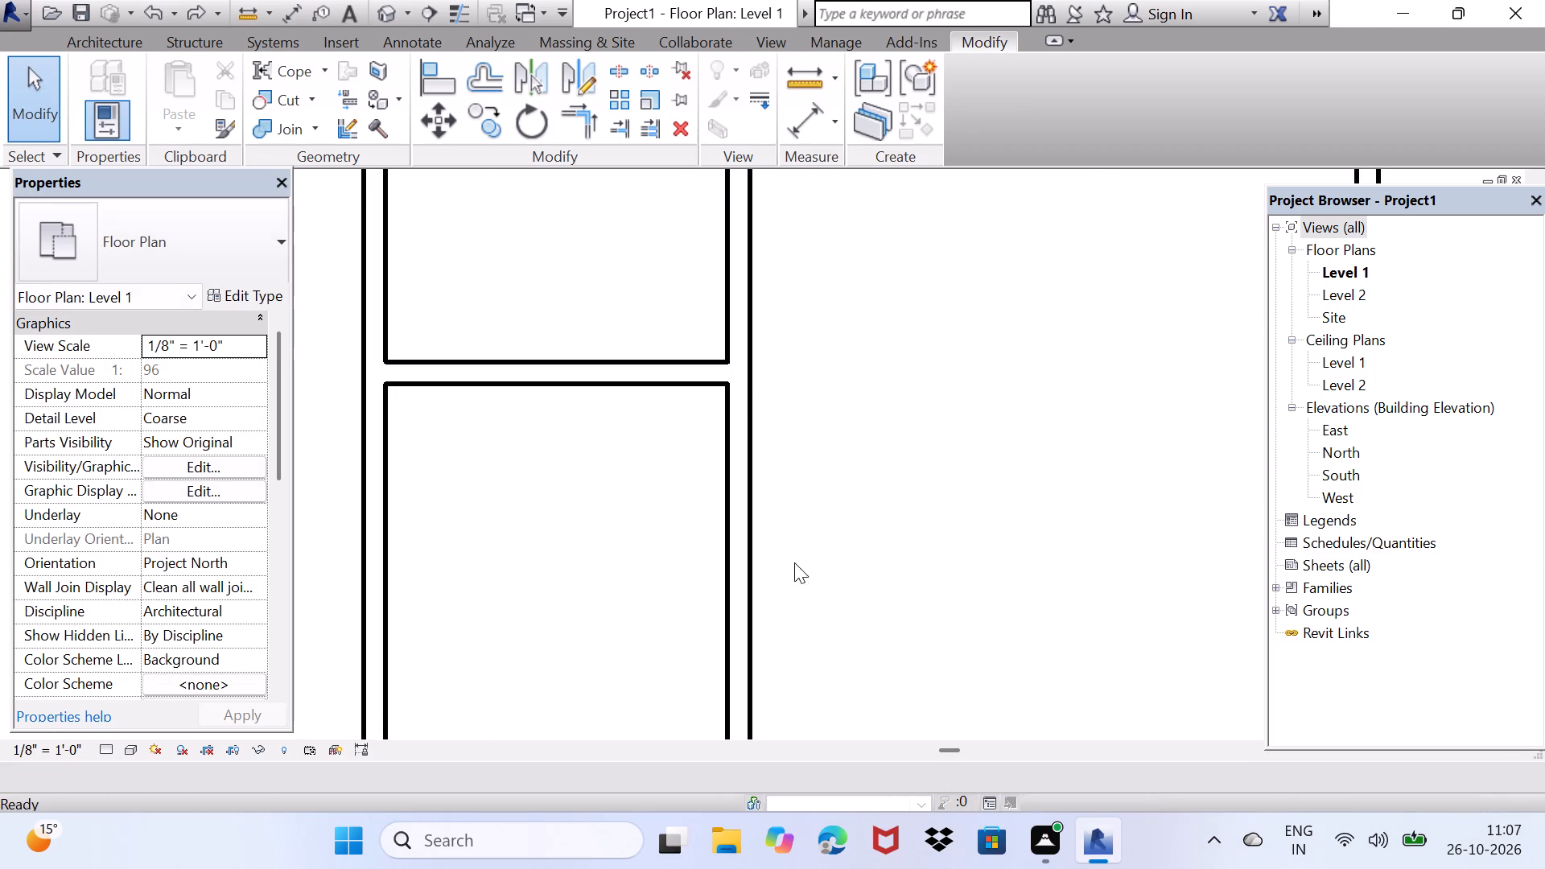
key(ctrl+z)
key(ctrl+z)
key(ctrl+z)
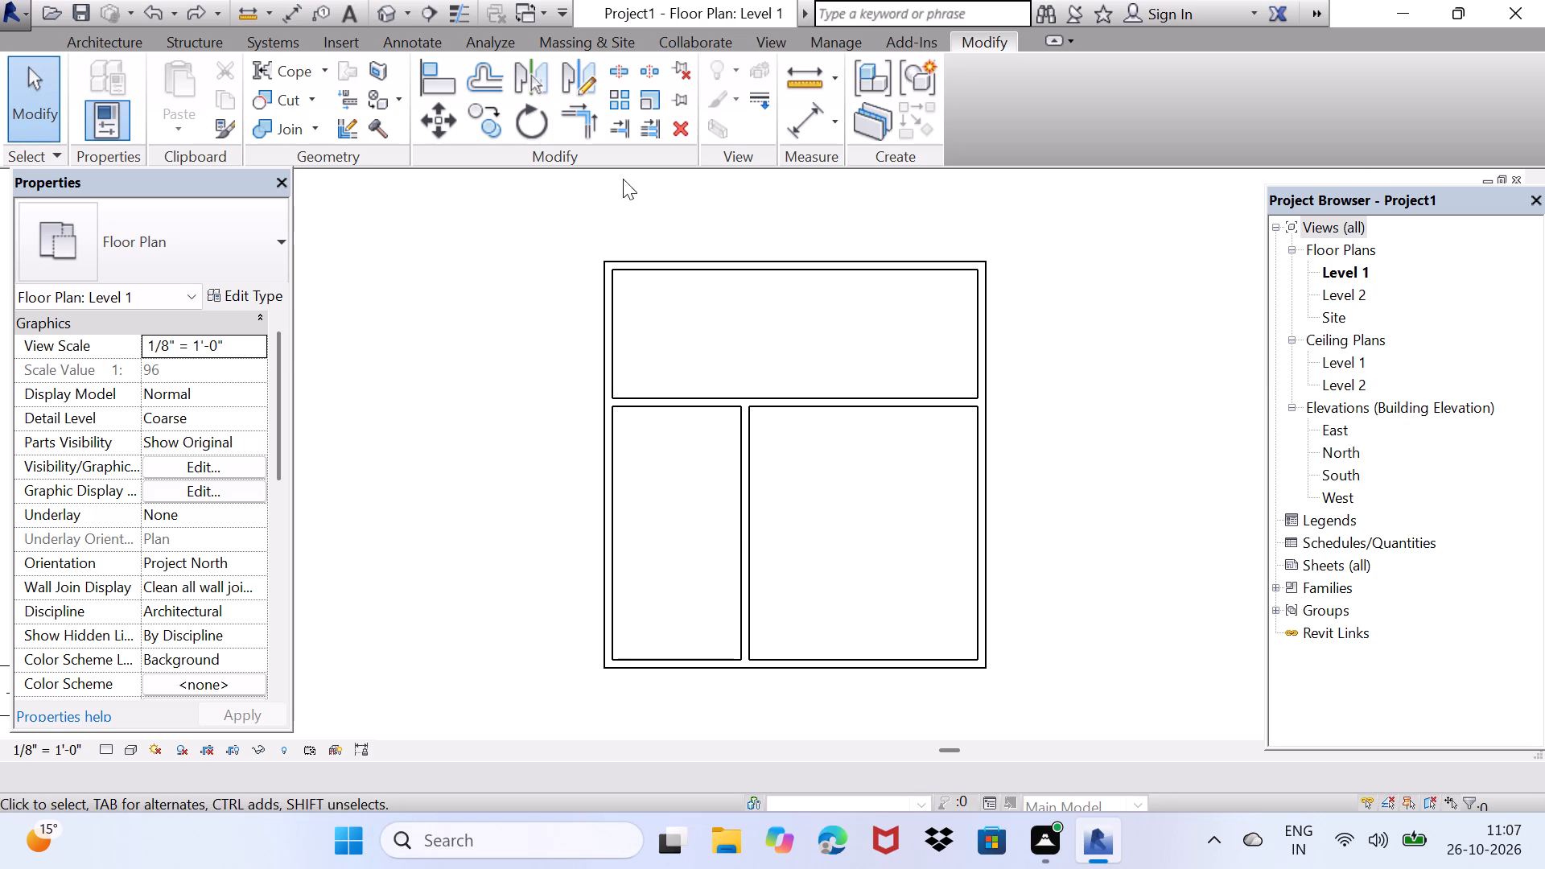
Using Trim/Extend to Corner, join the vertical partition to the north wall, then to the west part of the horizontal partition.
click(574, 124)
click(741, 430)
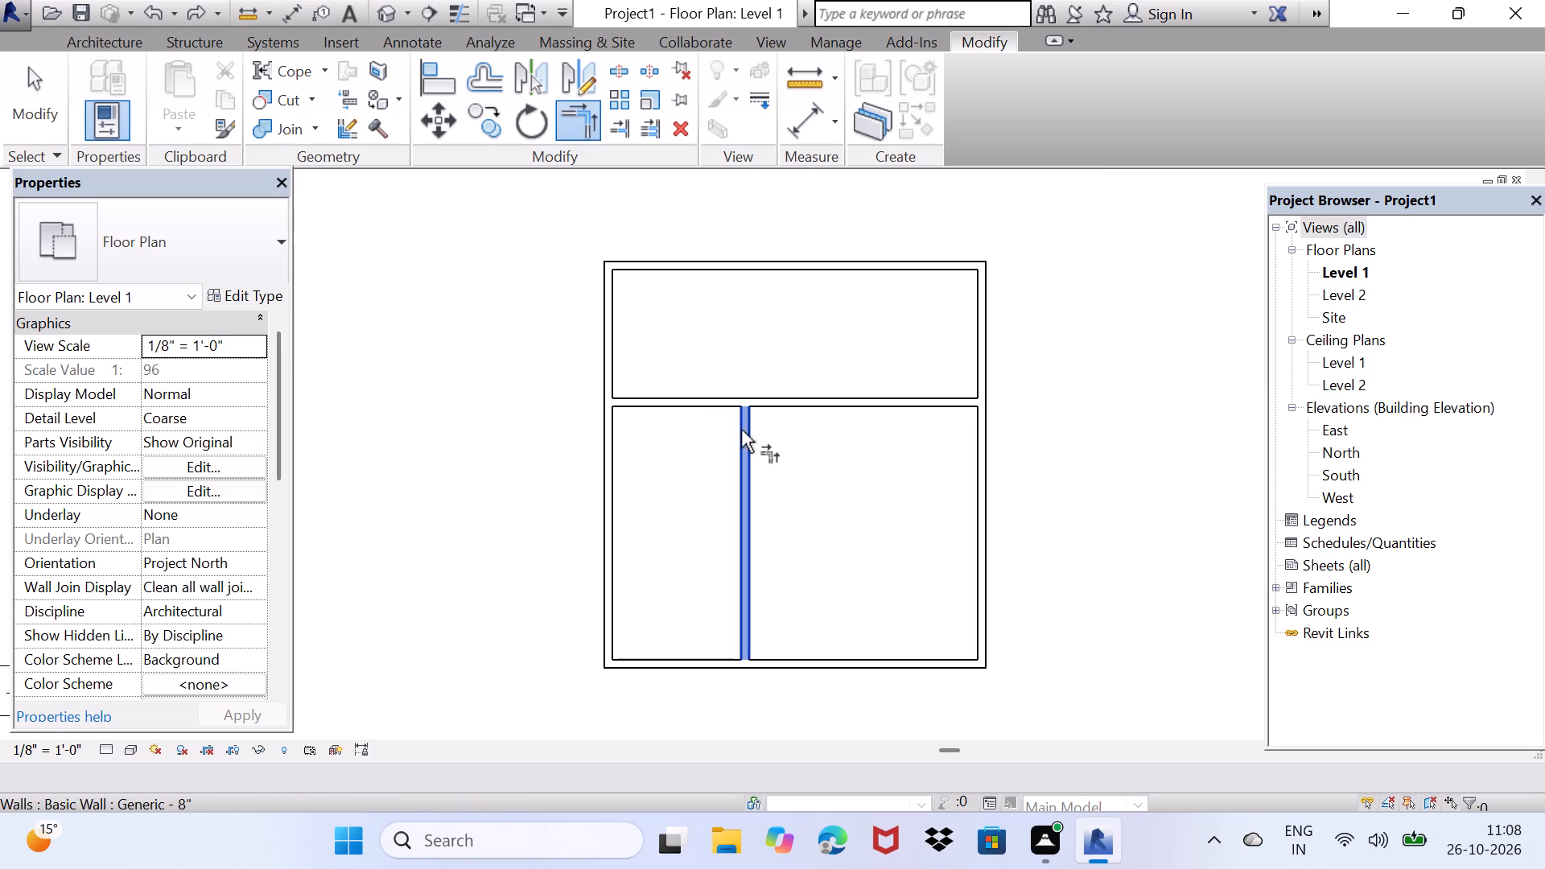
click(749, 265)
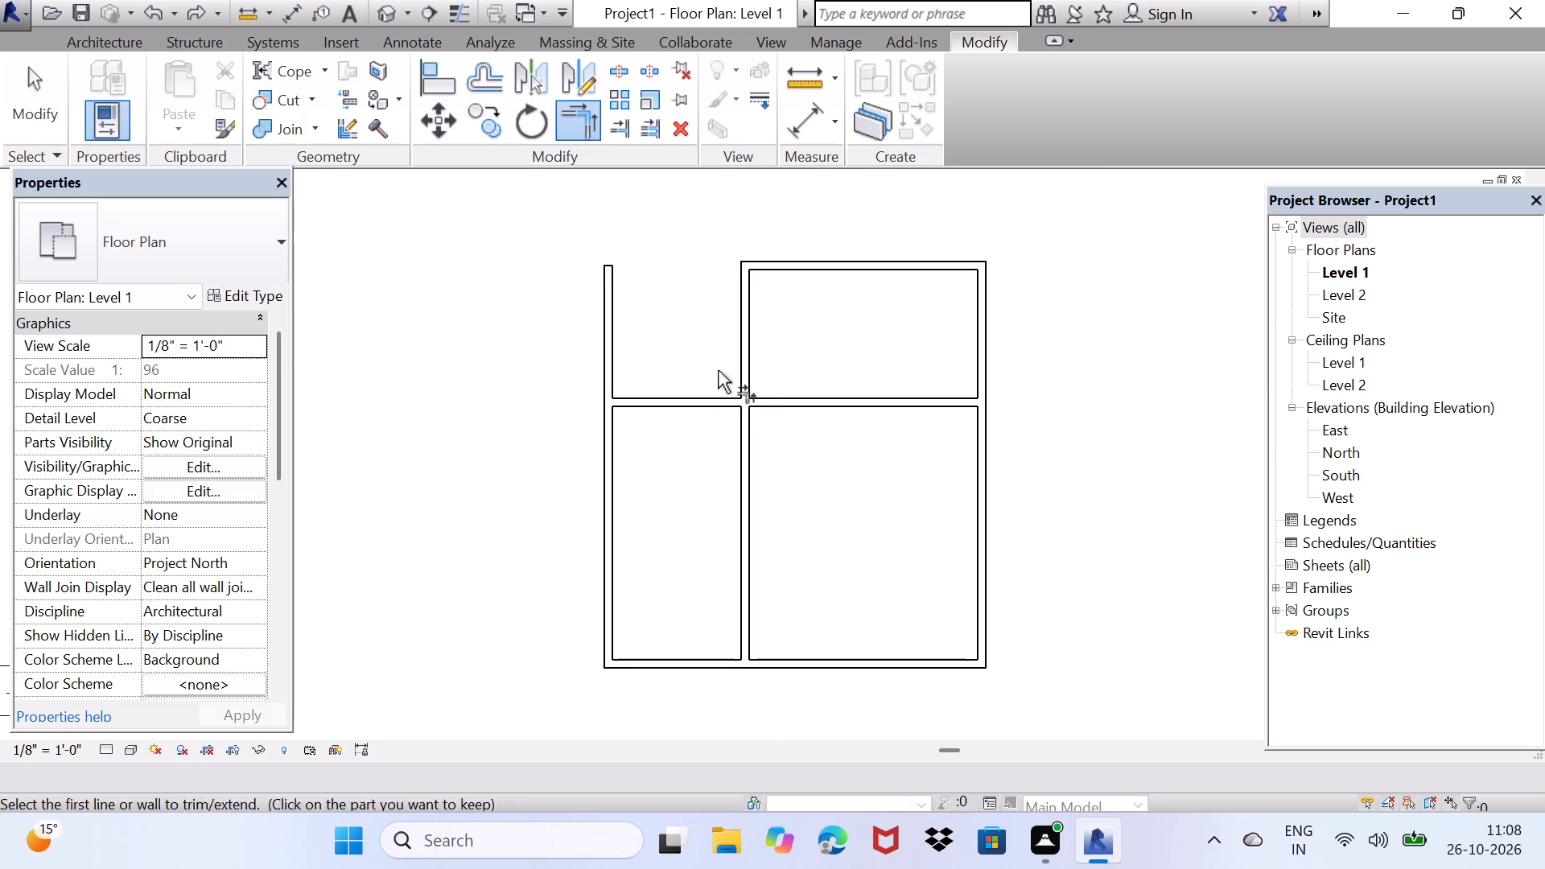
click(698, 399)
click(749, 362)
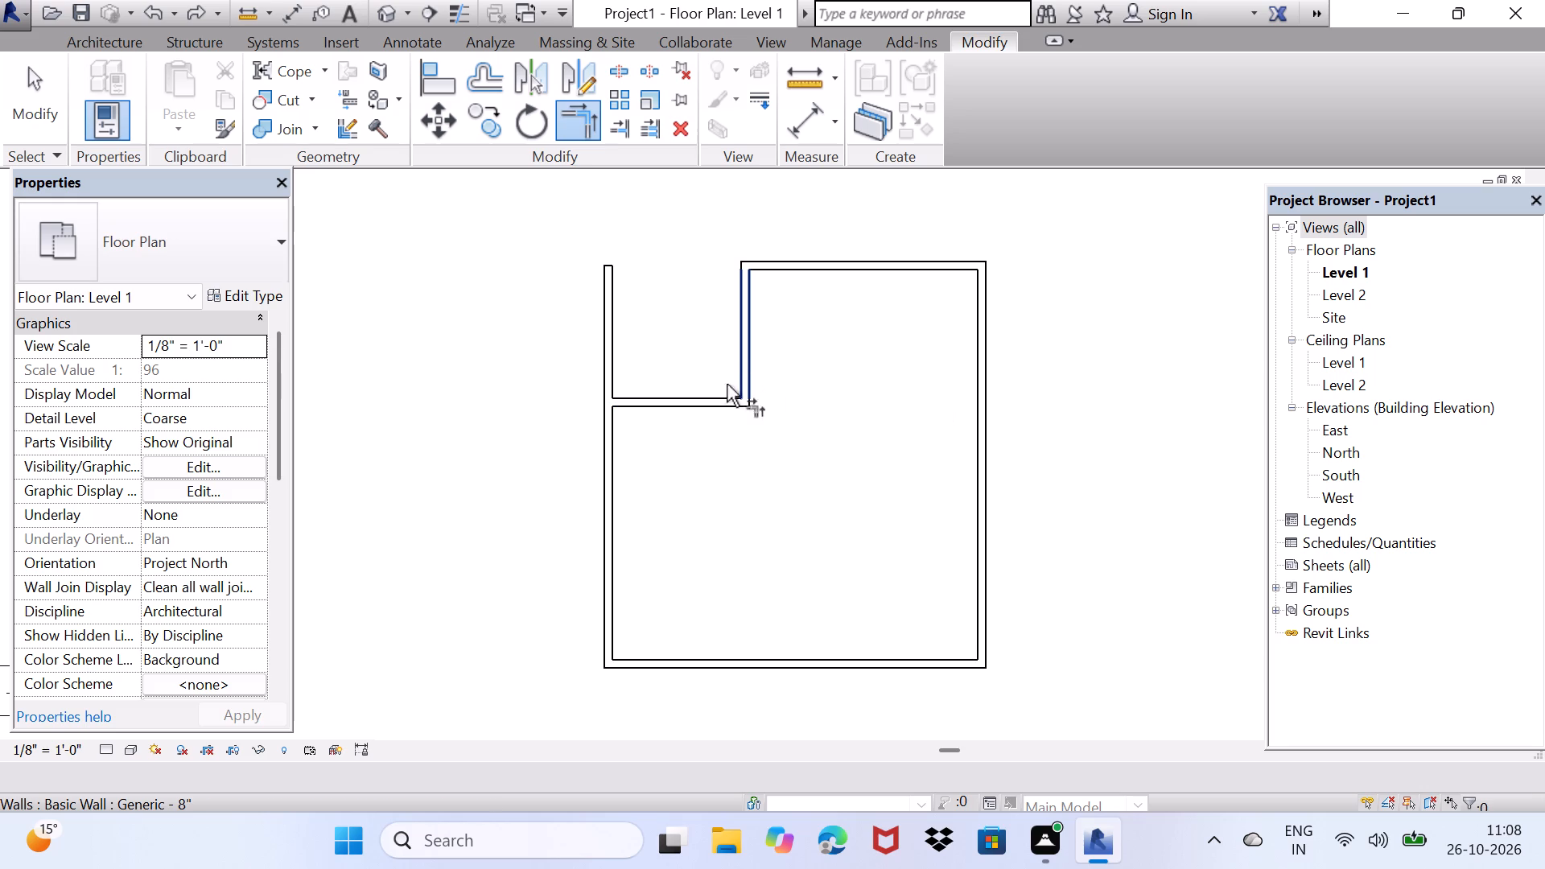
Rejoin the west and north exterior walls at the building's northwest corner with Trim/Extend to Corner.
click(613, 274)
click(760, 266)
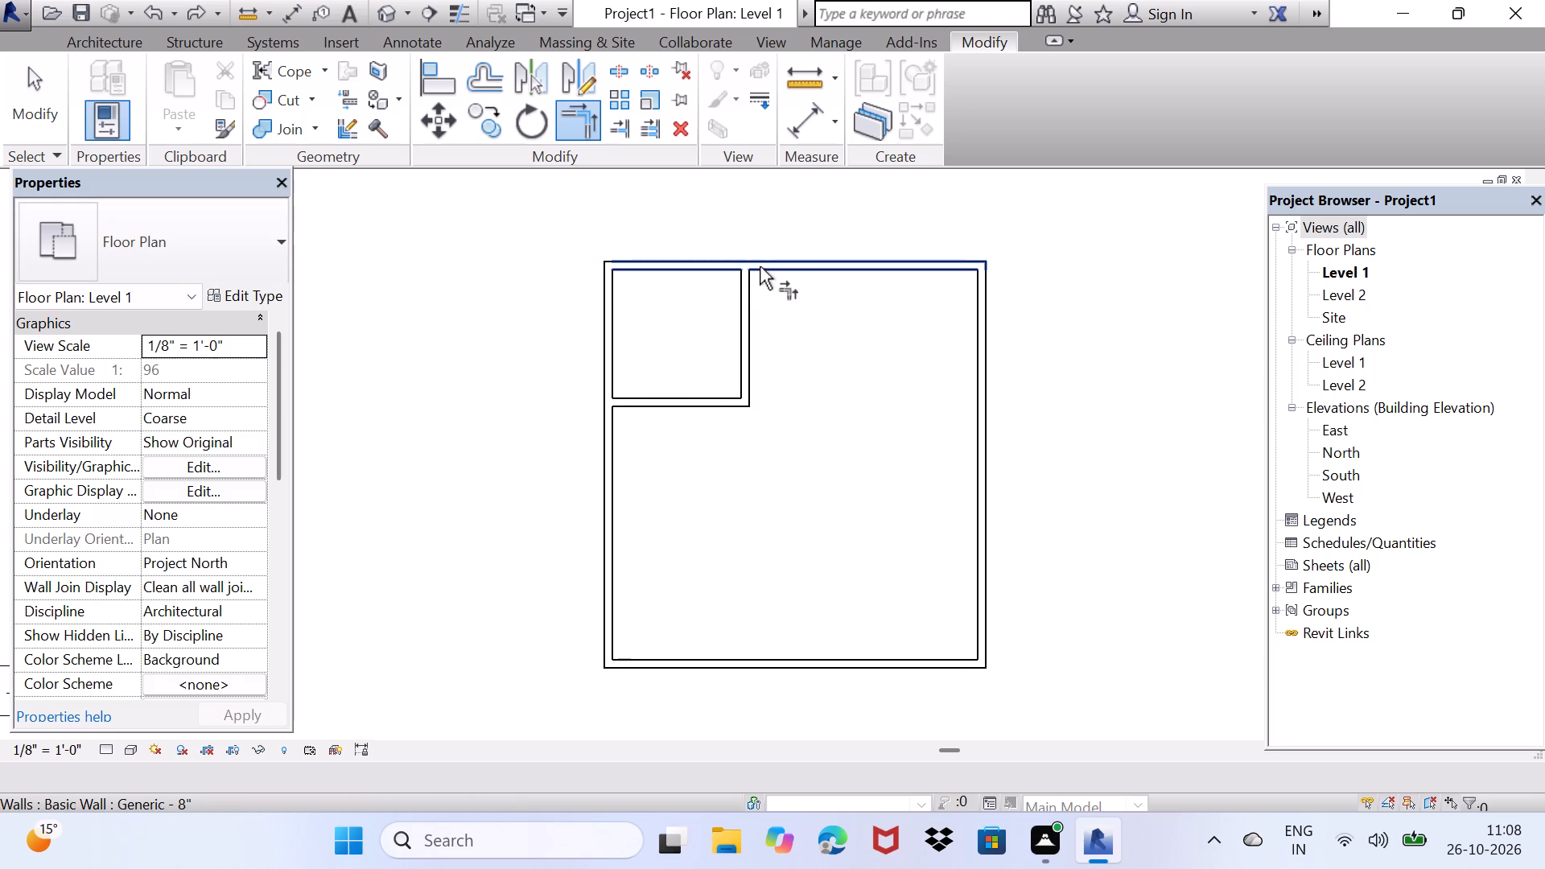
key(space)
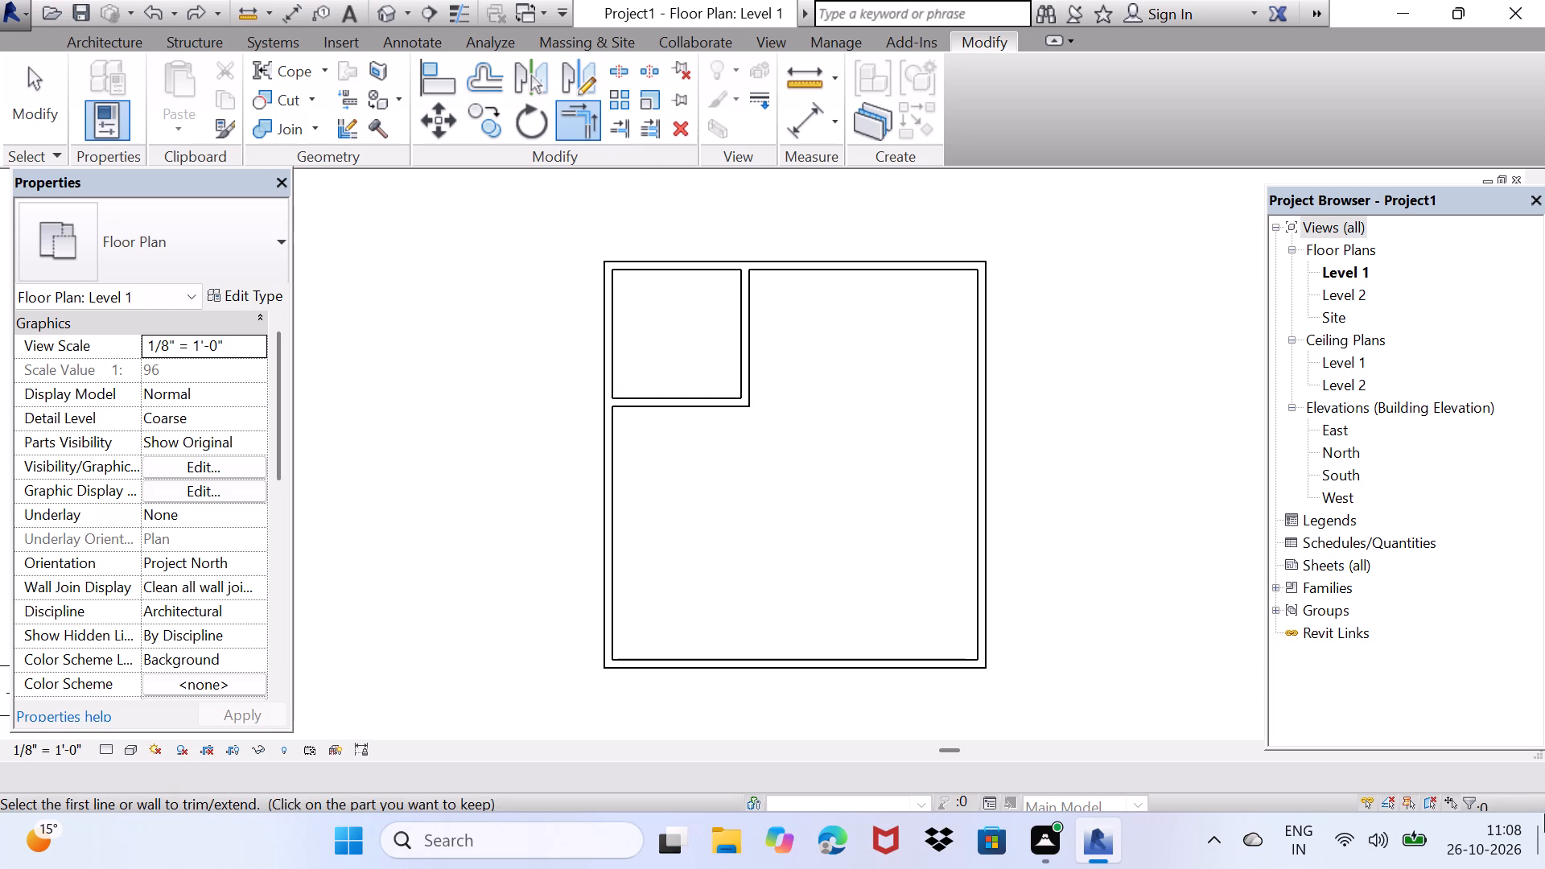
Offset a copy of the northwest room's east partition 10' 6" to the east.
click(471, 82)
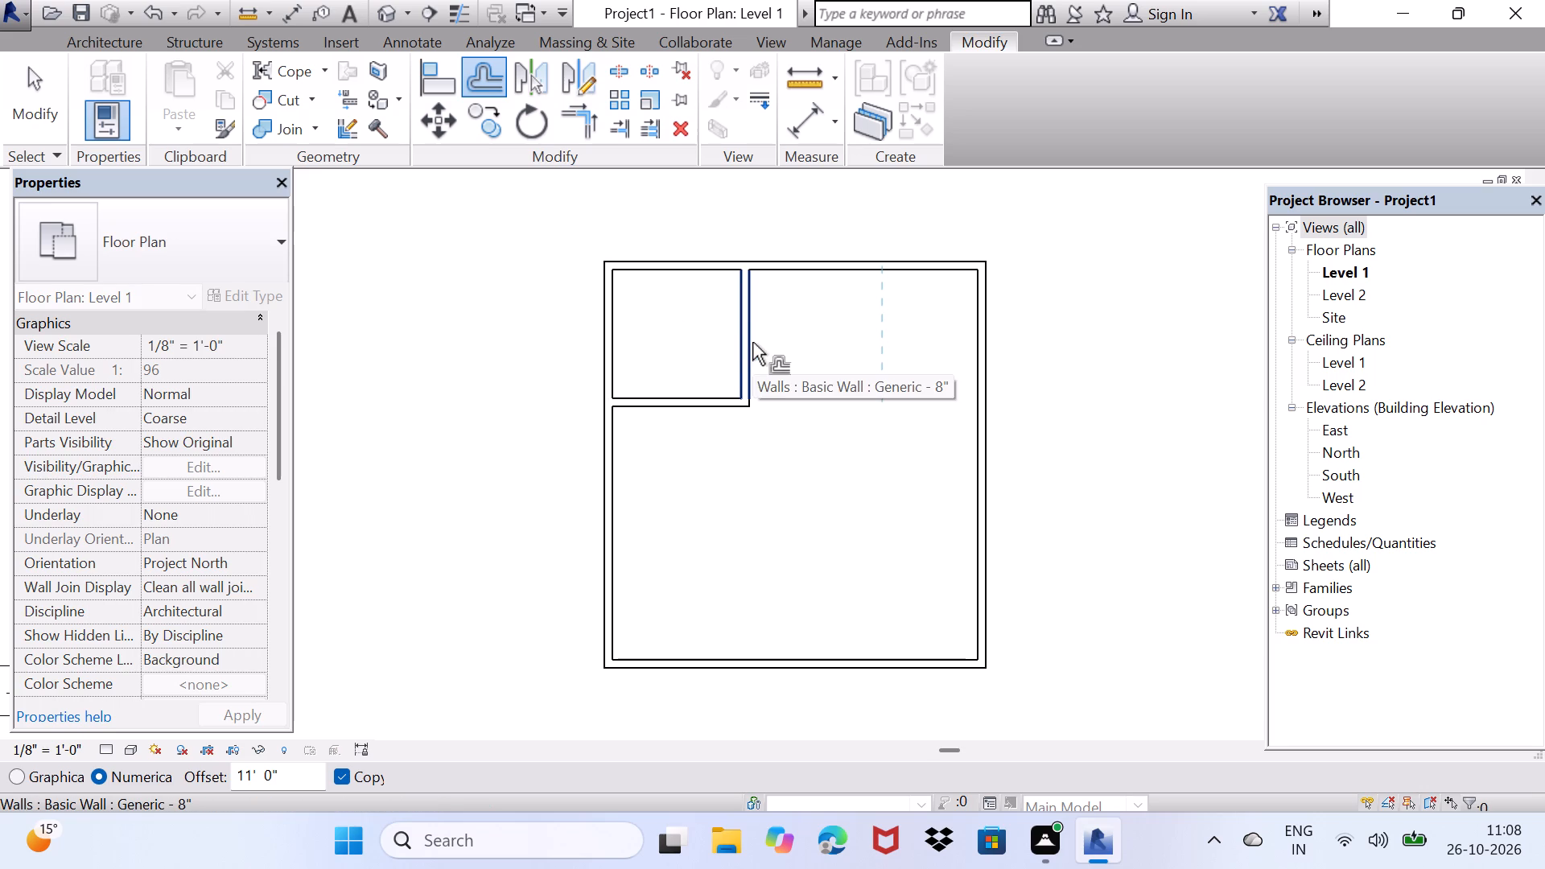
click(295, 780)
key(BackSpace)
key(BackSpace)
key(BackSpace)
key(BackSpace)
key(BackSpace)
key(BackSpace)
key(BackSpace)
key(BackSpace)
key(BackSpace)
key(BackSpace)
key(BackSpace)
key(BackSpace)
key(BackSpace)
key(BackSpace)
key(BackSpace)
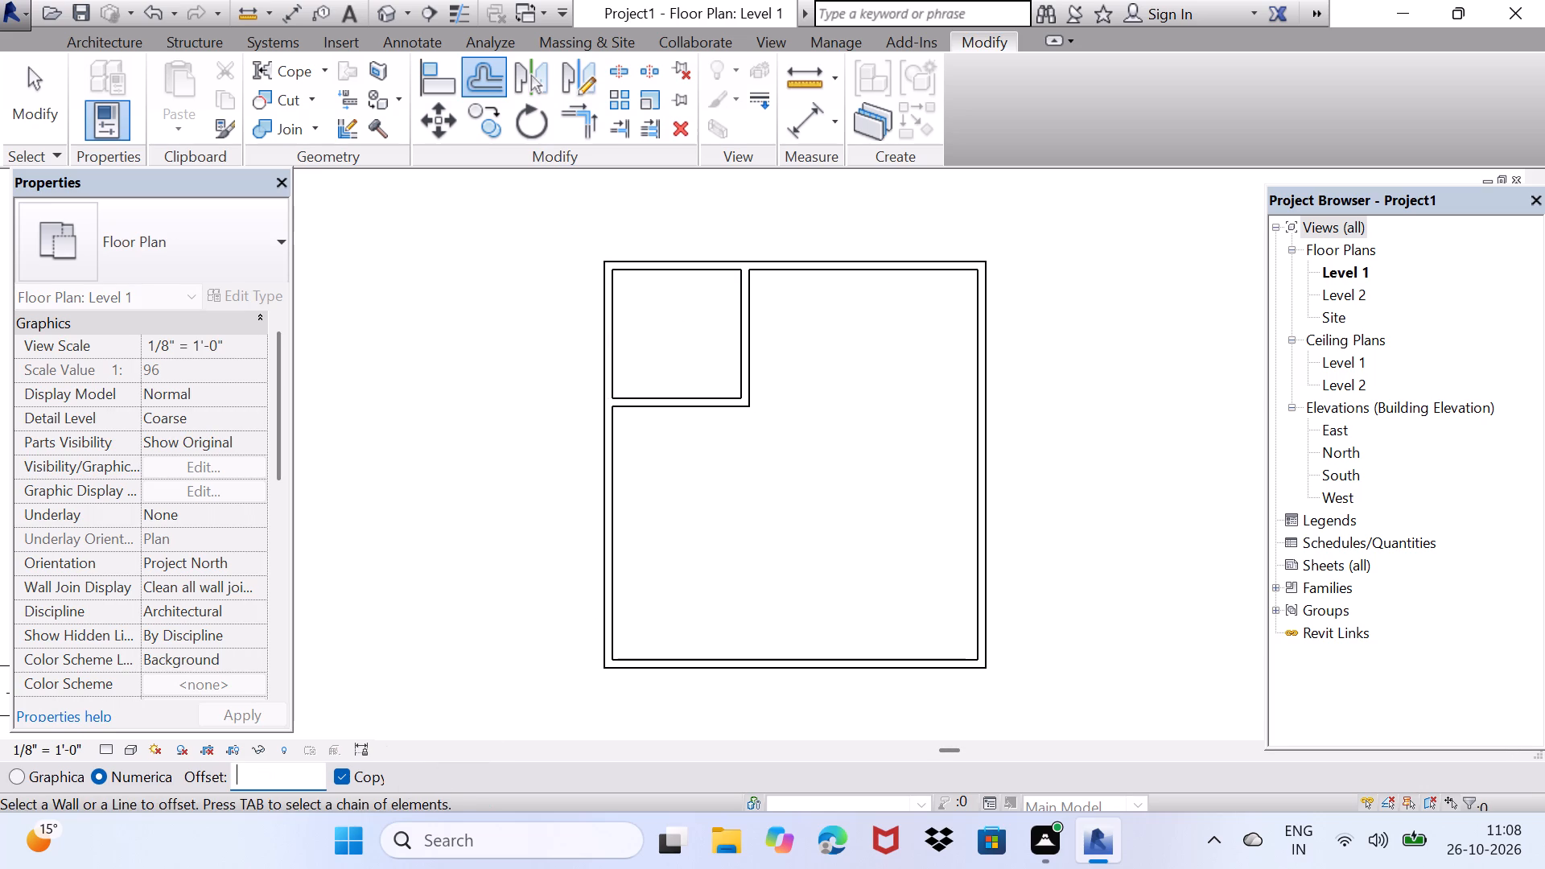
text(10')
key(6)
key(shift+quotedbl)
key(Return)
click(749, 331)
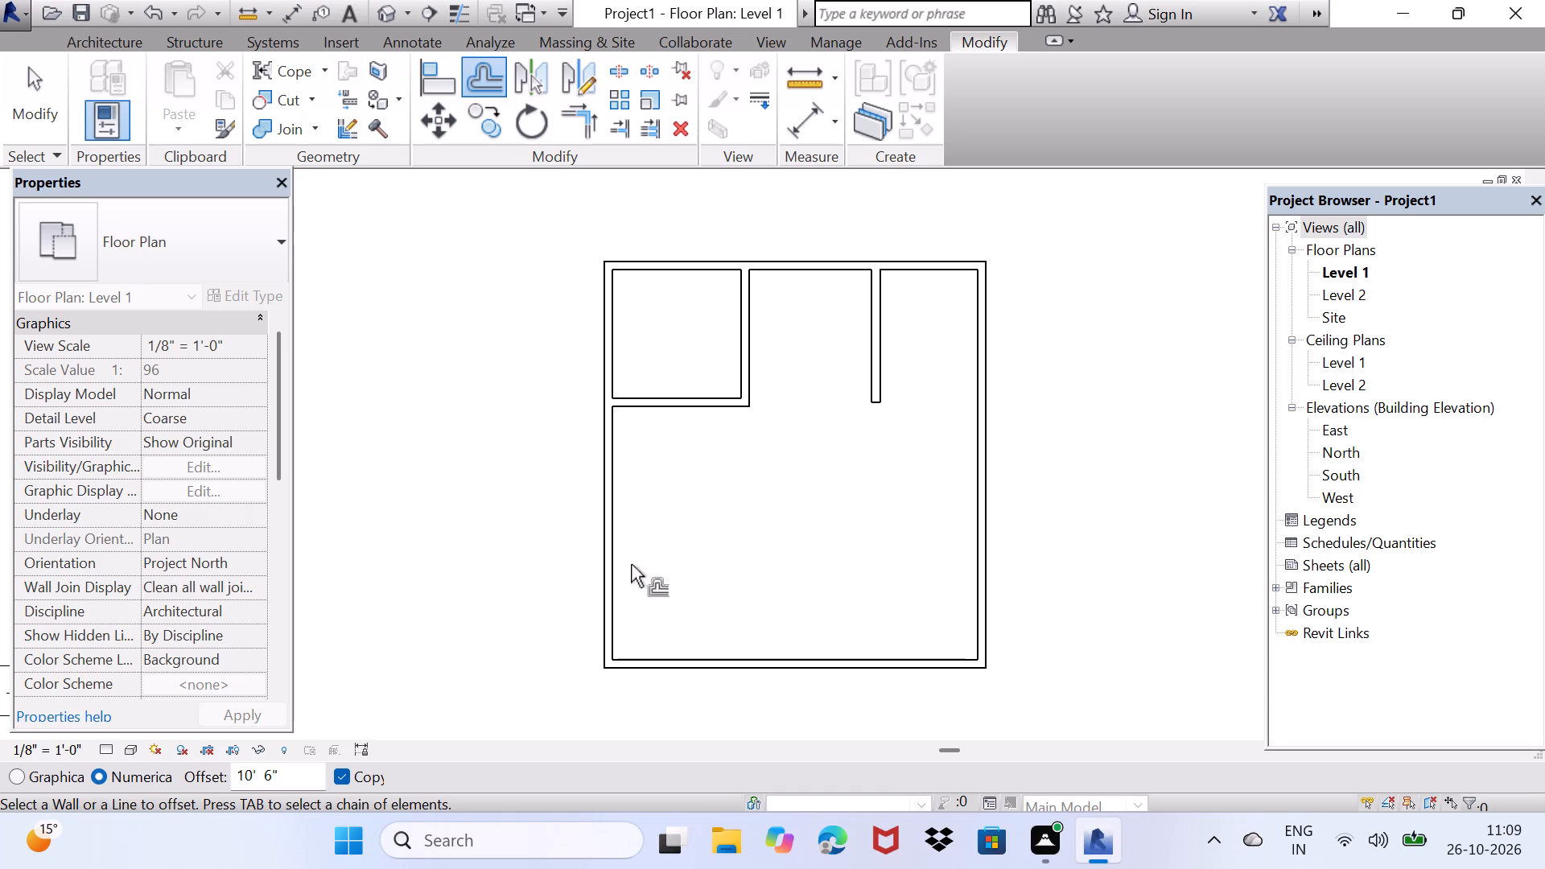
key(Escape)
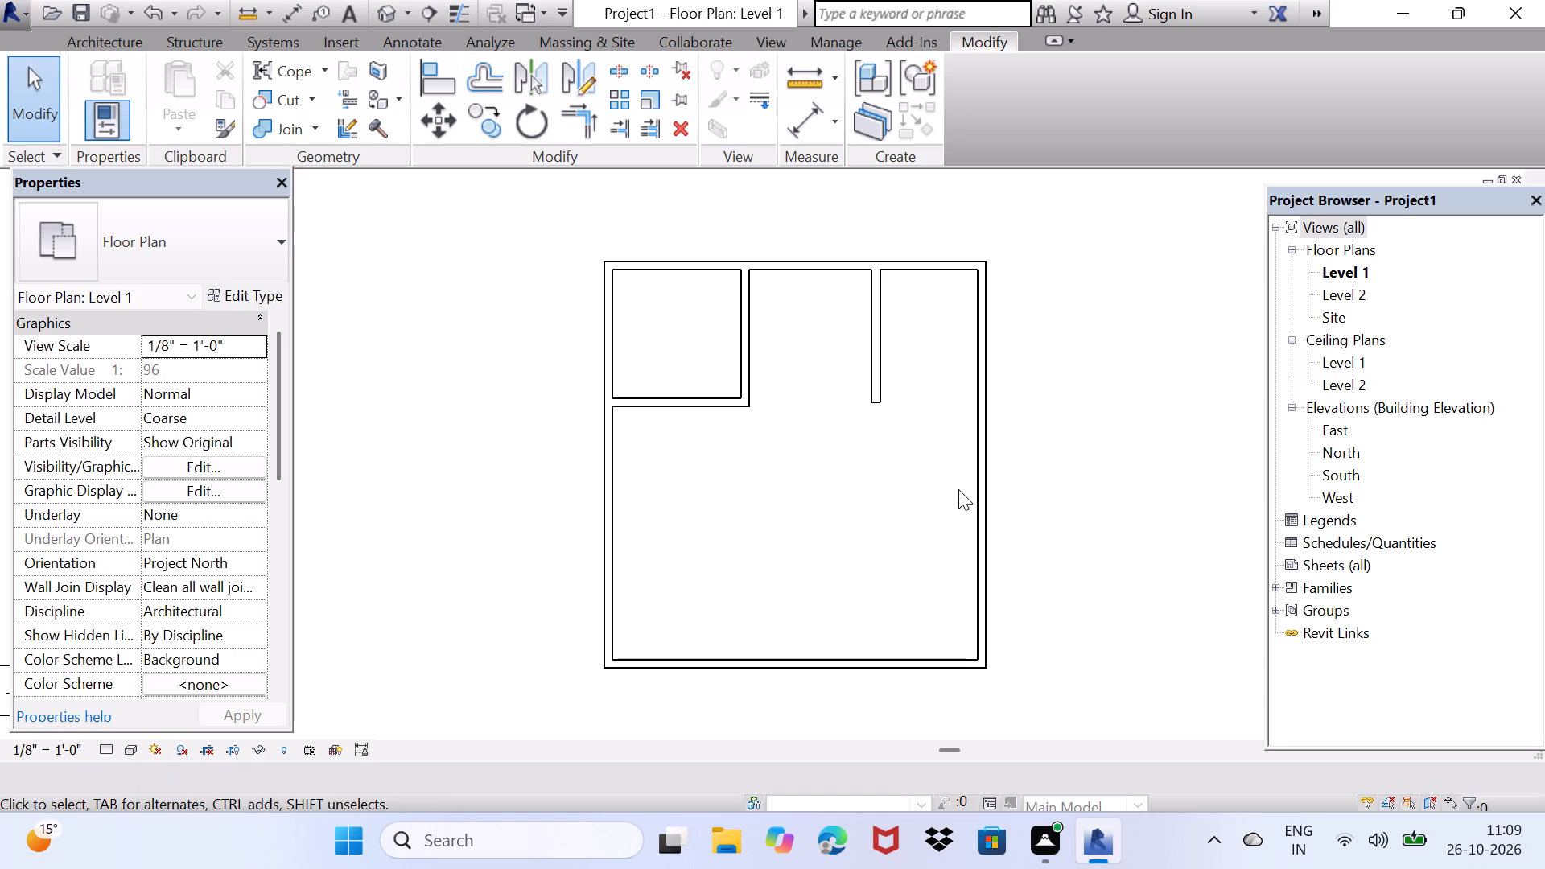
Nudge the east exterior wall eastward to 12' 3" from the new vertical partition, and flip the wall's orientation.
click(979, 480)
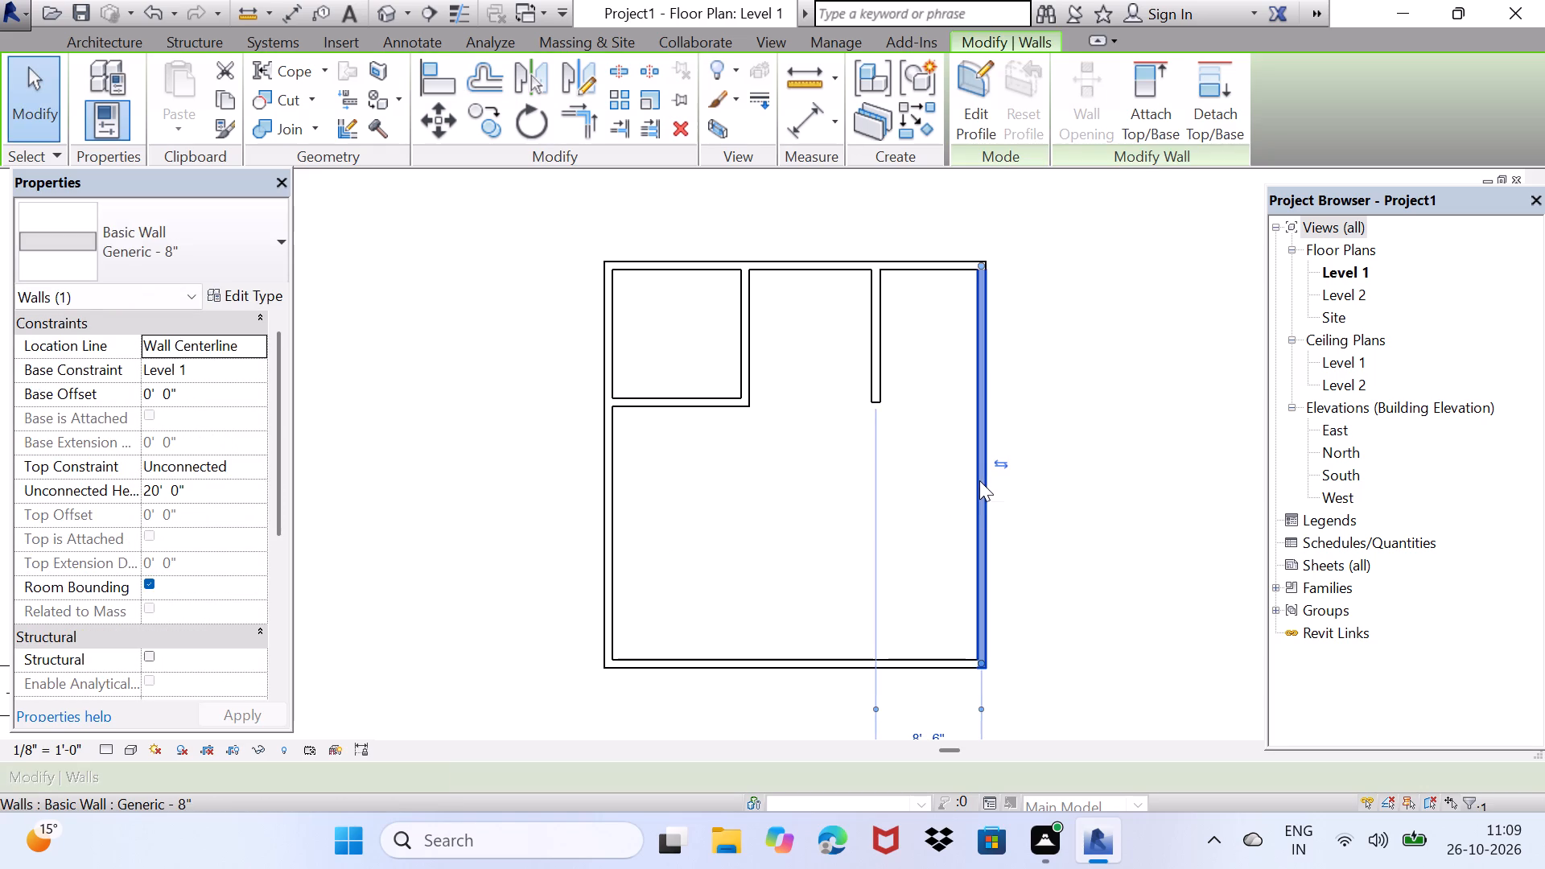
key(Right)
key(Right)
key(Right)
key(Right)
key(Right)
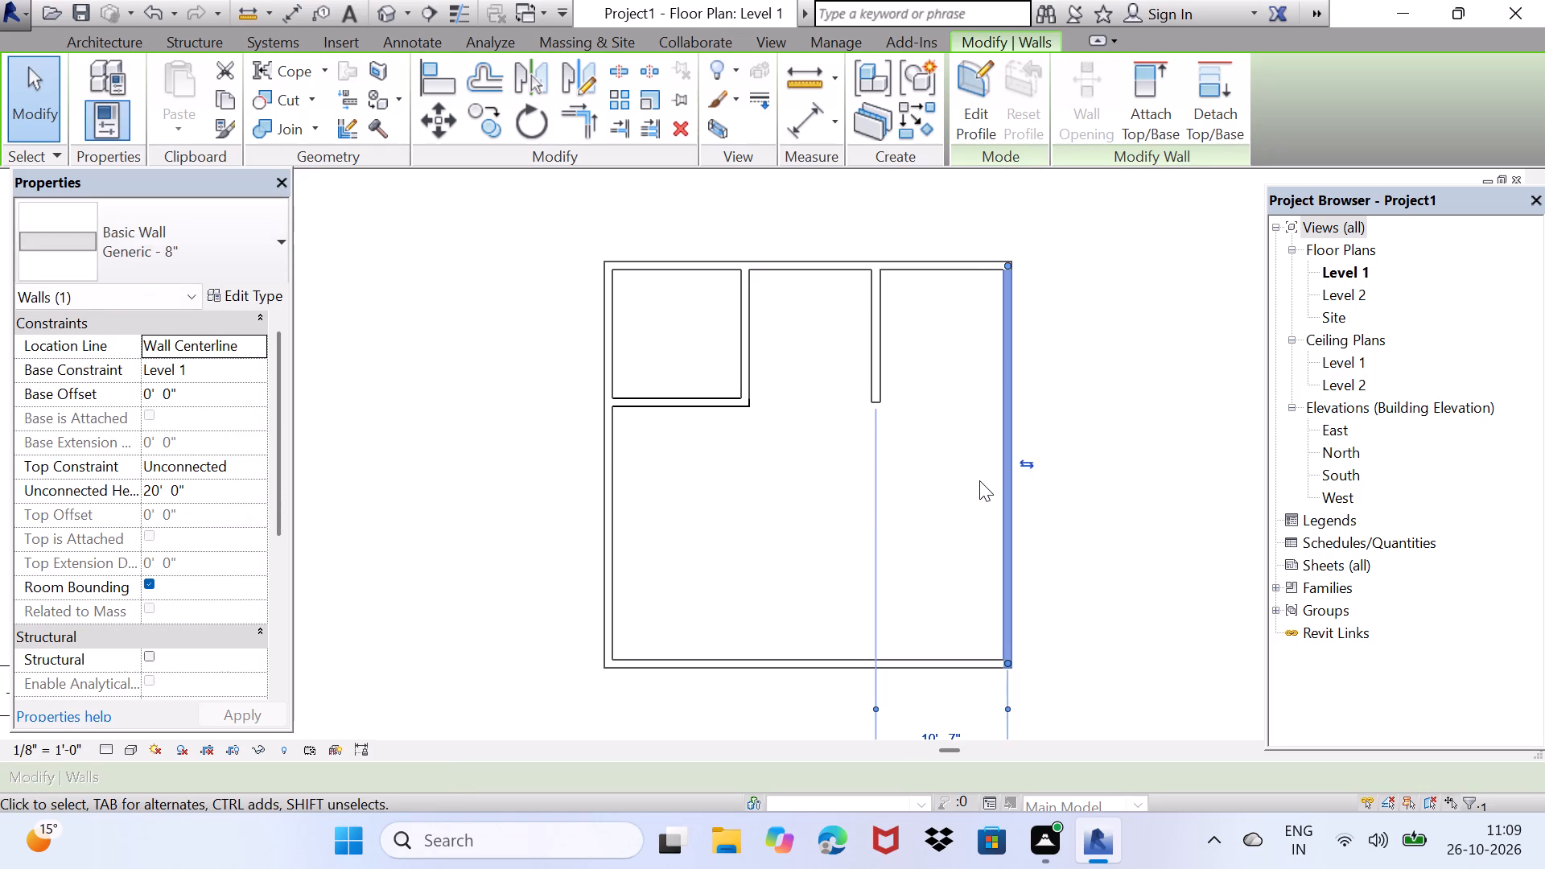
key(Right)
key(Right)
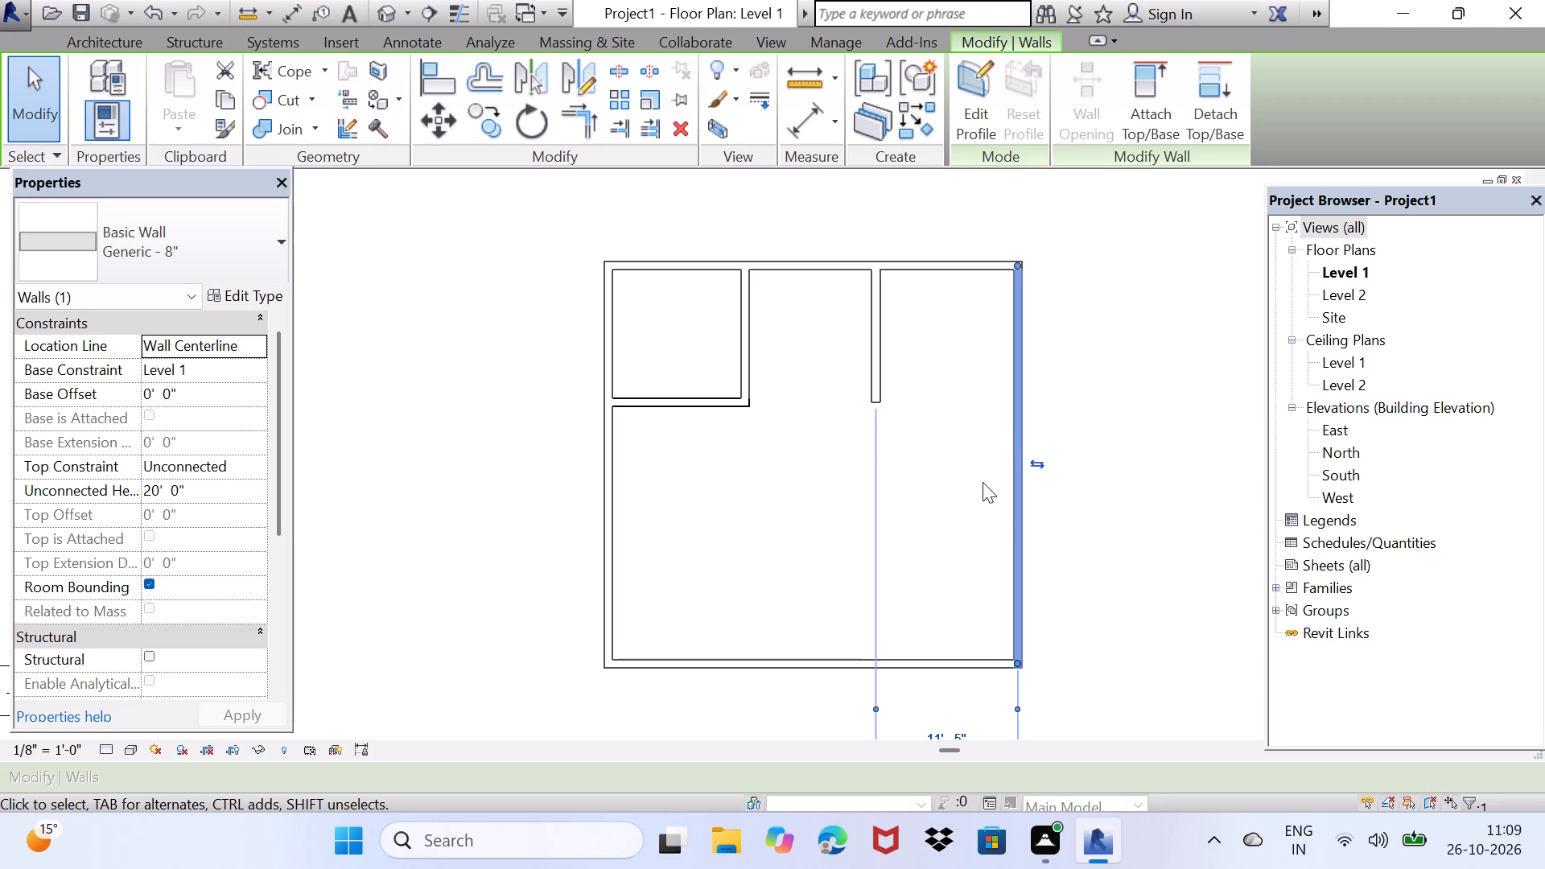
key(Right)
key(Right)
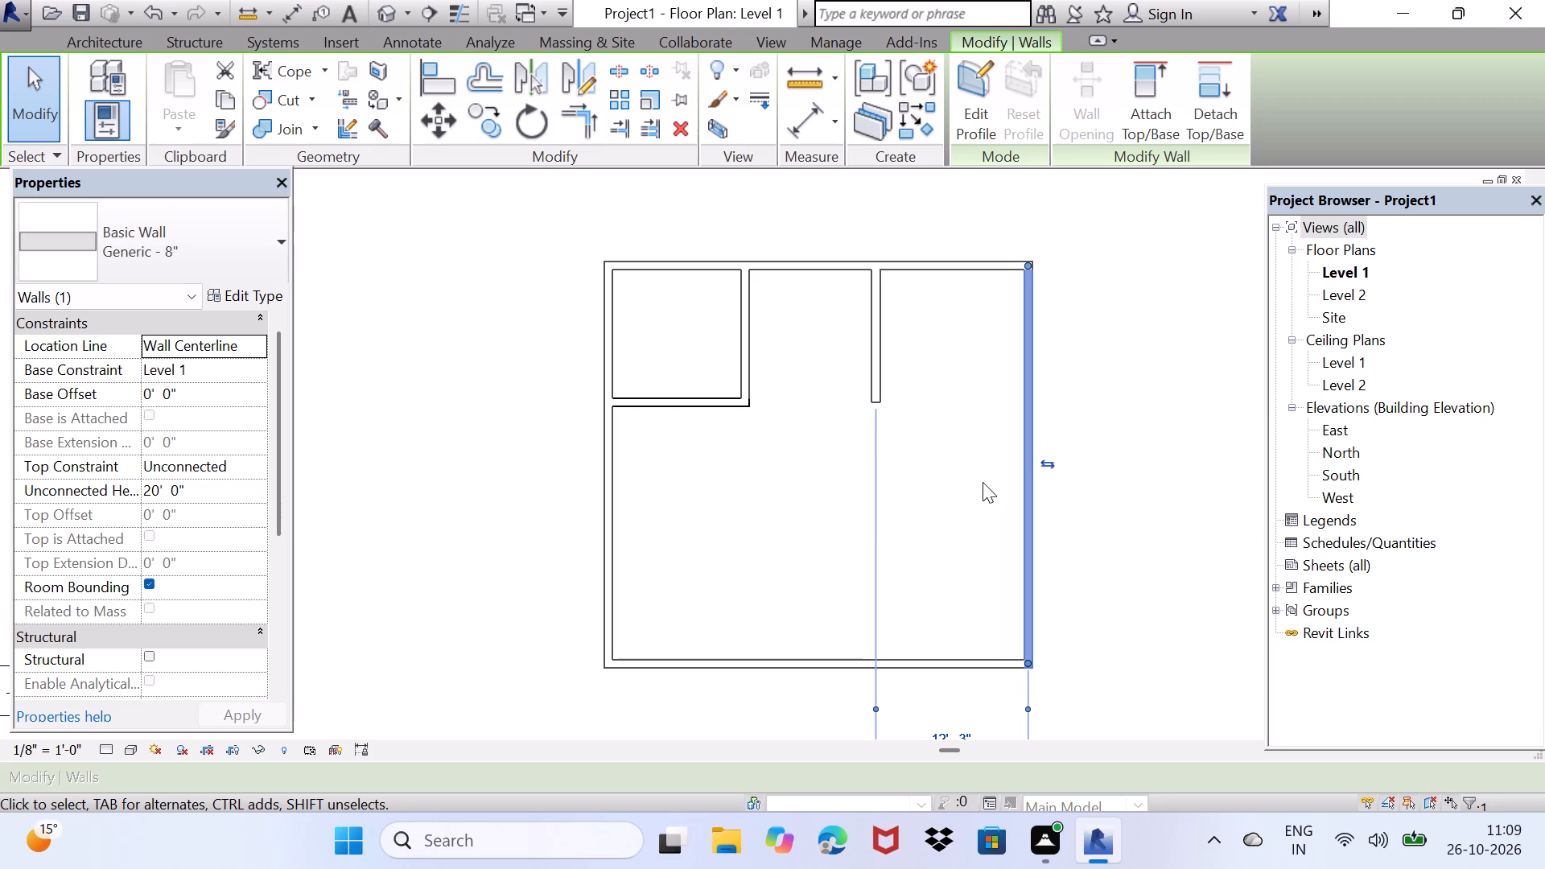
key(space)
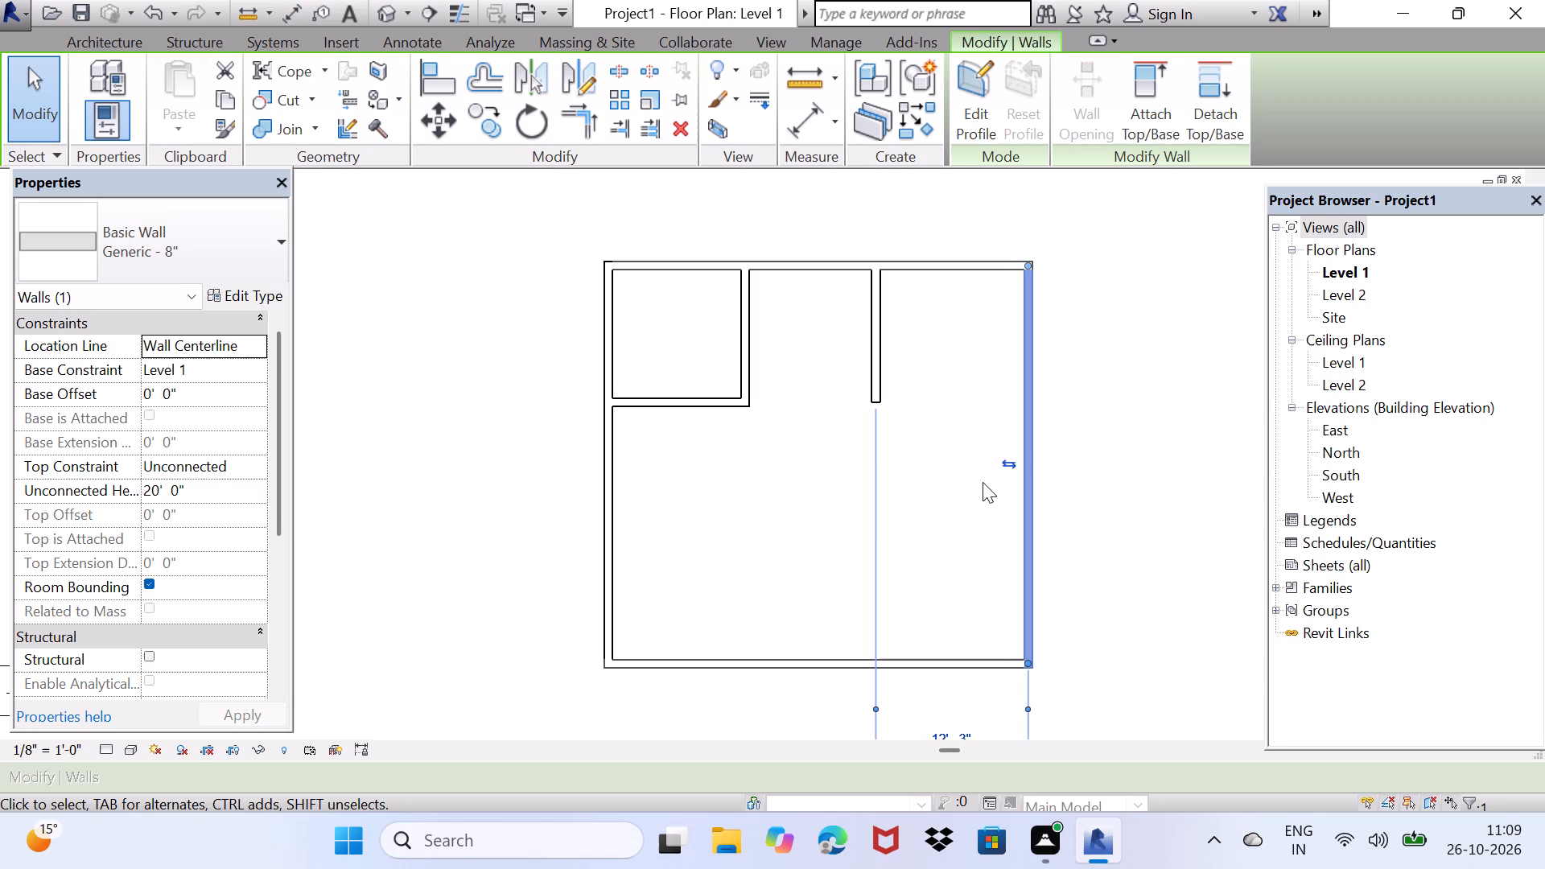
click(1065, 424)
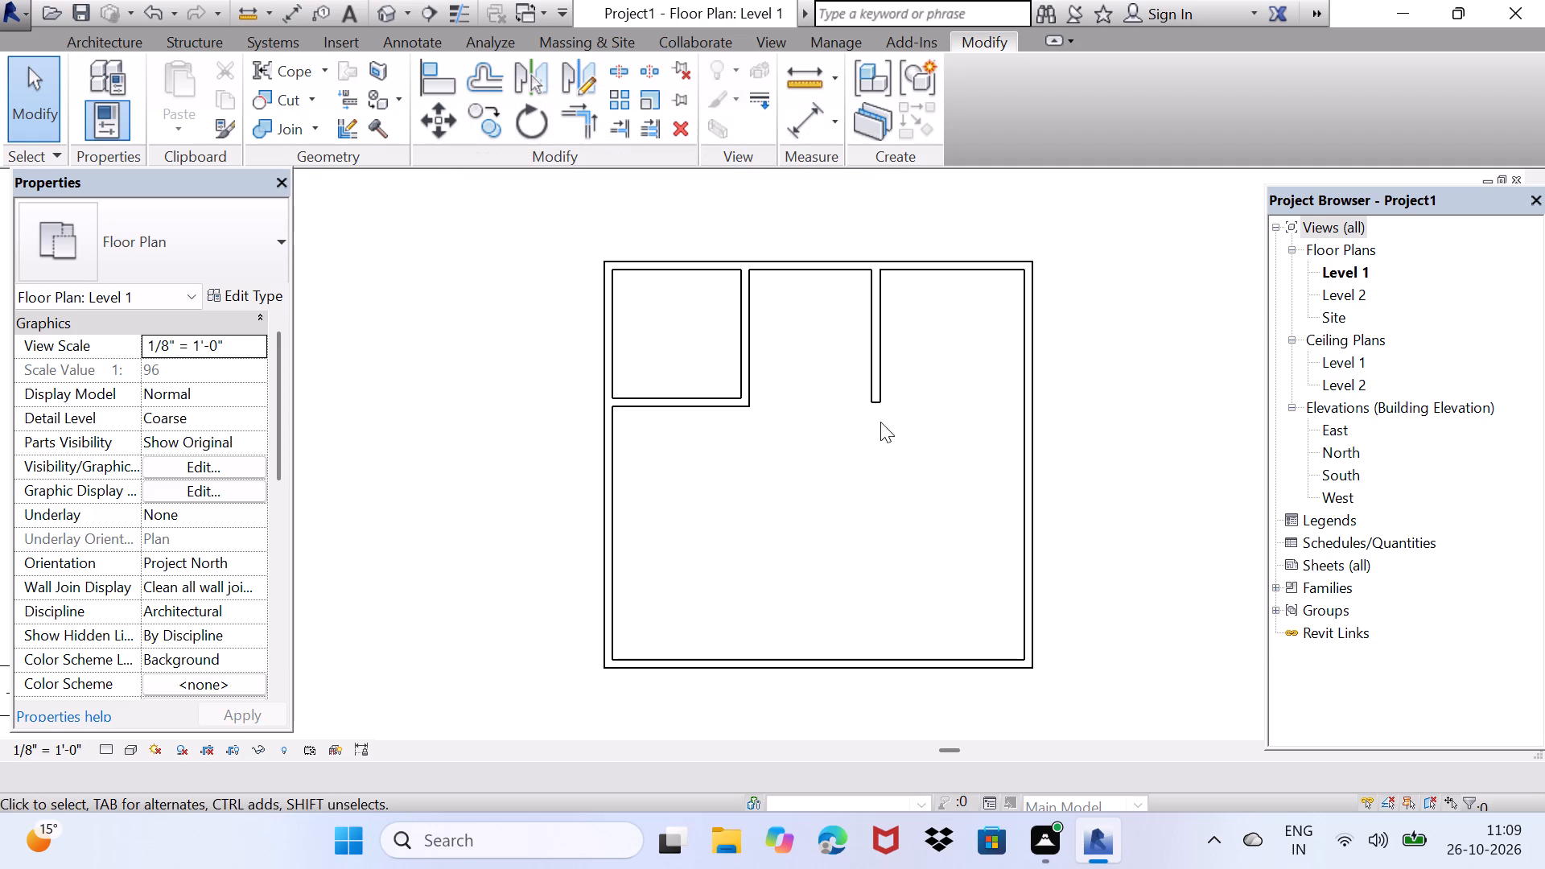
Draw a Generic - 8" wall from the new partition's south end east to the exterior wall, enclosing the northeast room.
click(126, 43)
click(114, 70)
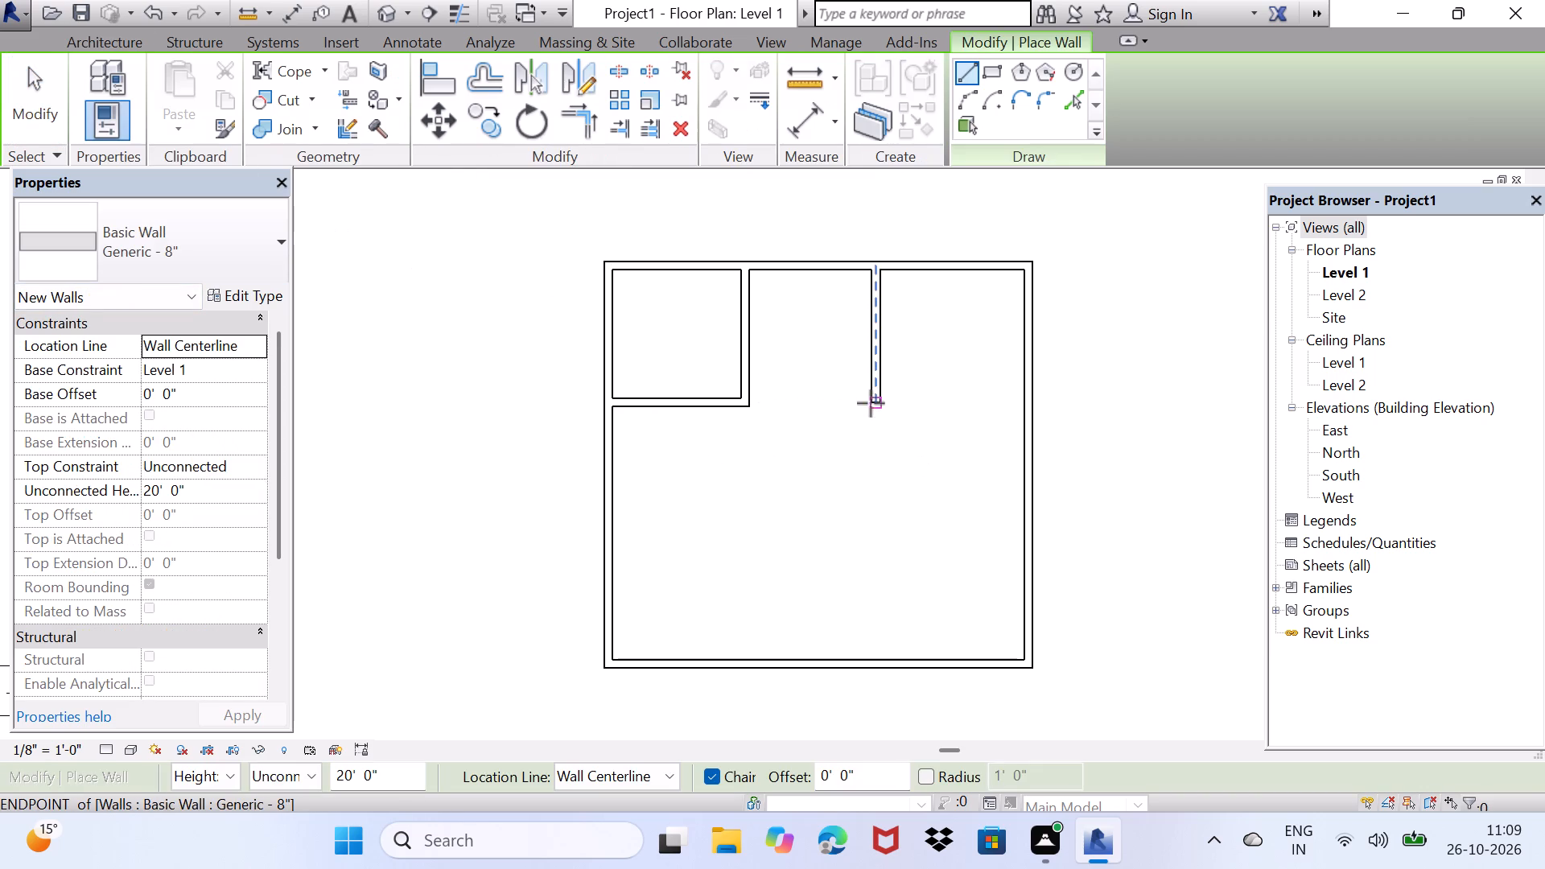
click(871, 403)
click(1023, 403)
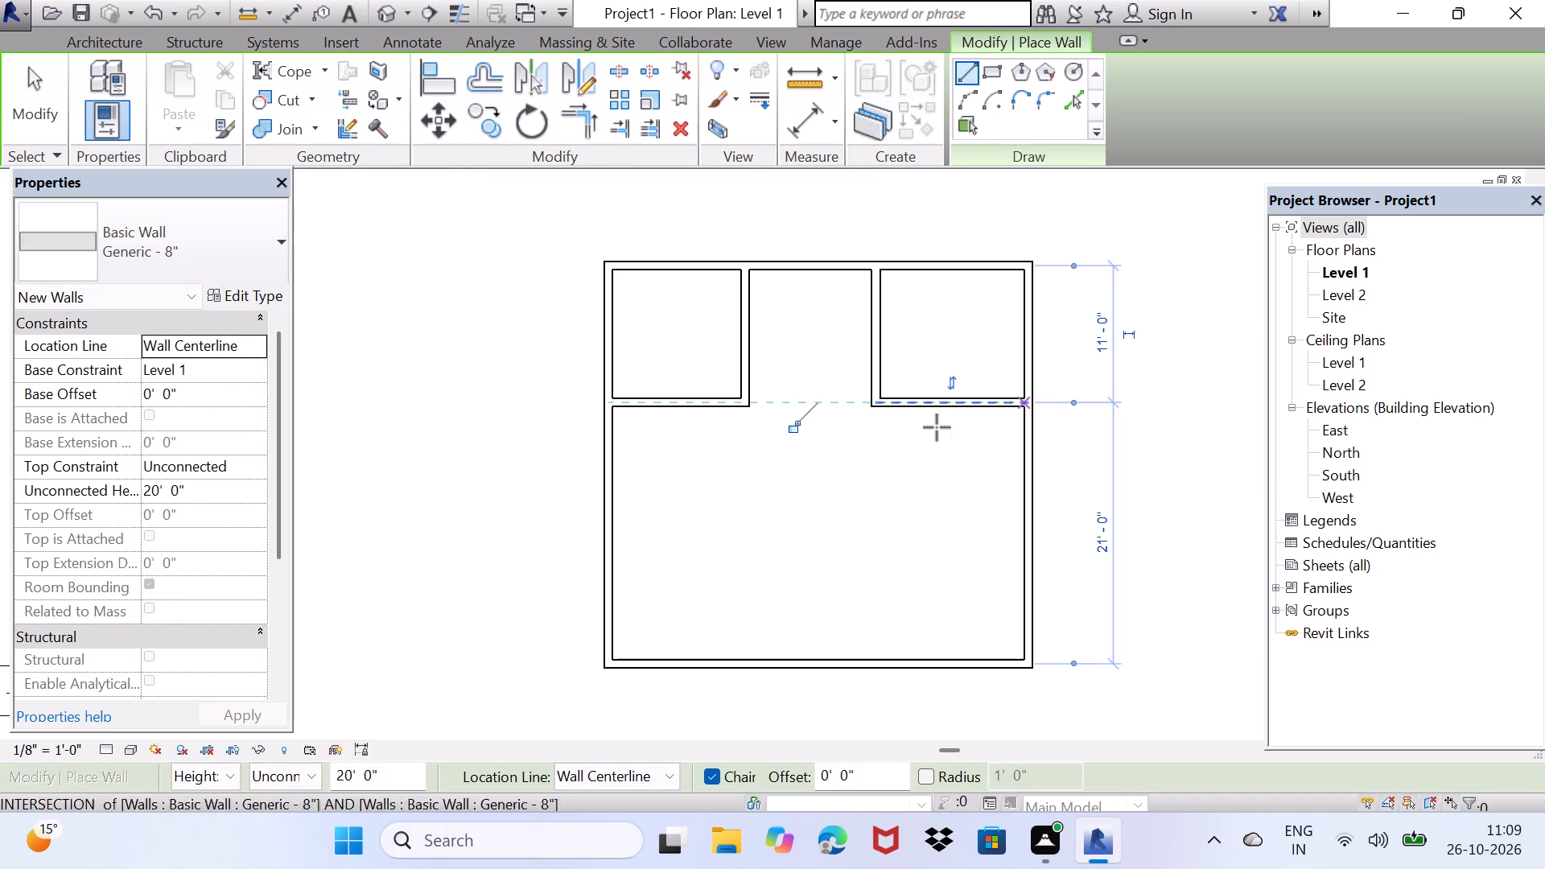
scroll(894, 417, up, 2)
key(space)
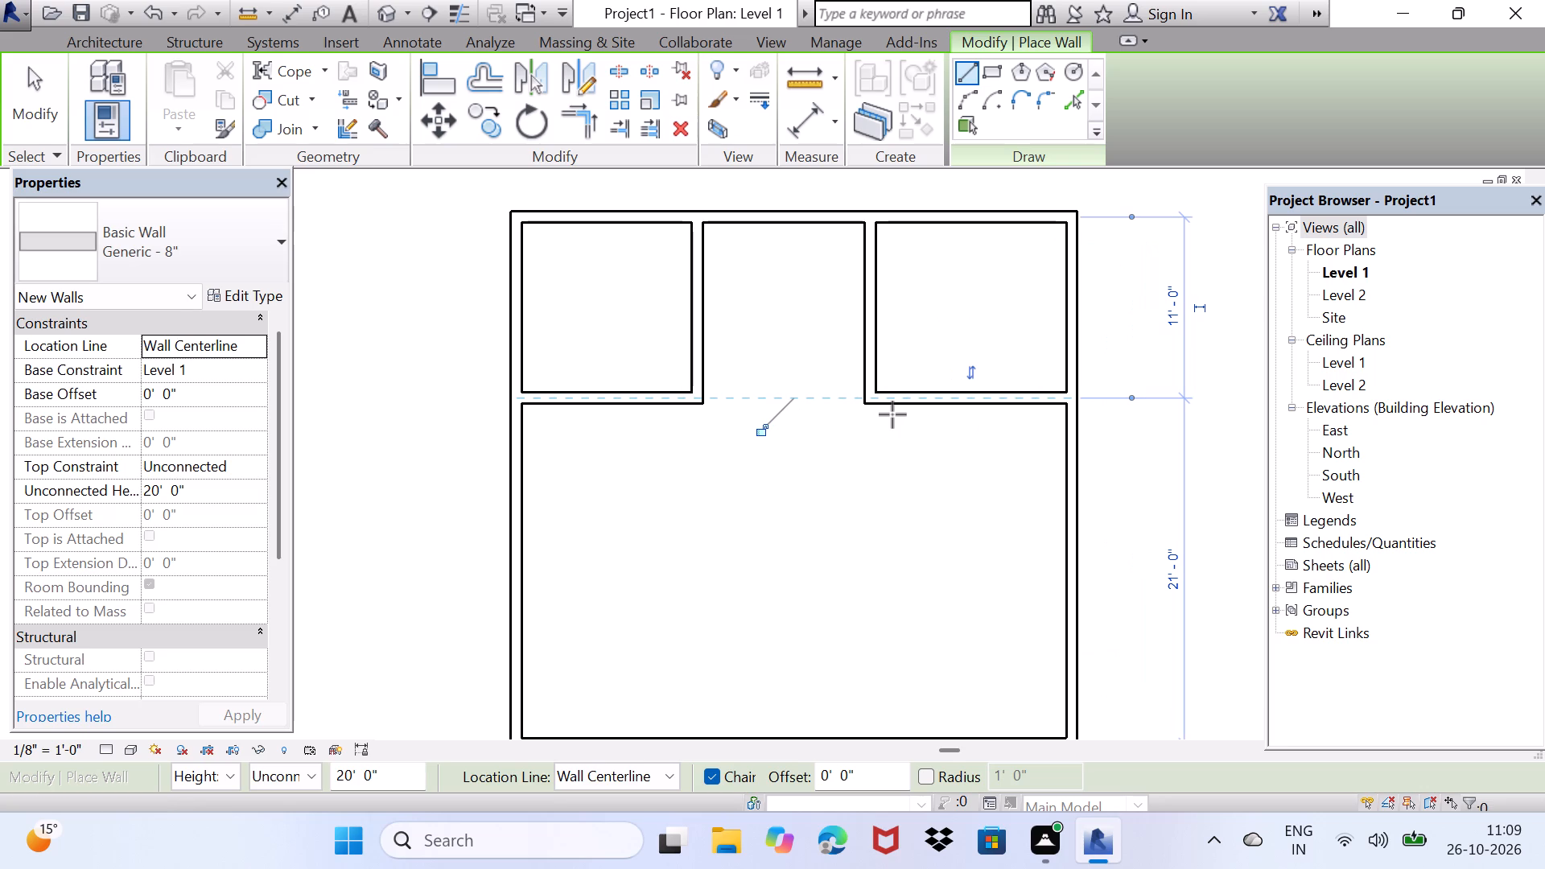
key(Escape)
key(Escape)
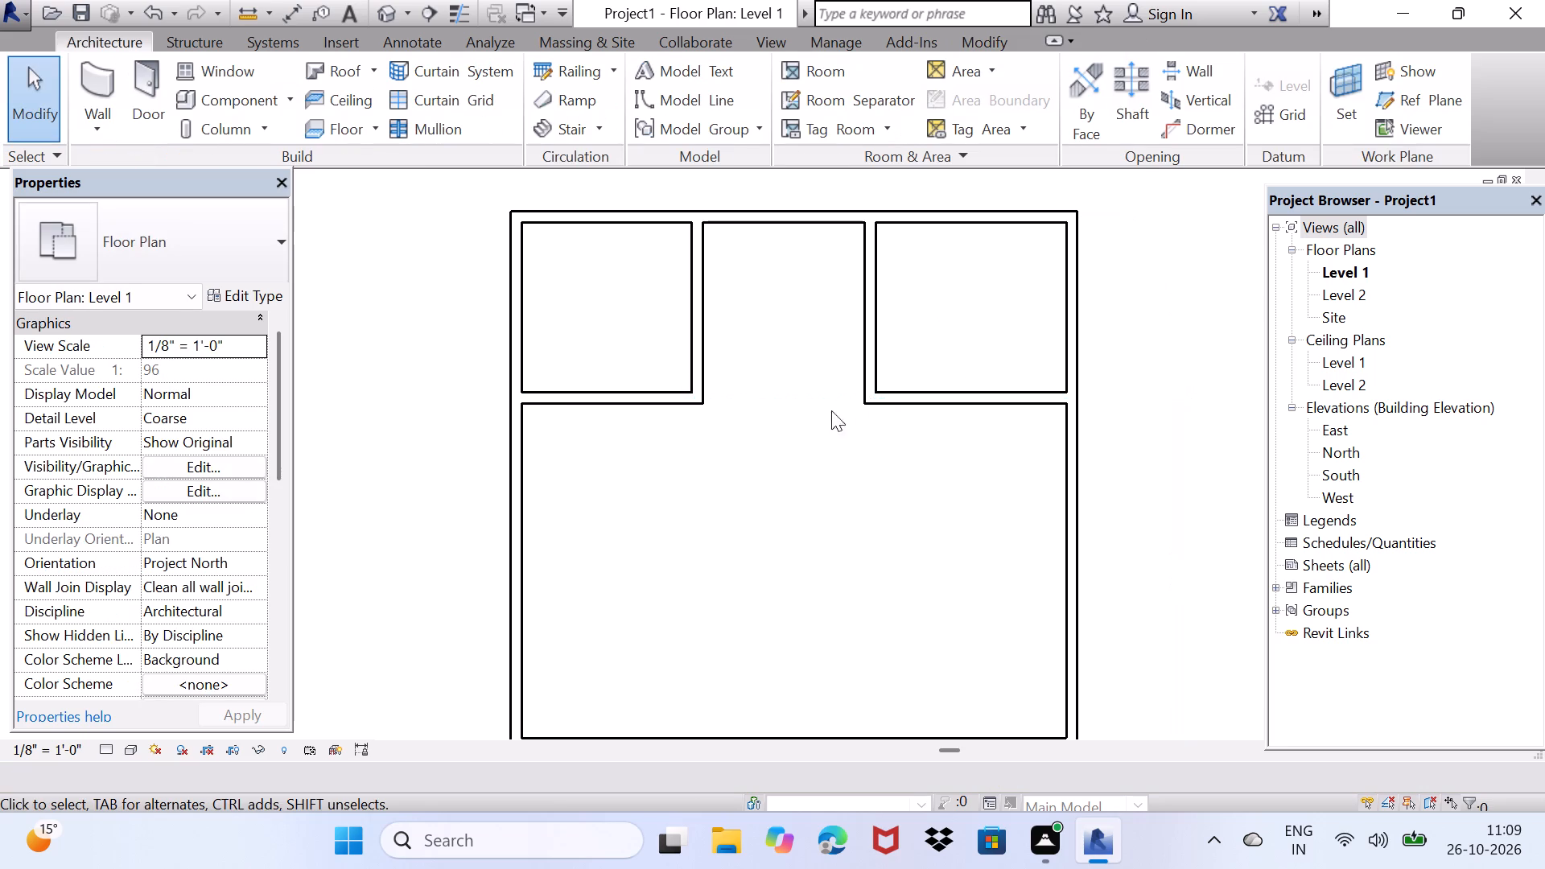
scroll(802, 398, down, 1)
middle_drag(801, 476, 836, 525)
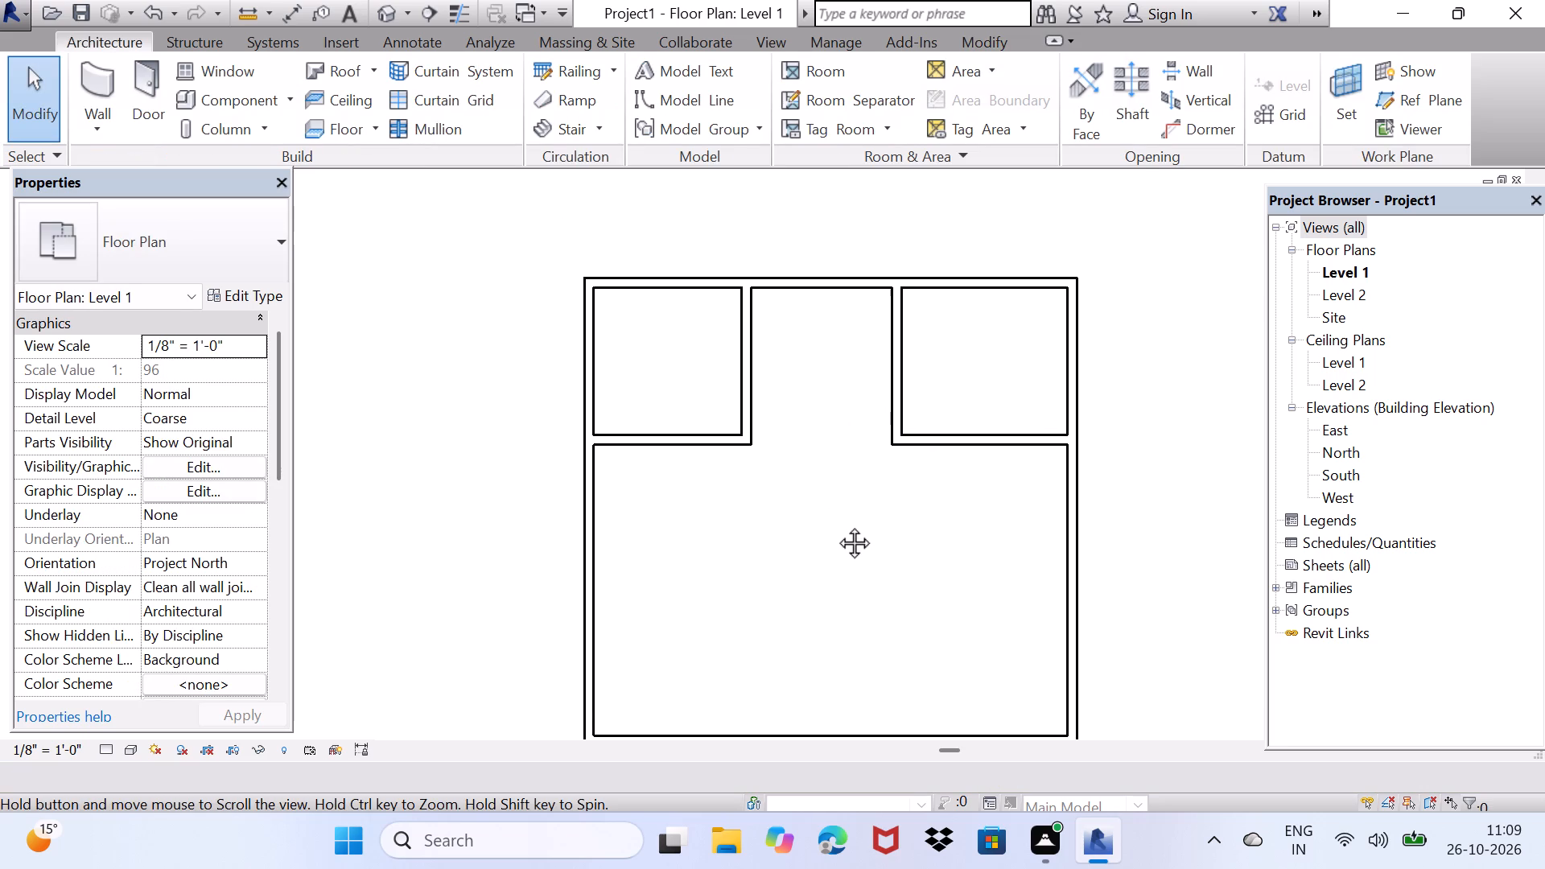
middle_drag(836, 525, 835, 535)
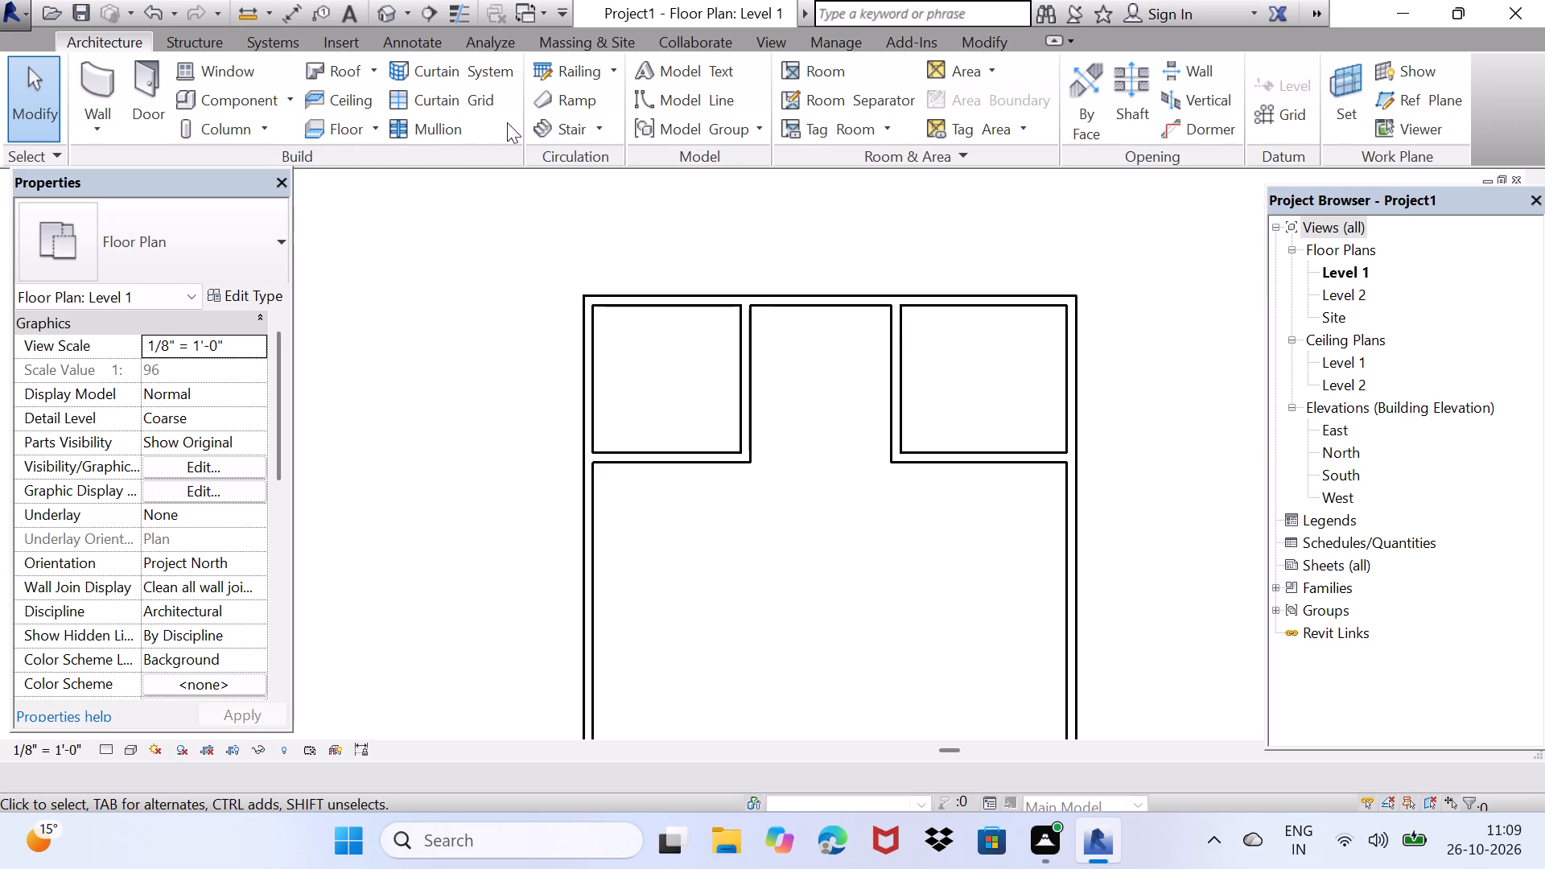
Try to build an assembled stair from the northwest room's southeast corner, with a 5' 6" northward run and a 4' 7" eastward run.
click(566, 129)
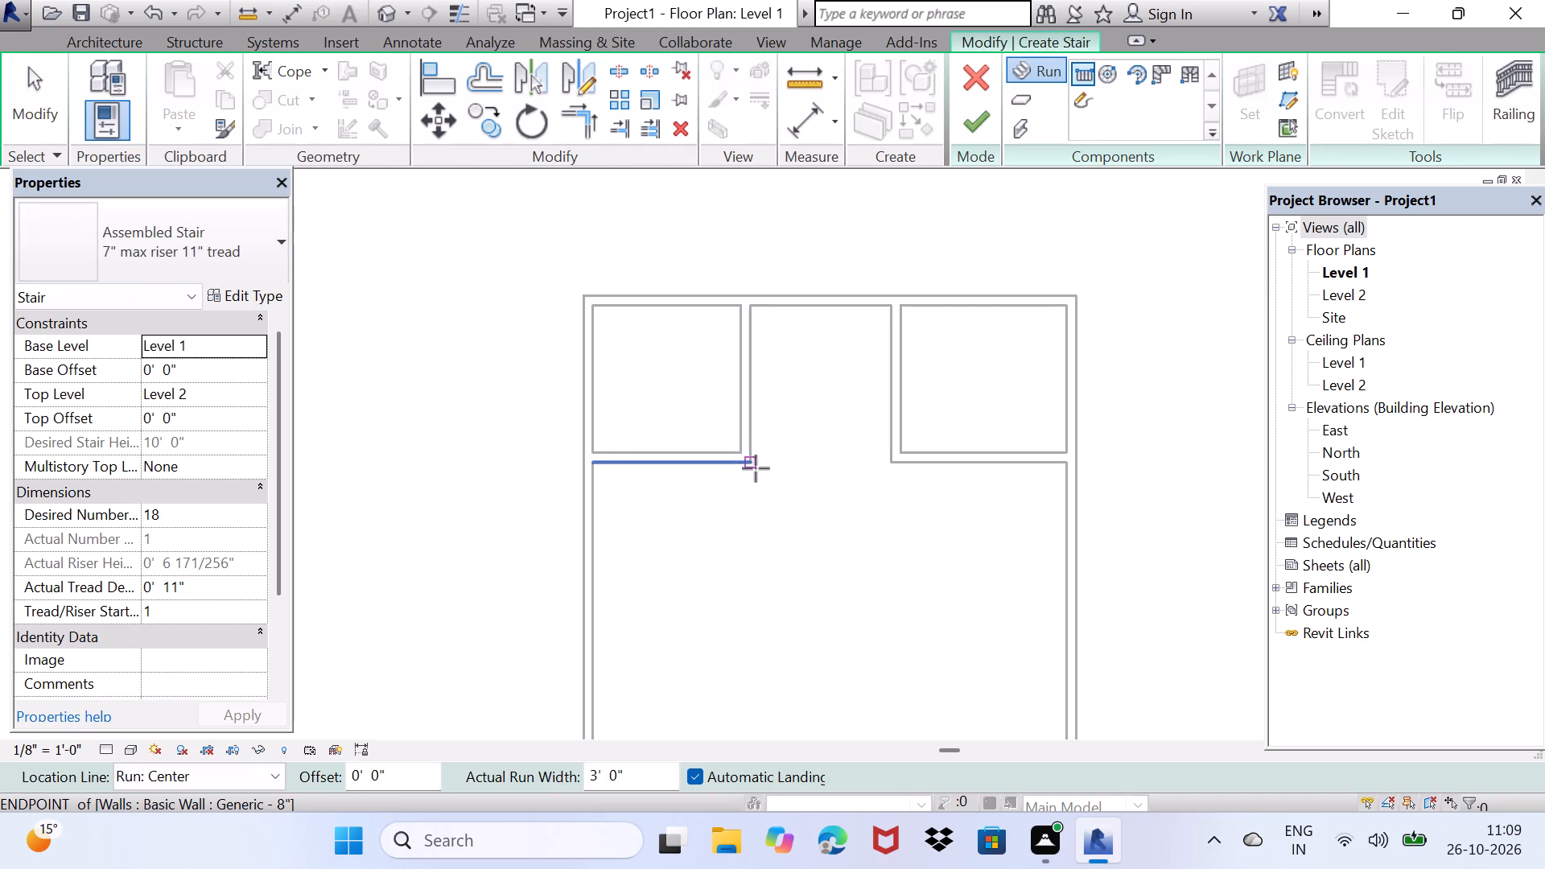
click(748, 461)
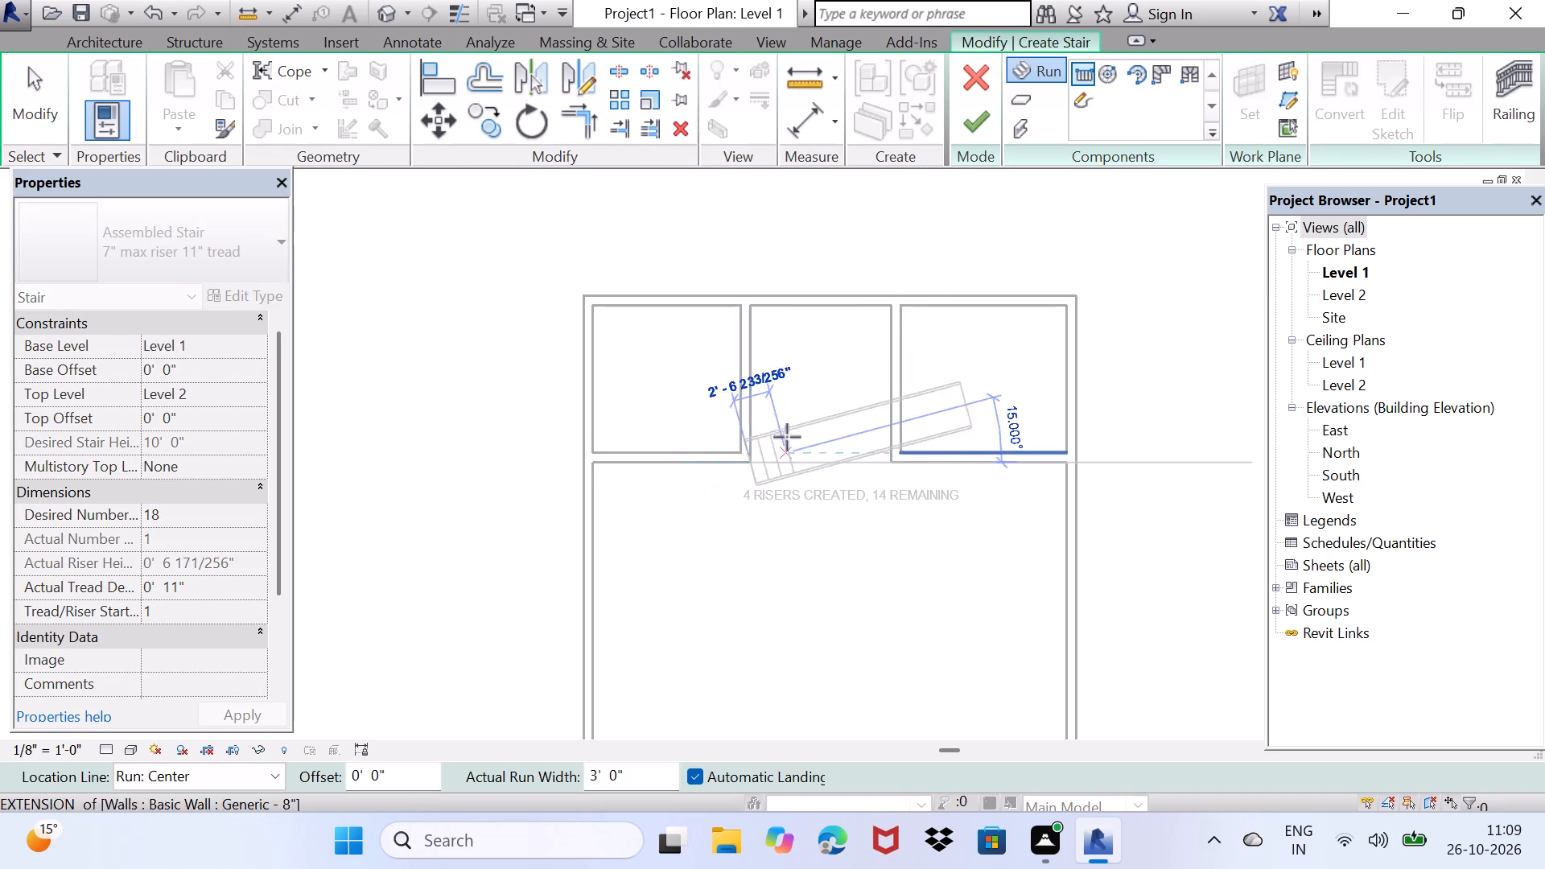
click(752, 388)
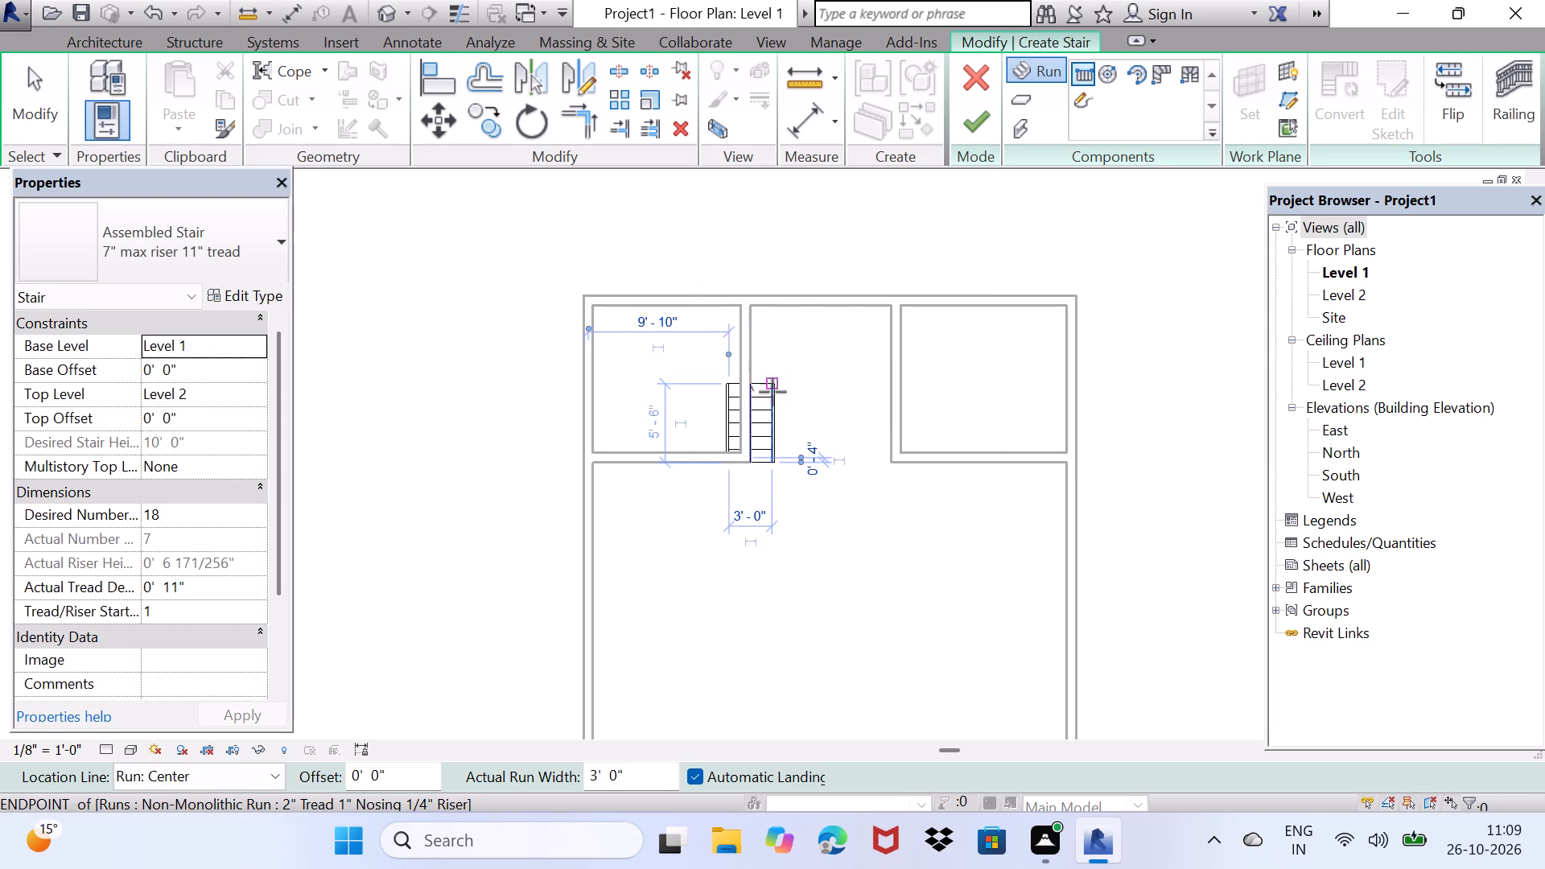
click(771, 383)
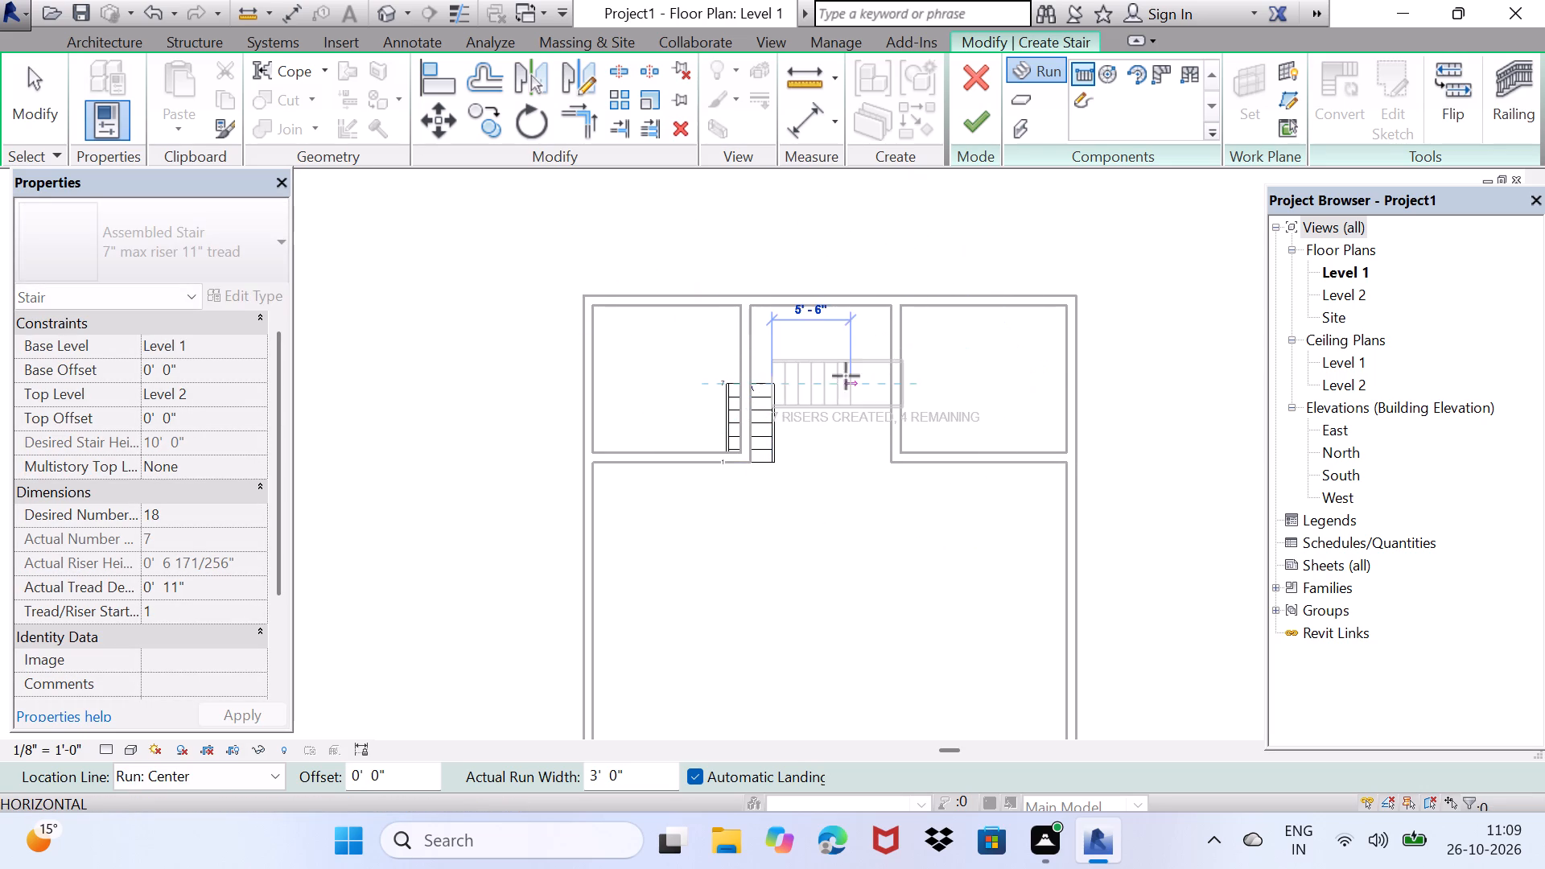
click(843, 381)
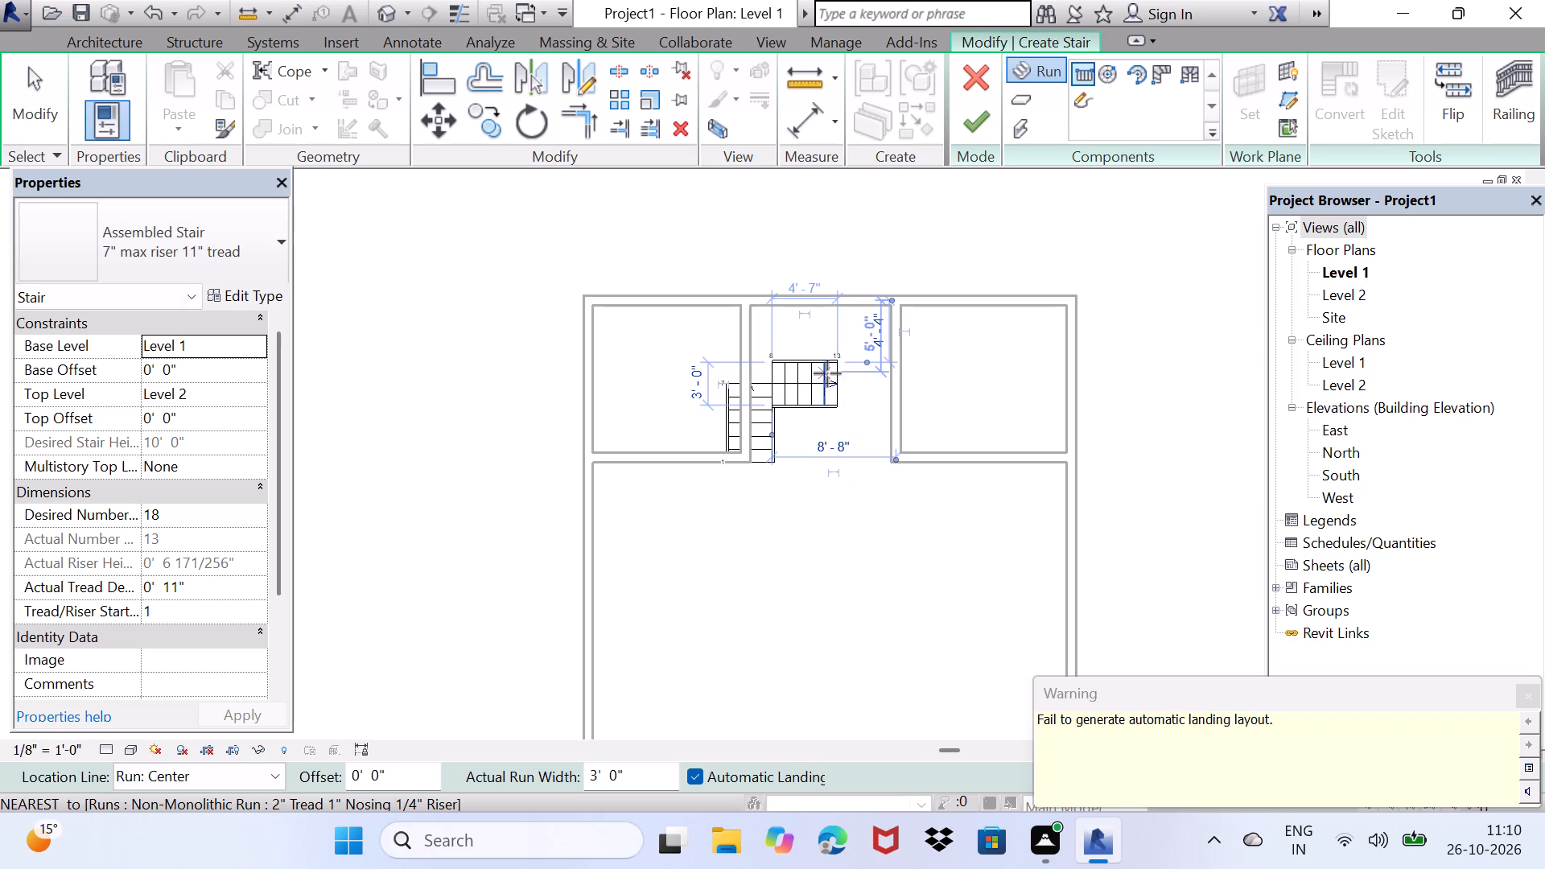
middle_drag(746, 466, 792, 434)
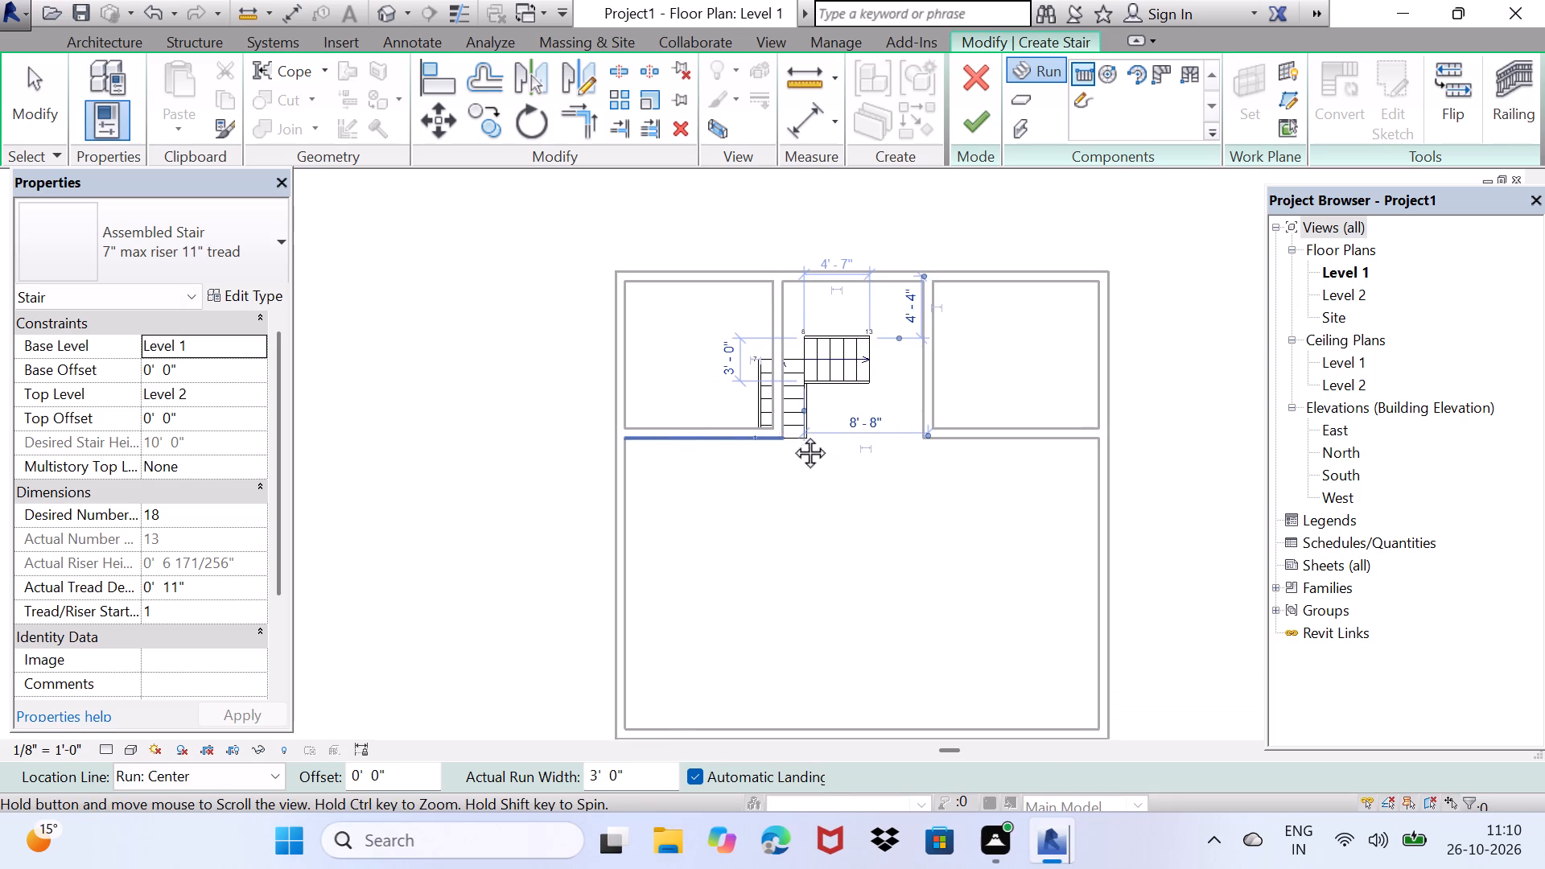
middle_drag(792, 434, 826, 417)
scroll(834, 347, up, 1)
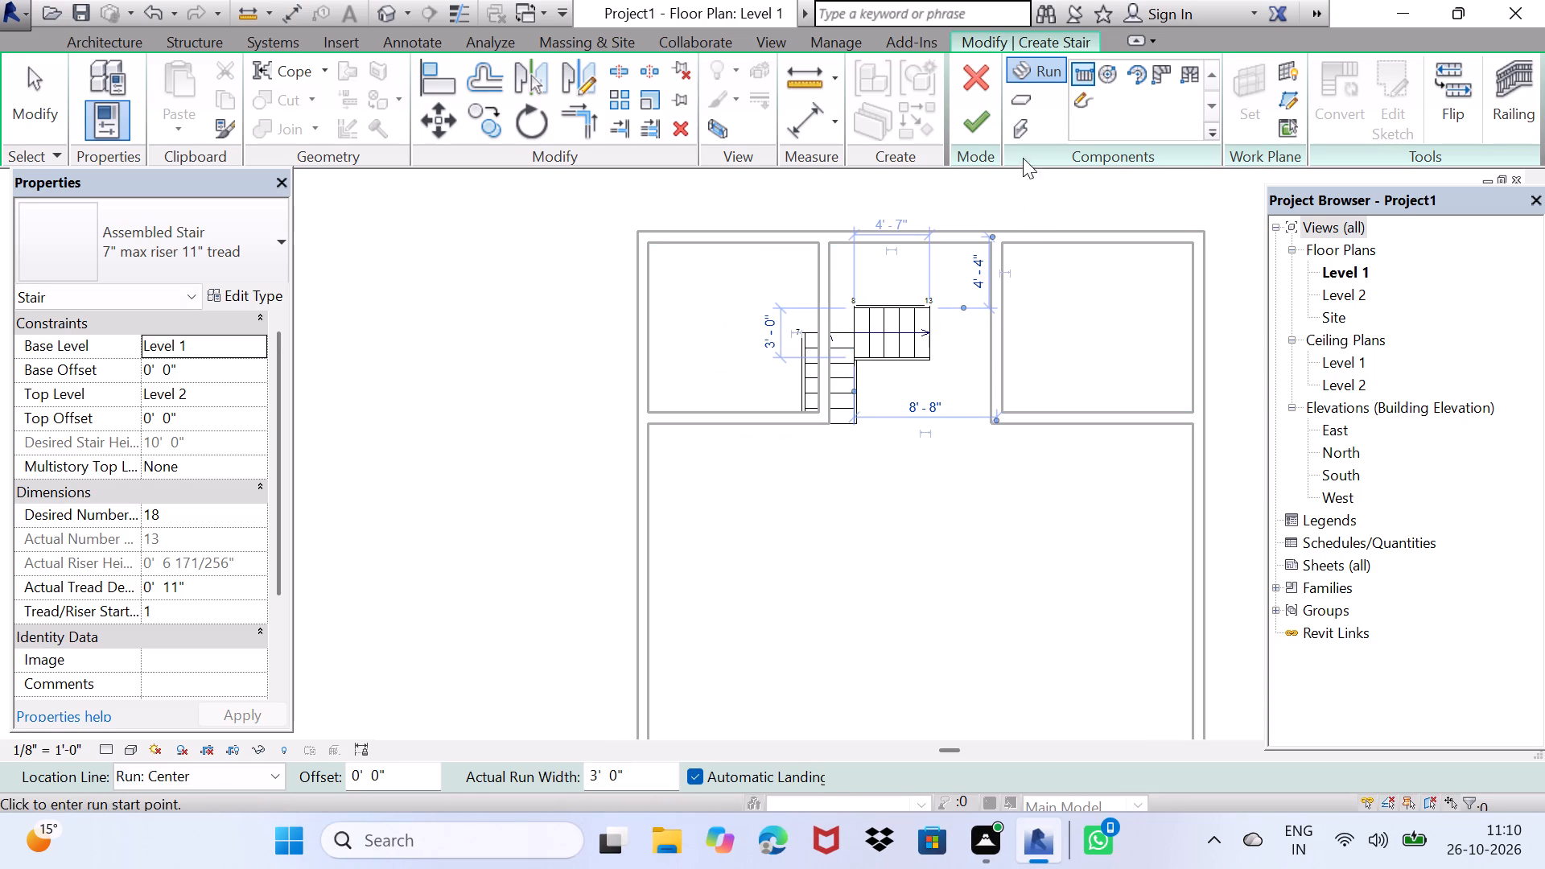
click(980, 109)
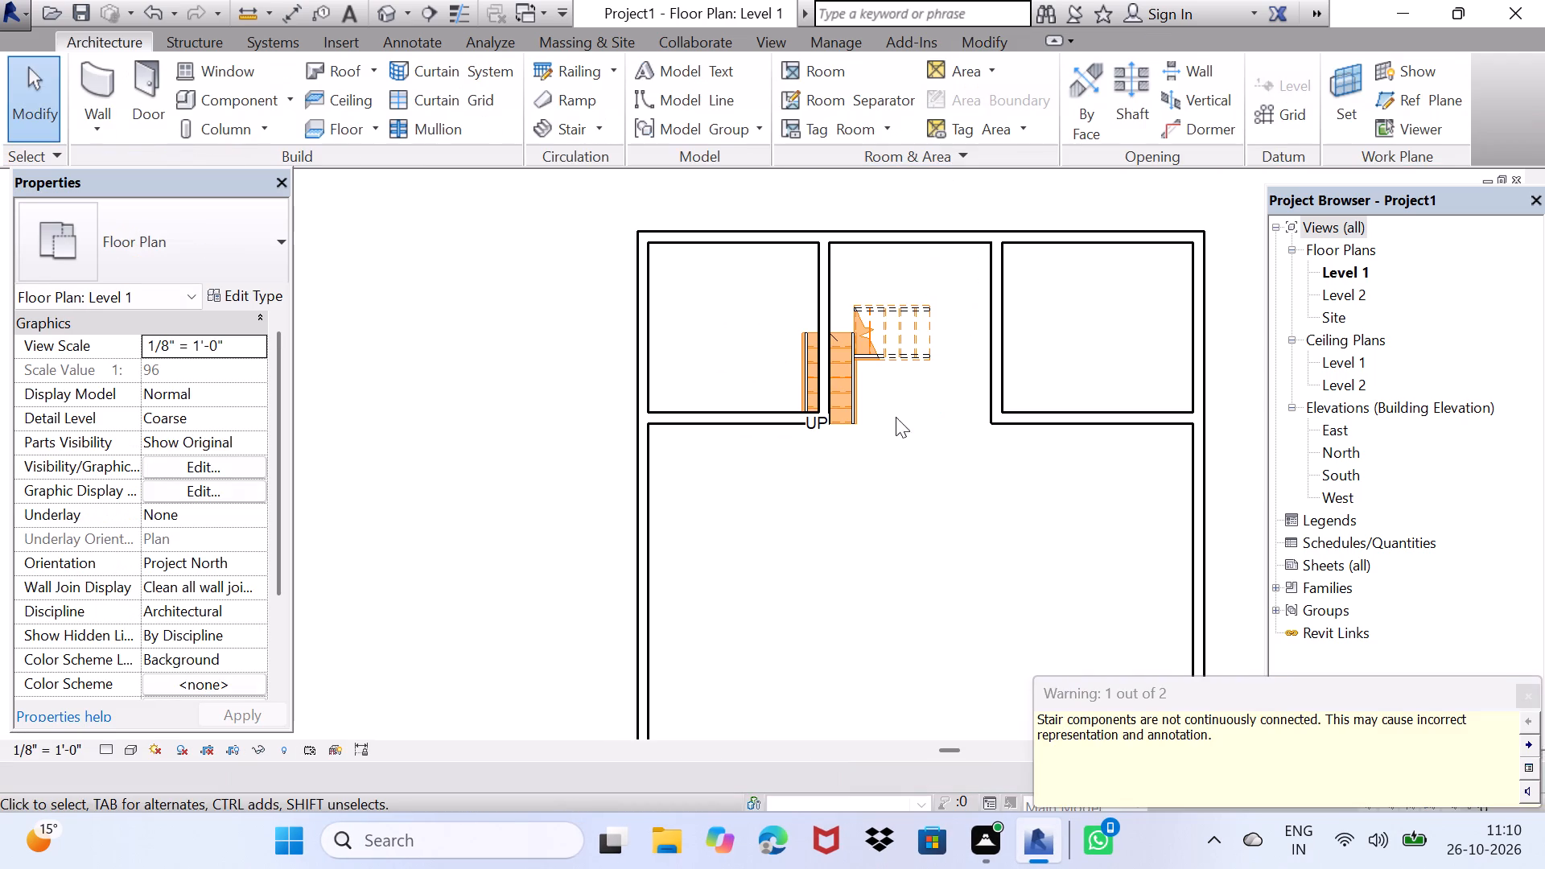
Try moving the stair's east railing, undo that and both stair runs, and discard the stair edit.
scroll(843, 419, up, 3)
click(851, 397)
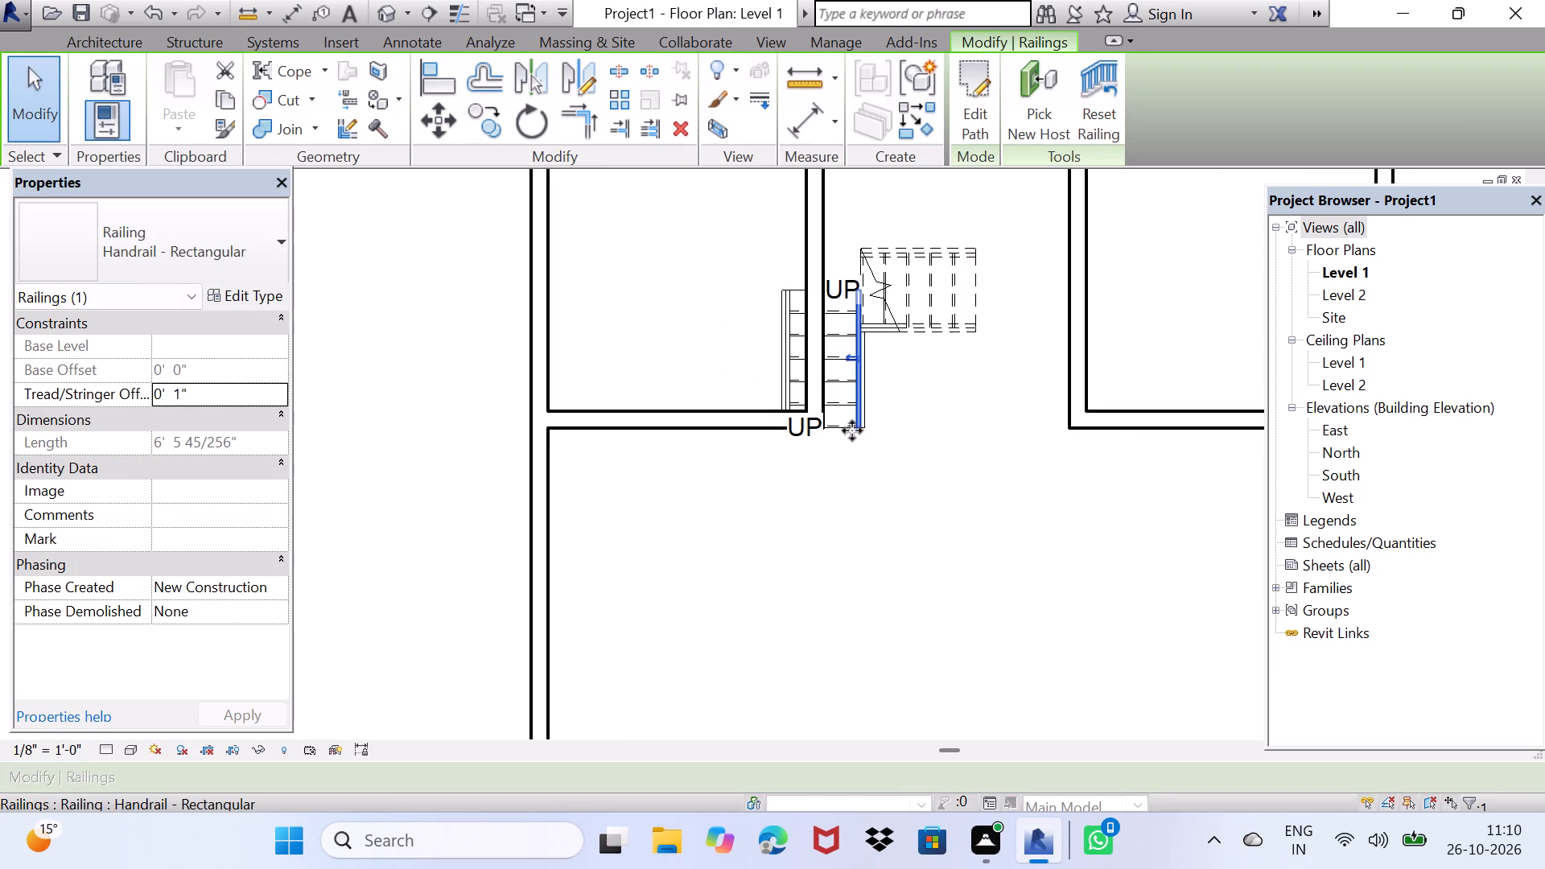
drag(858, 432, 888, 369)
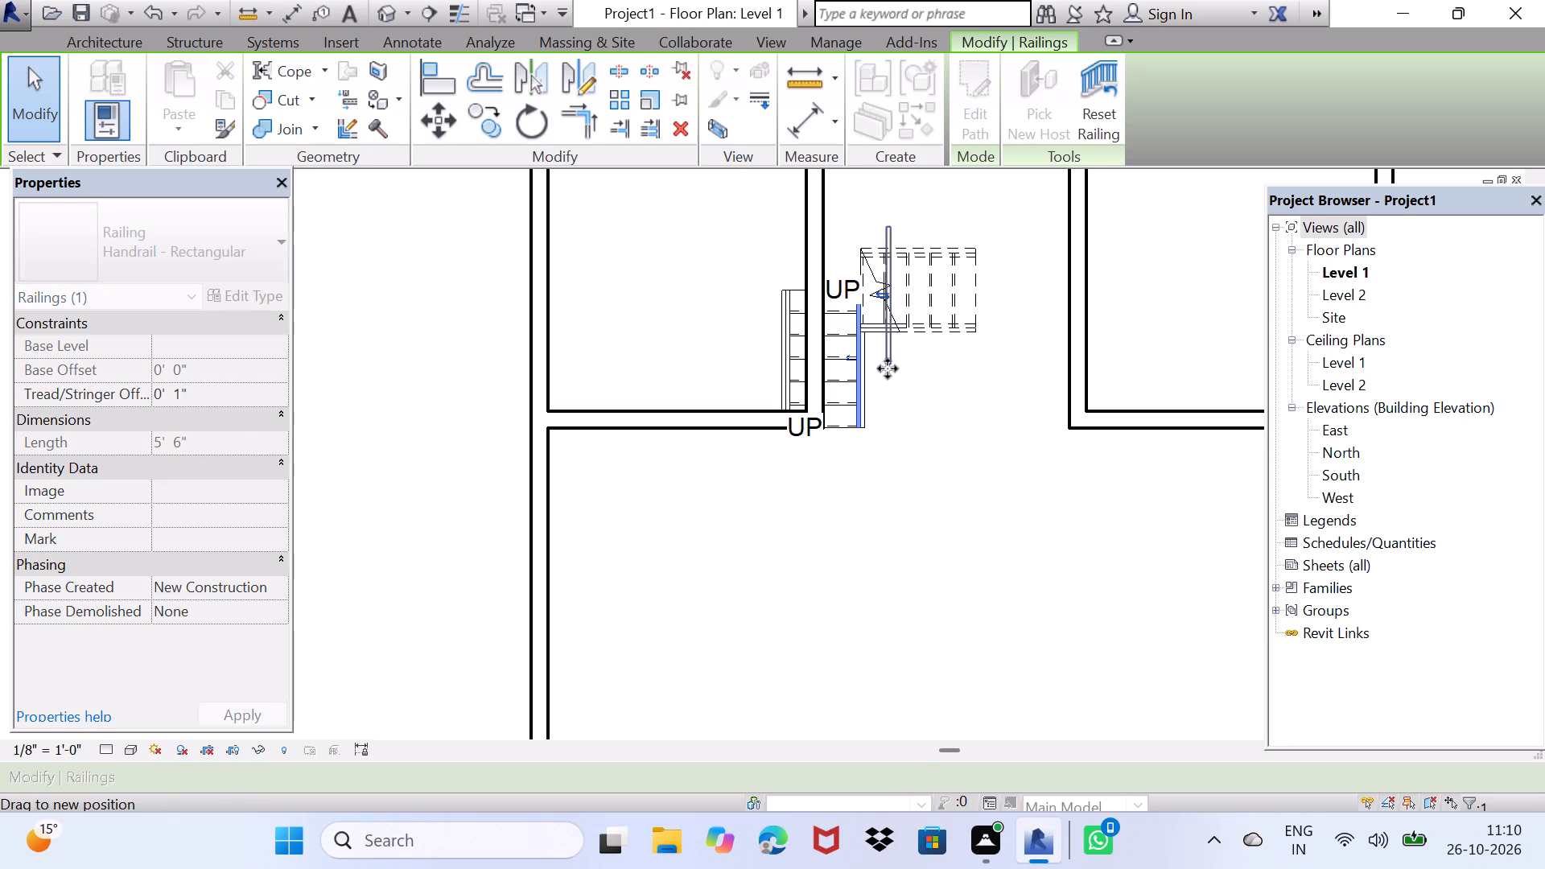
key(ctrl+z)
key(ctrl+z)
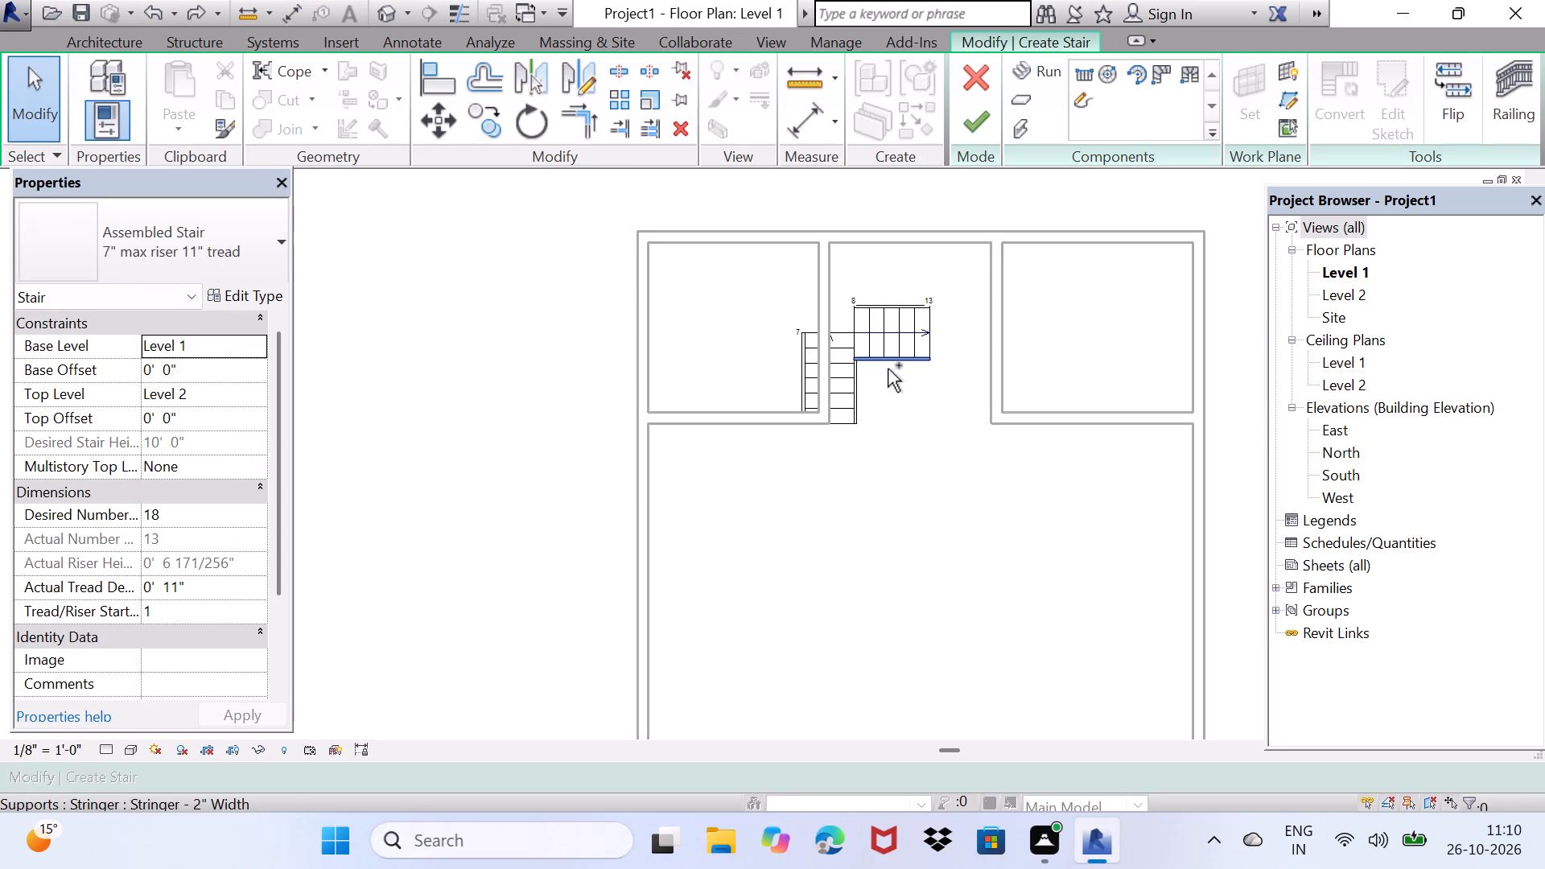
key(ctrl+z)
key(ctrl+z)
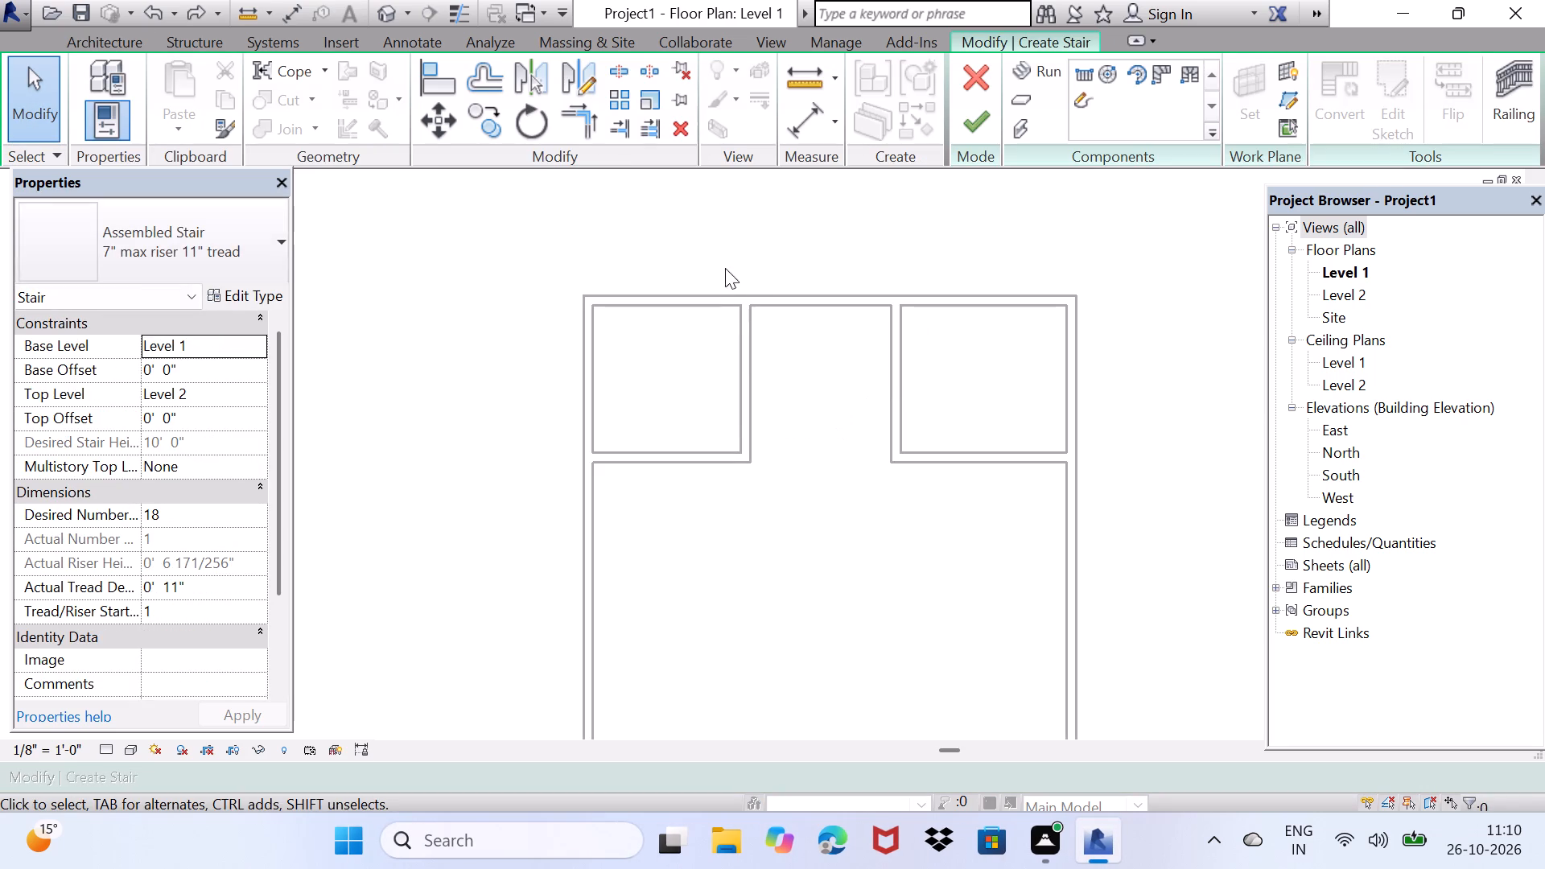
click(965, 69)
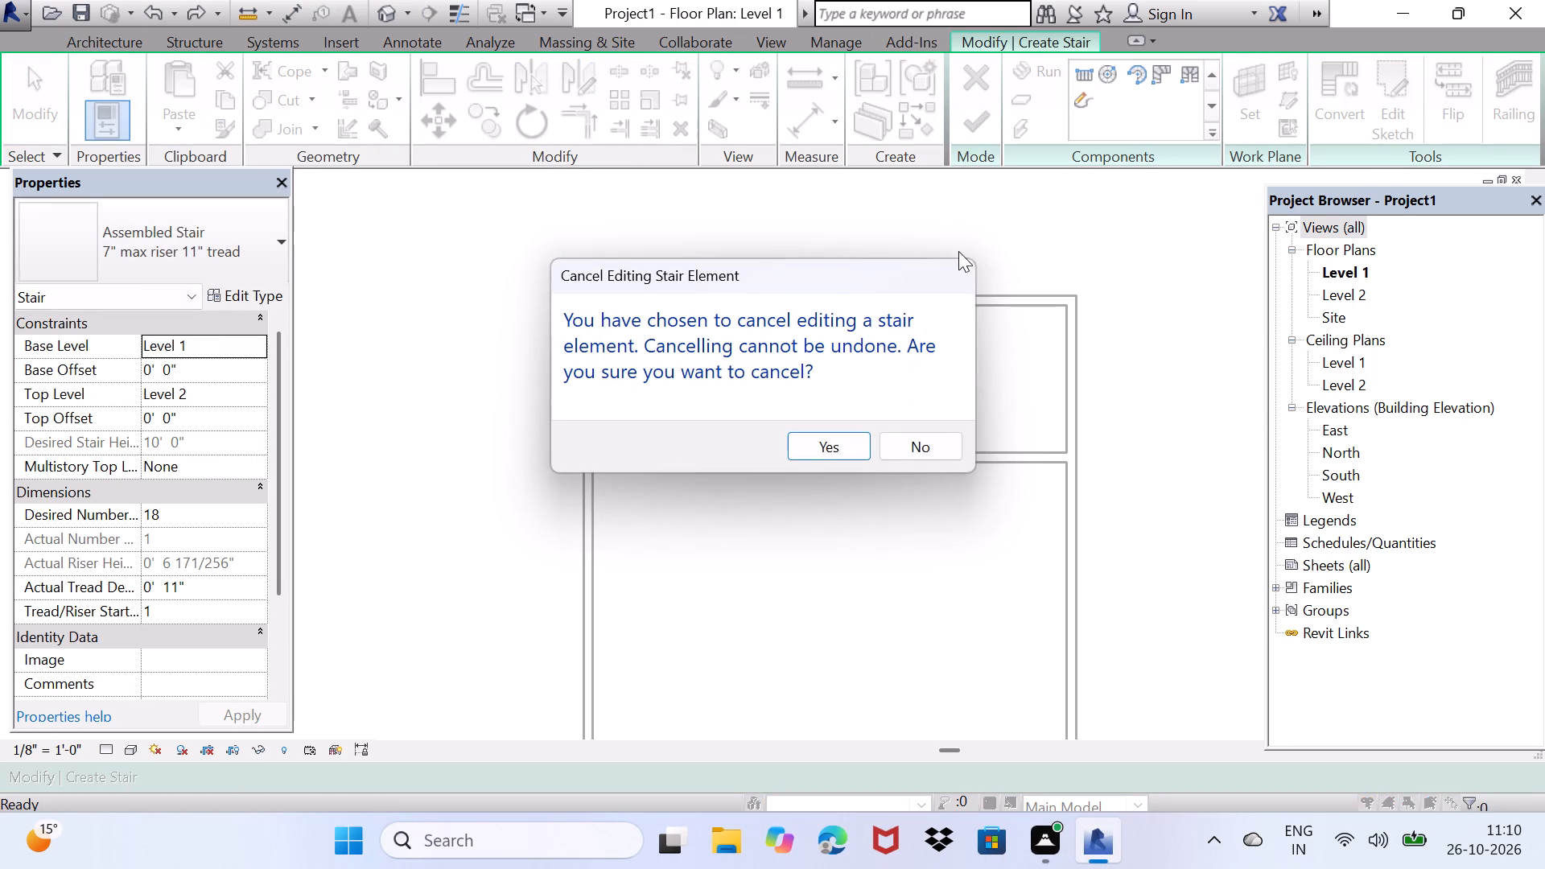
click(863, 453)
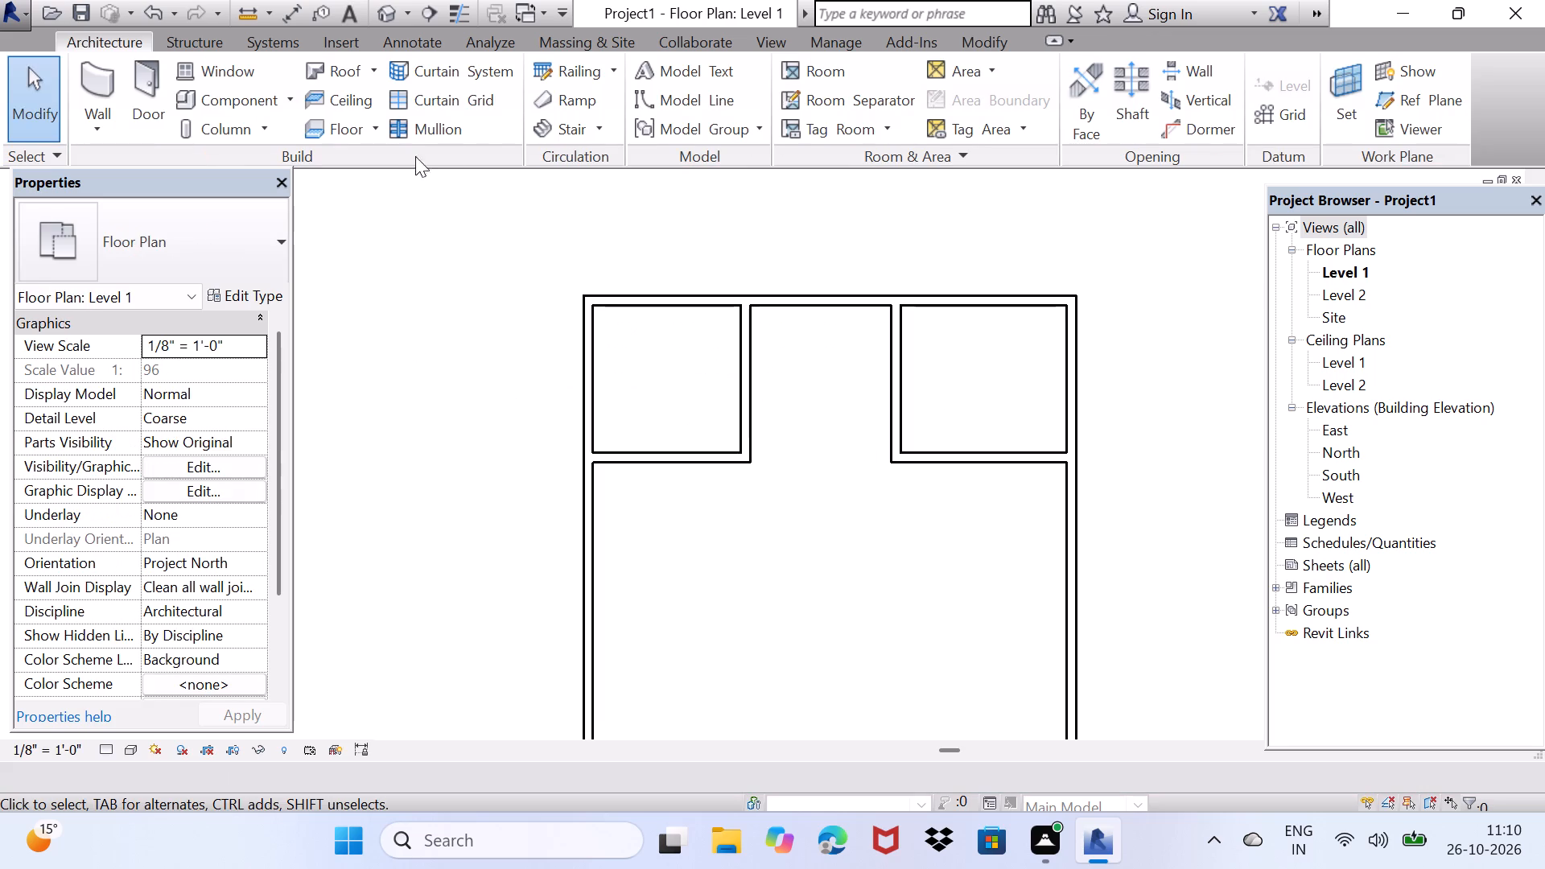
Sketch a U-shaped stair between the two north rooms, with a 10' 1" northward run and a 4' 7" southward return run, and finish it.
click(604, 128)
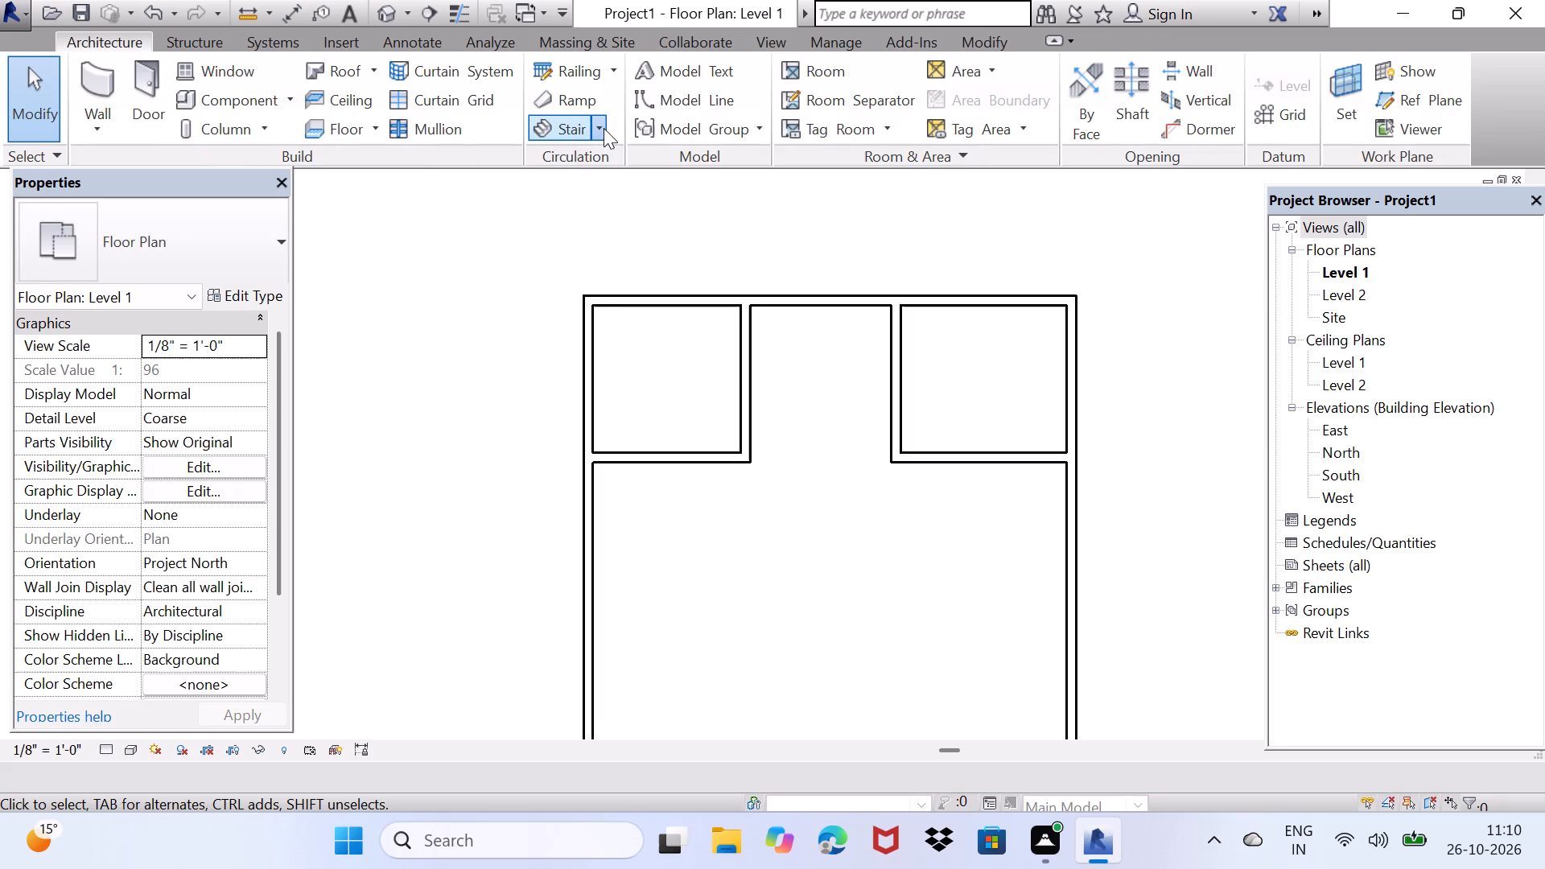
click(599, 212)
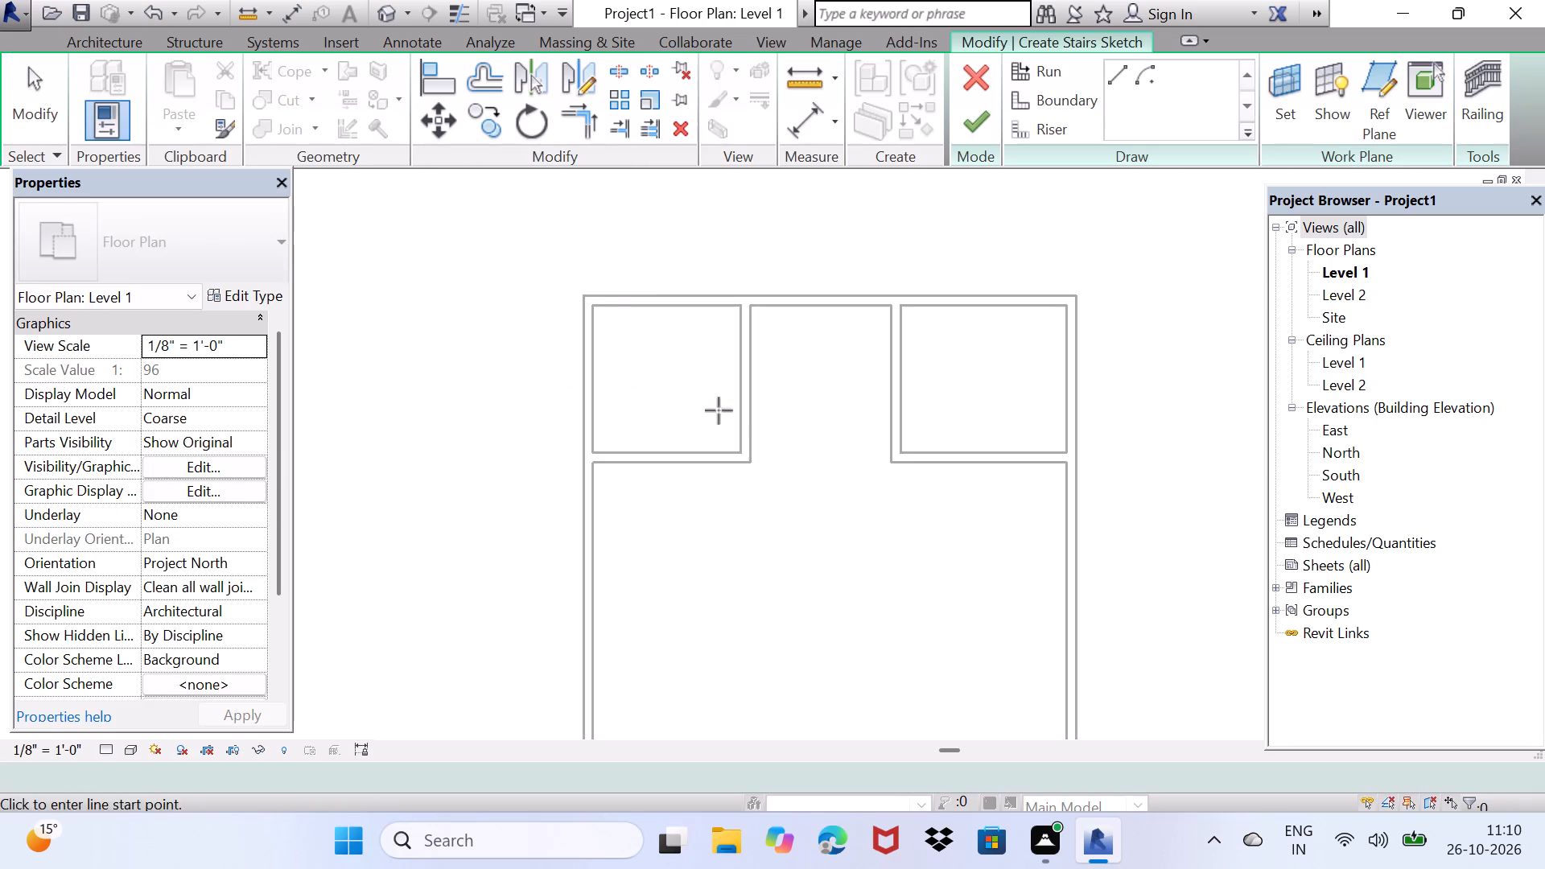
click(752, 463)
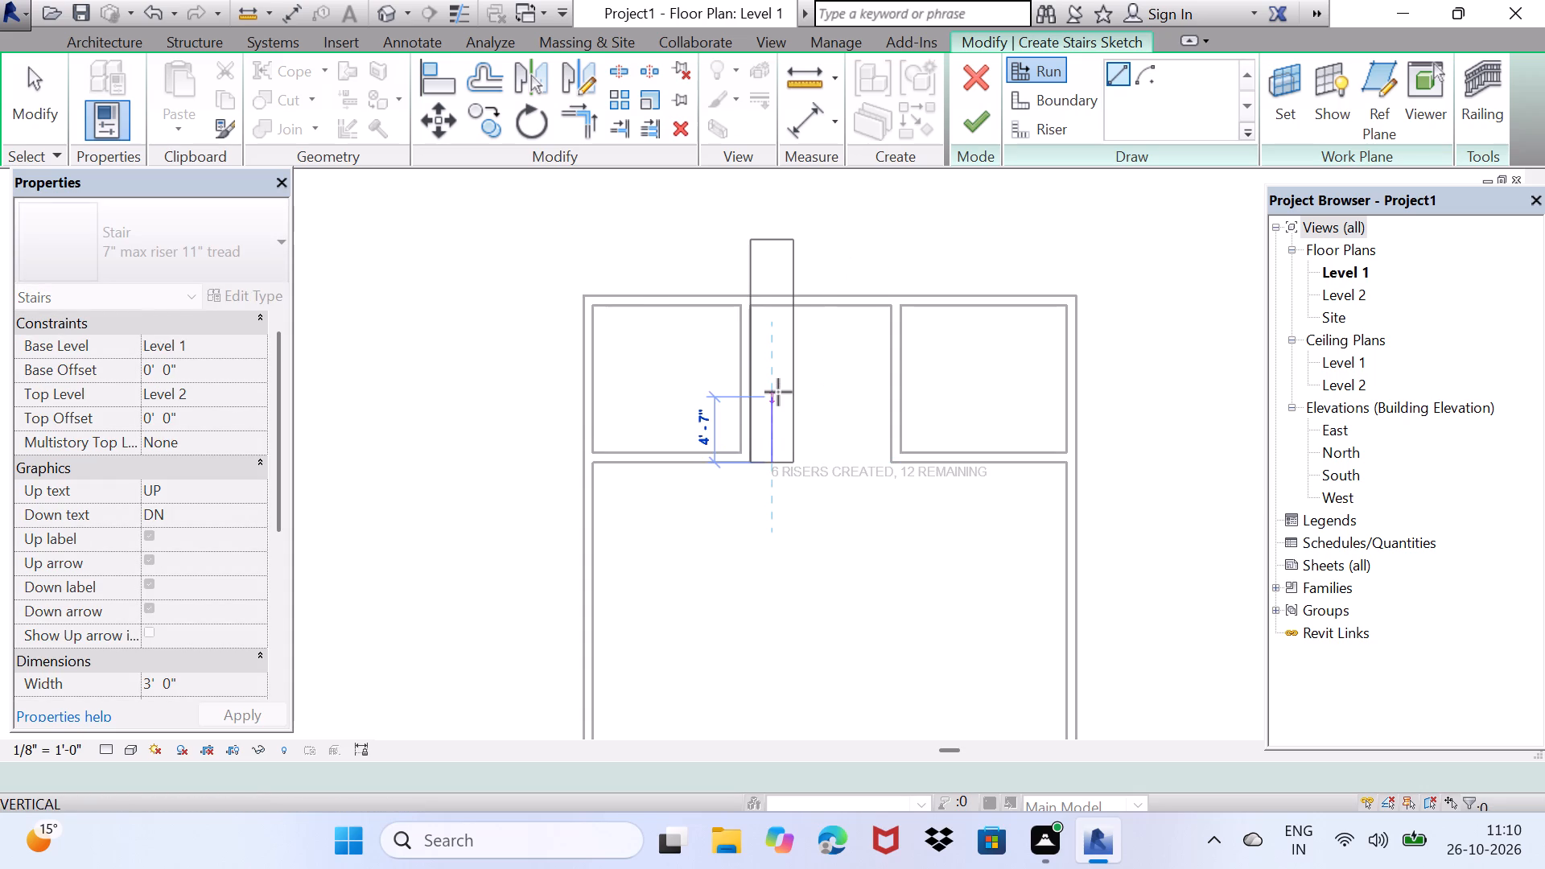
click(768, 323)
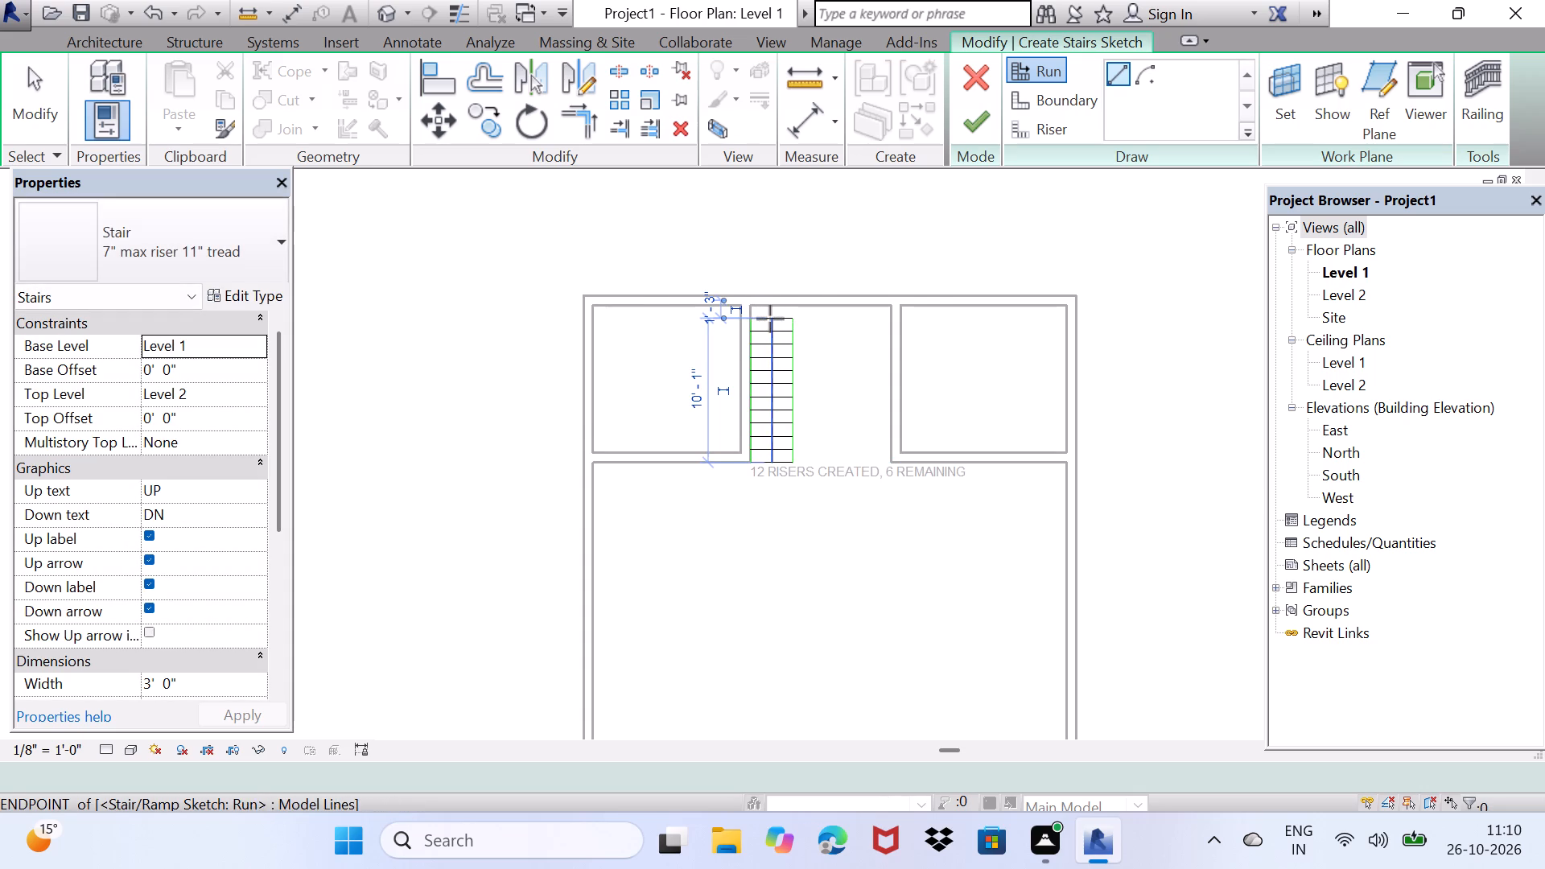
click(770, 319)
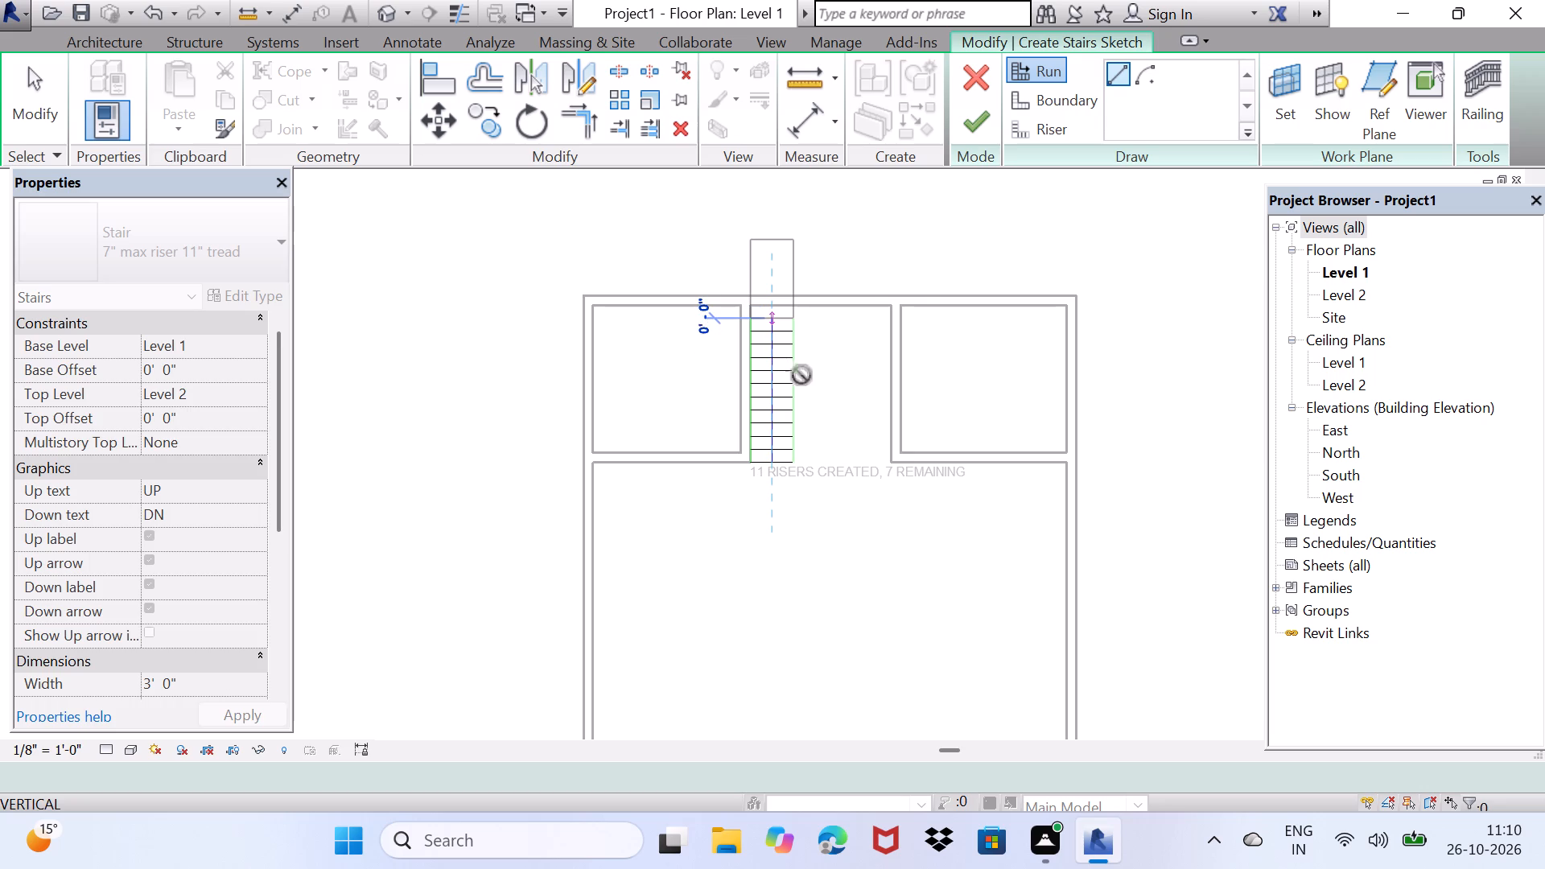
click(835, 344)
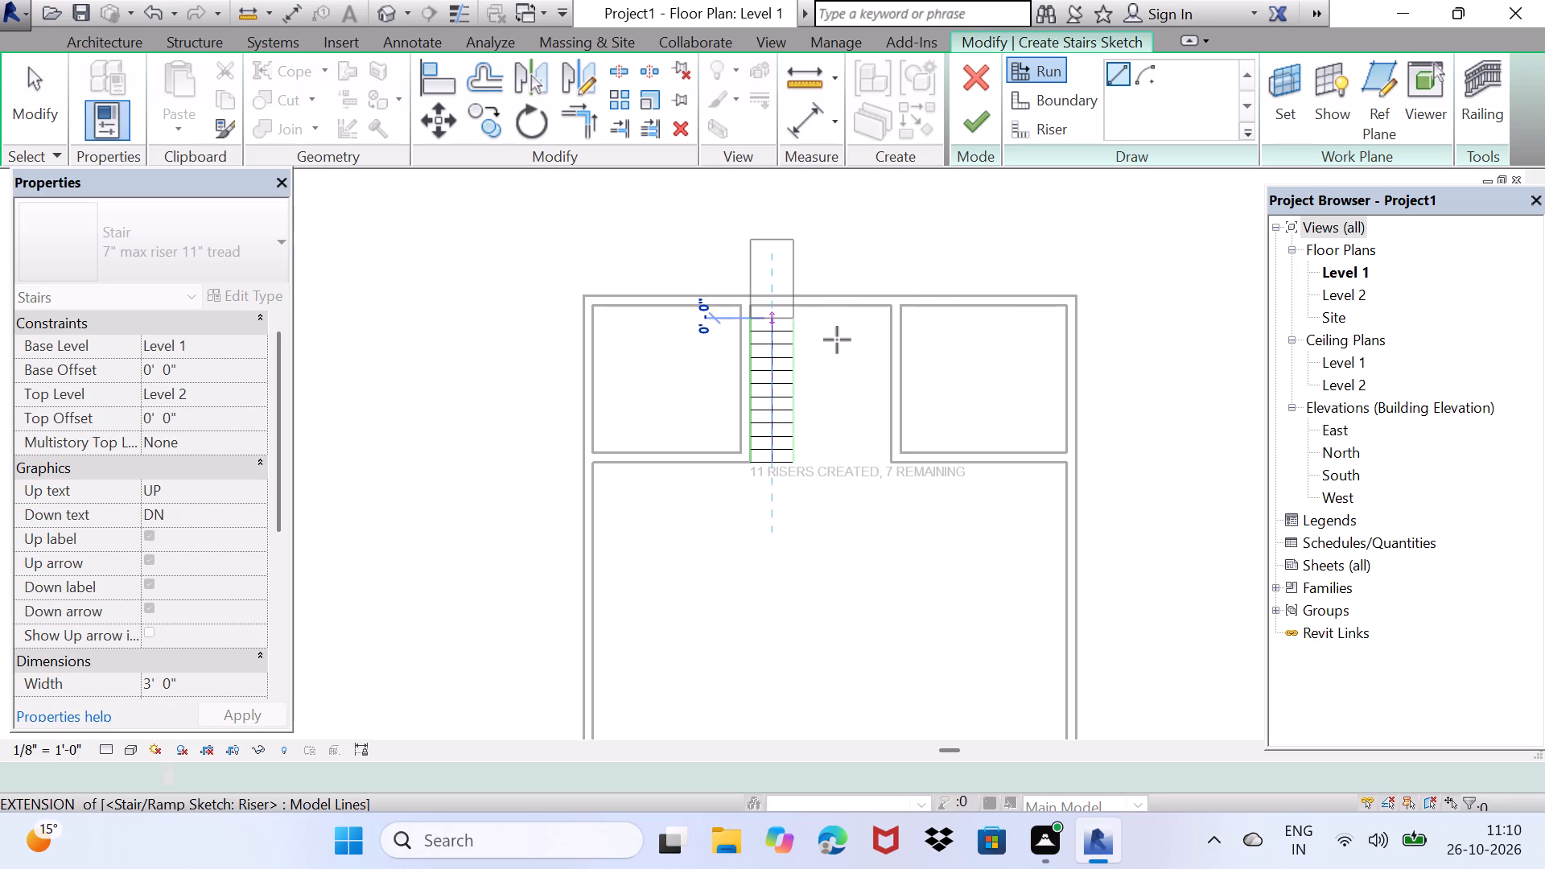
click(849, 340)
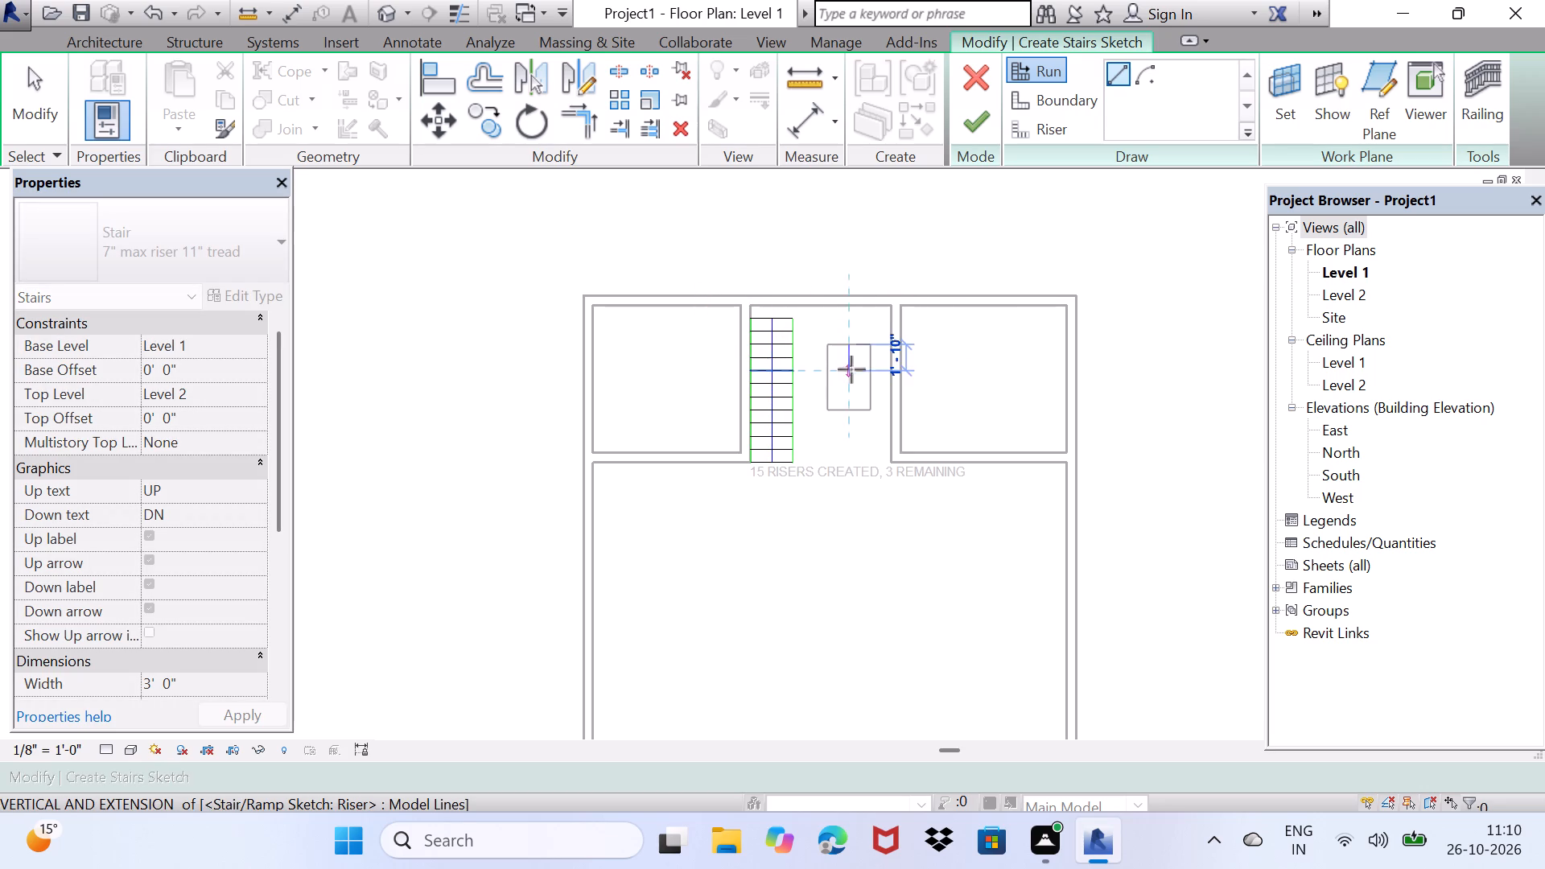
click(856, 448)
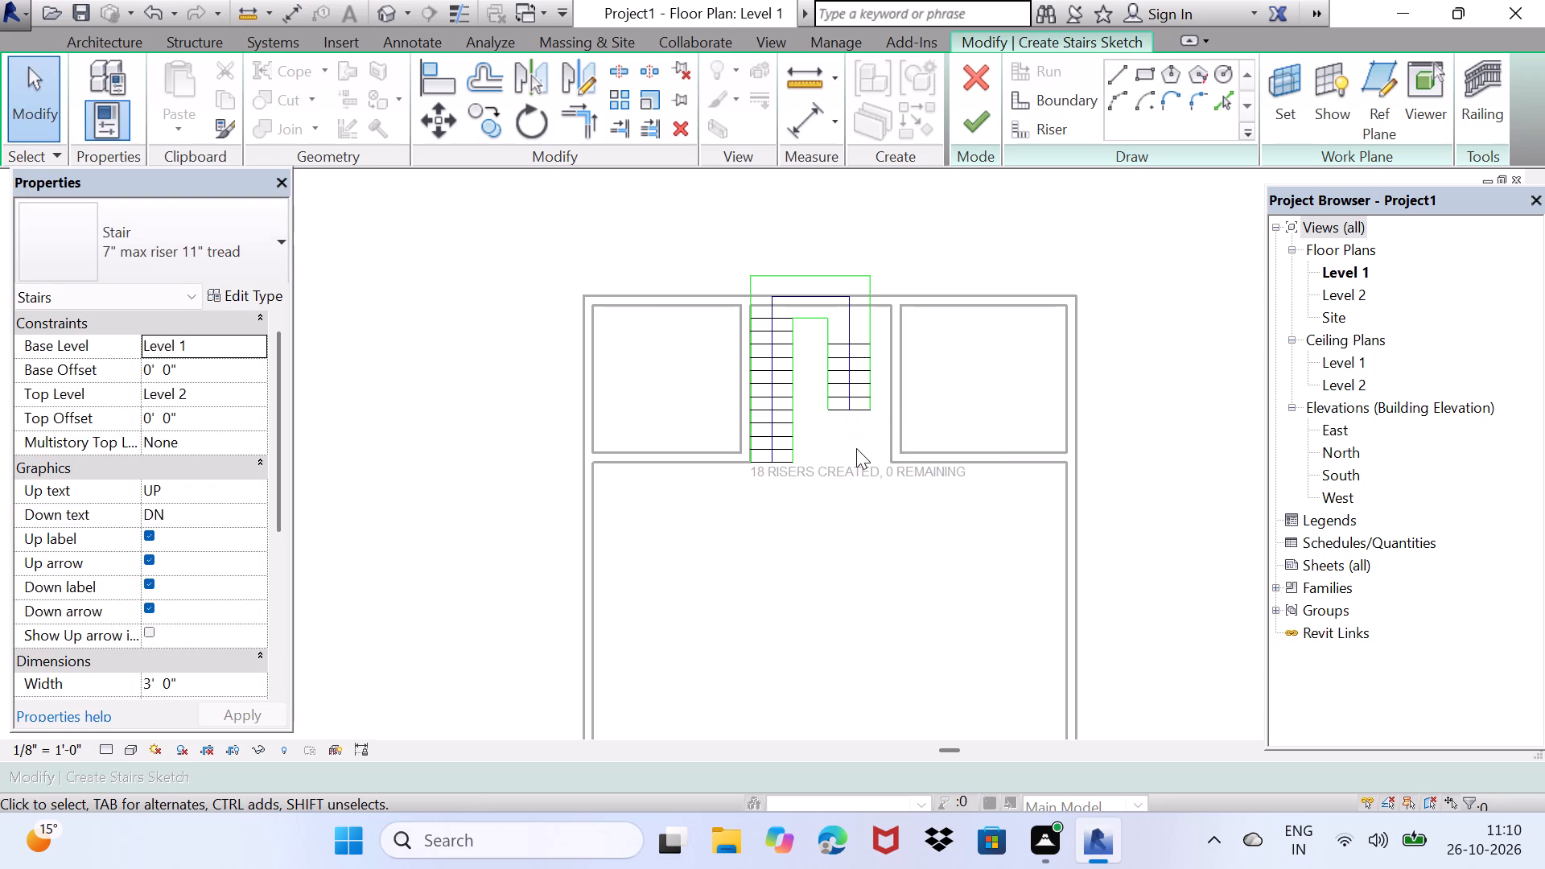
key(space)
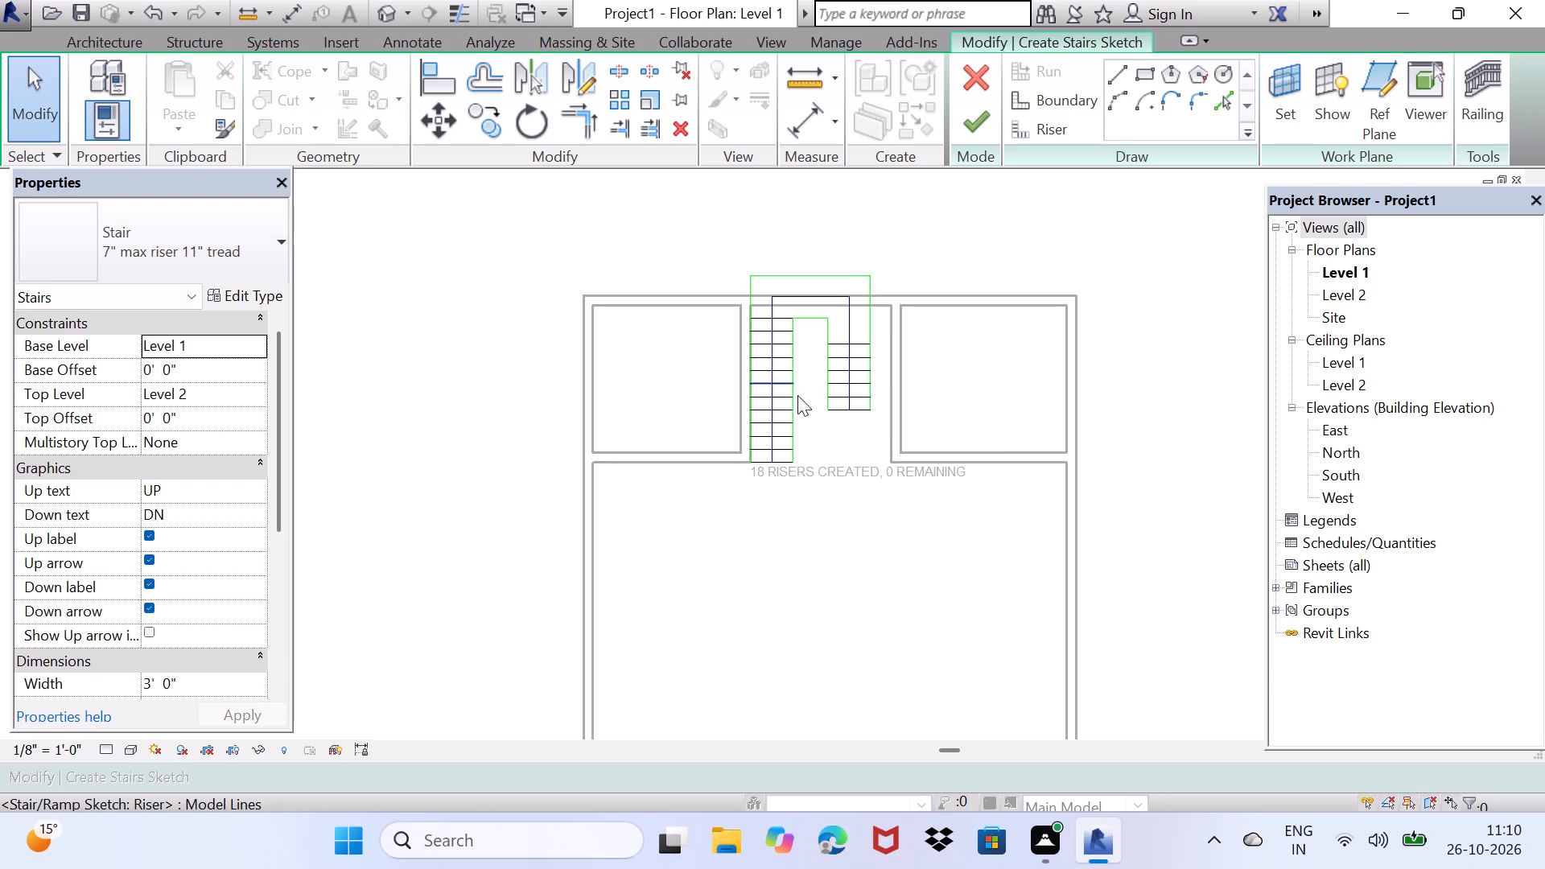
scroll(787, 426, up, 3)
click(799, 461)
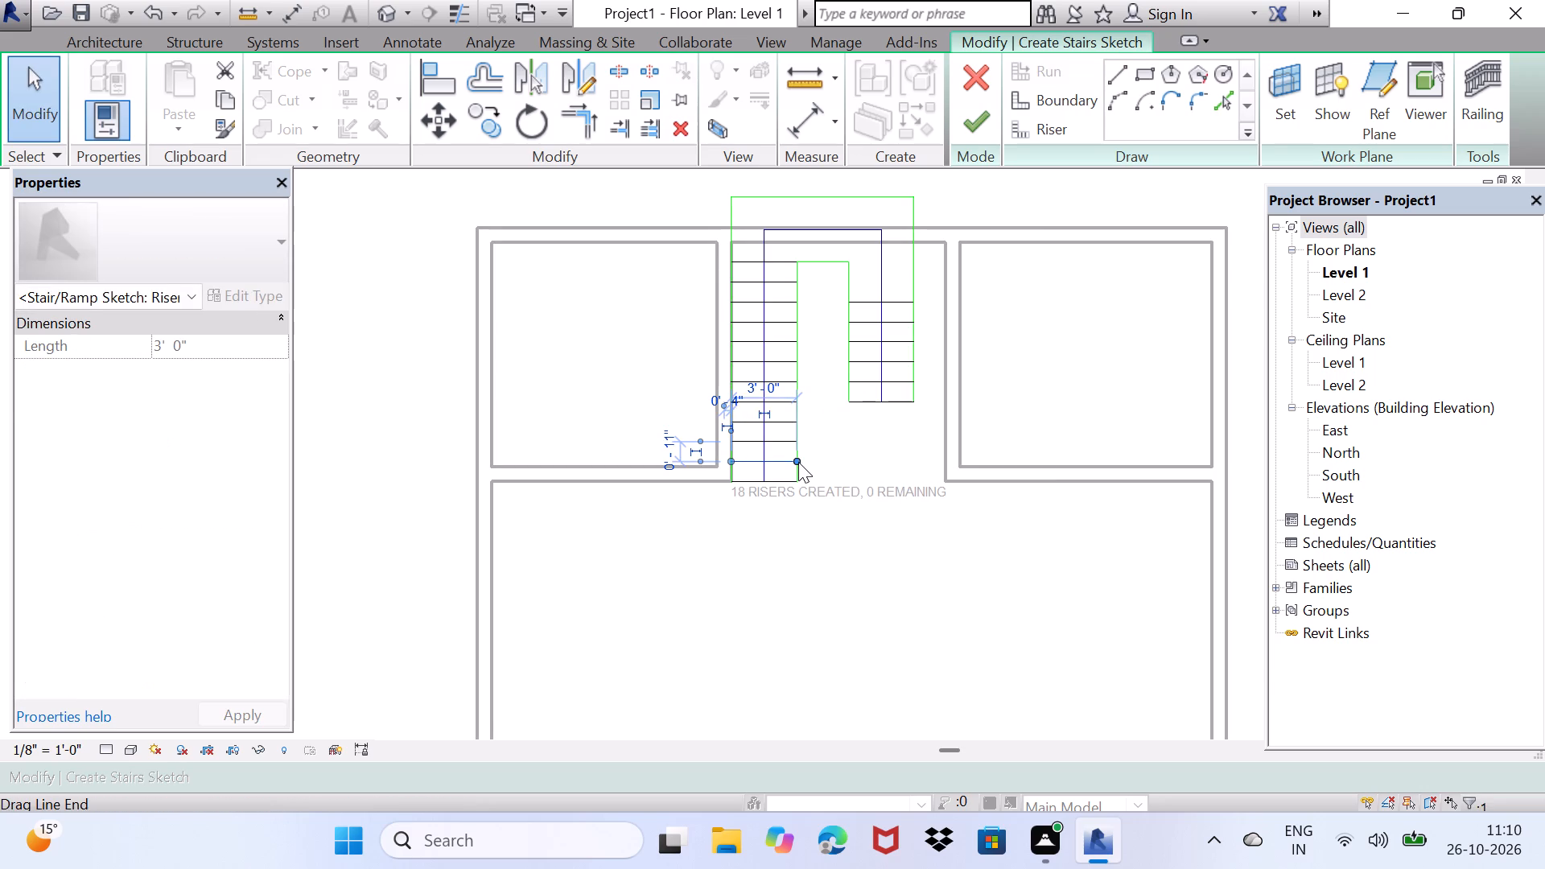
drag(826, 498, 869, 426)
click(981, 122)
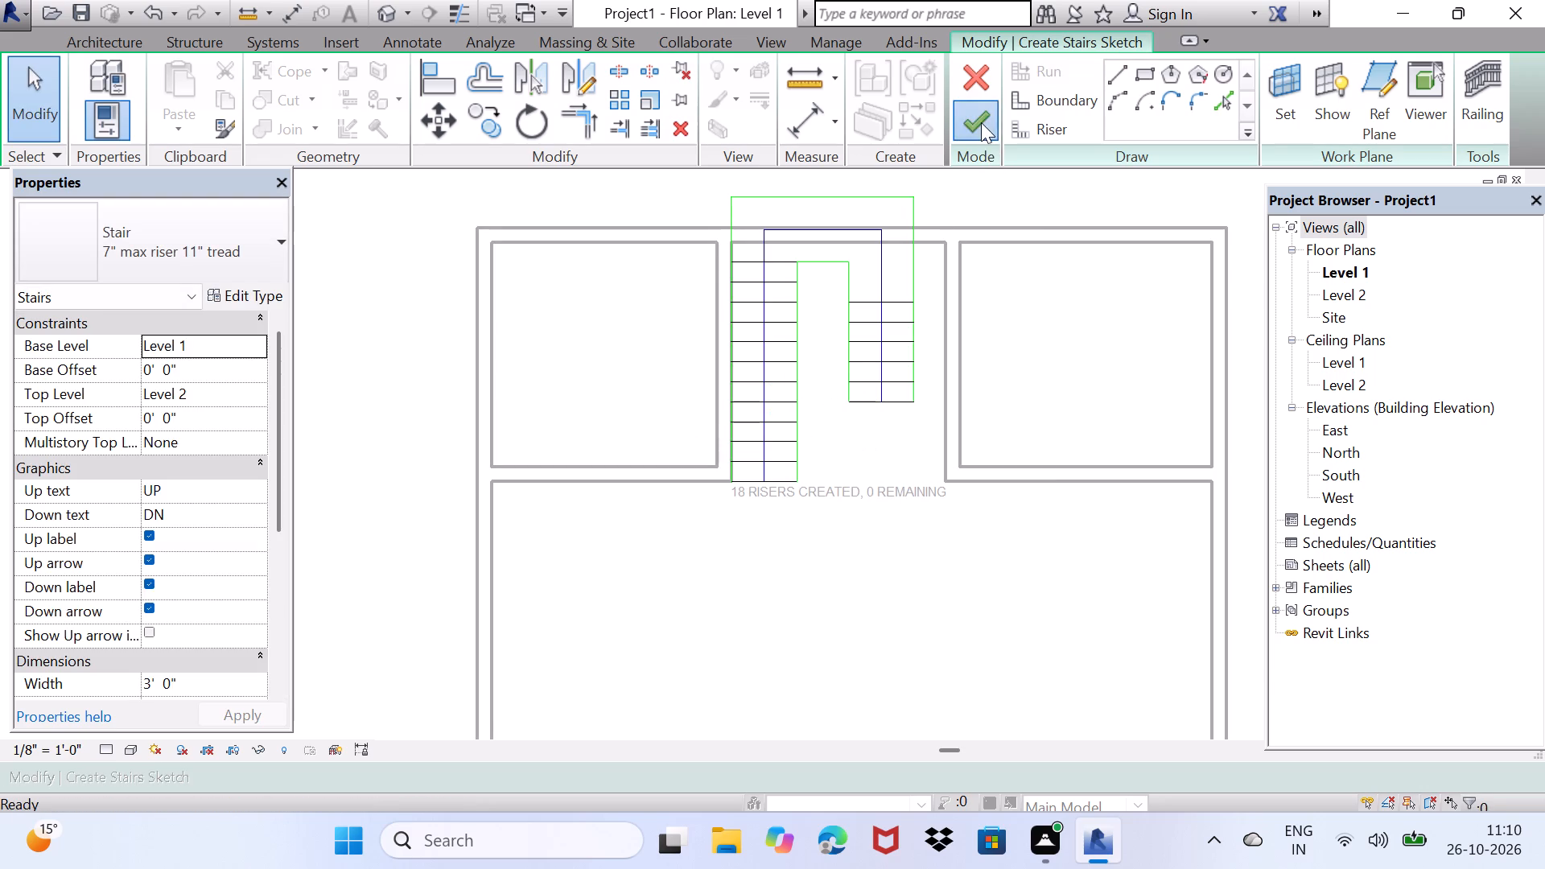
Move the U-shaped stair inside the north bay, with its landing against the north wall and its longer run flush with the west partition.
click(808, 414)
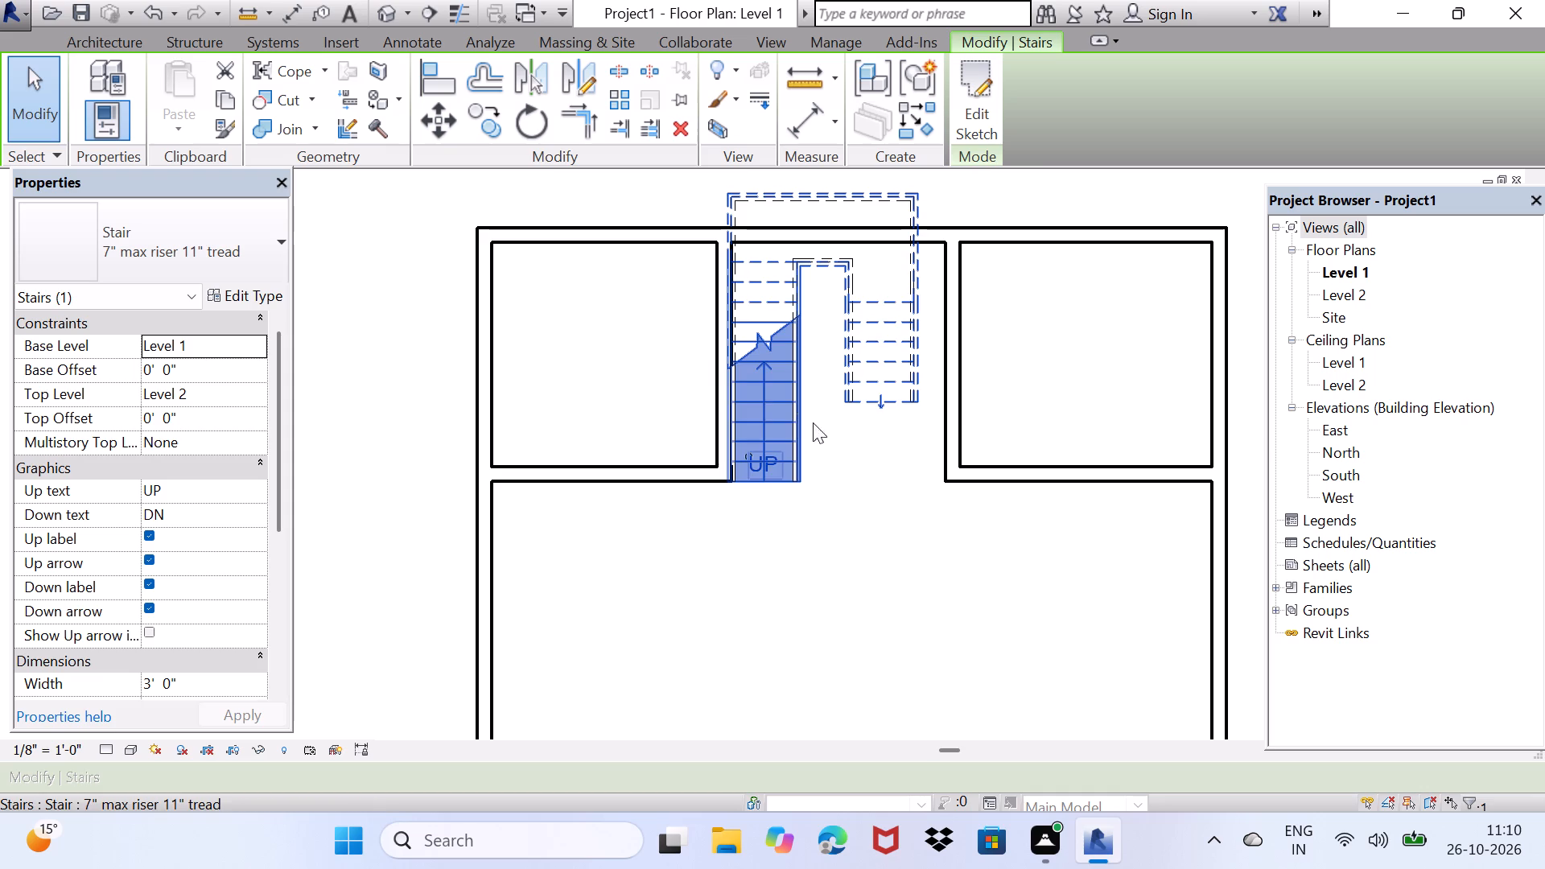
drag(803, 482, 801, 495)
drag(801, 495, 807, 564)
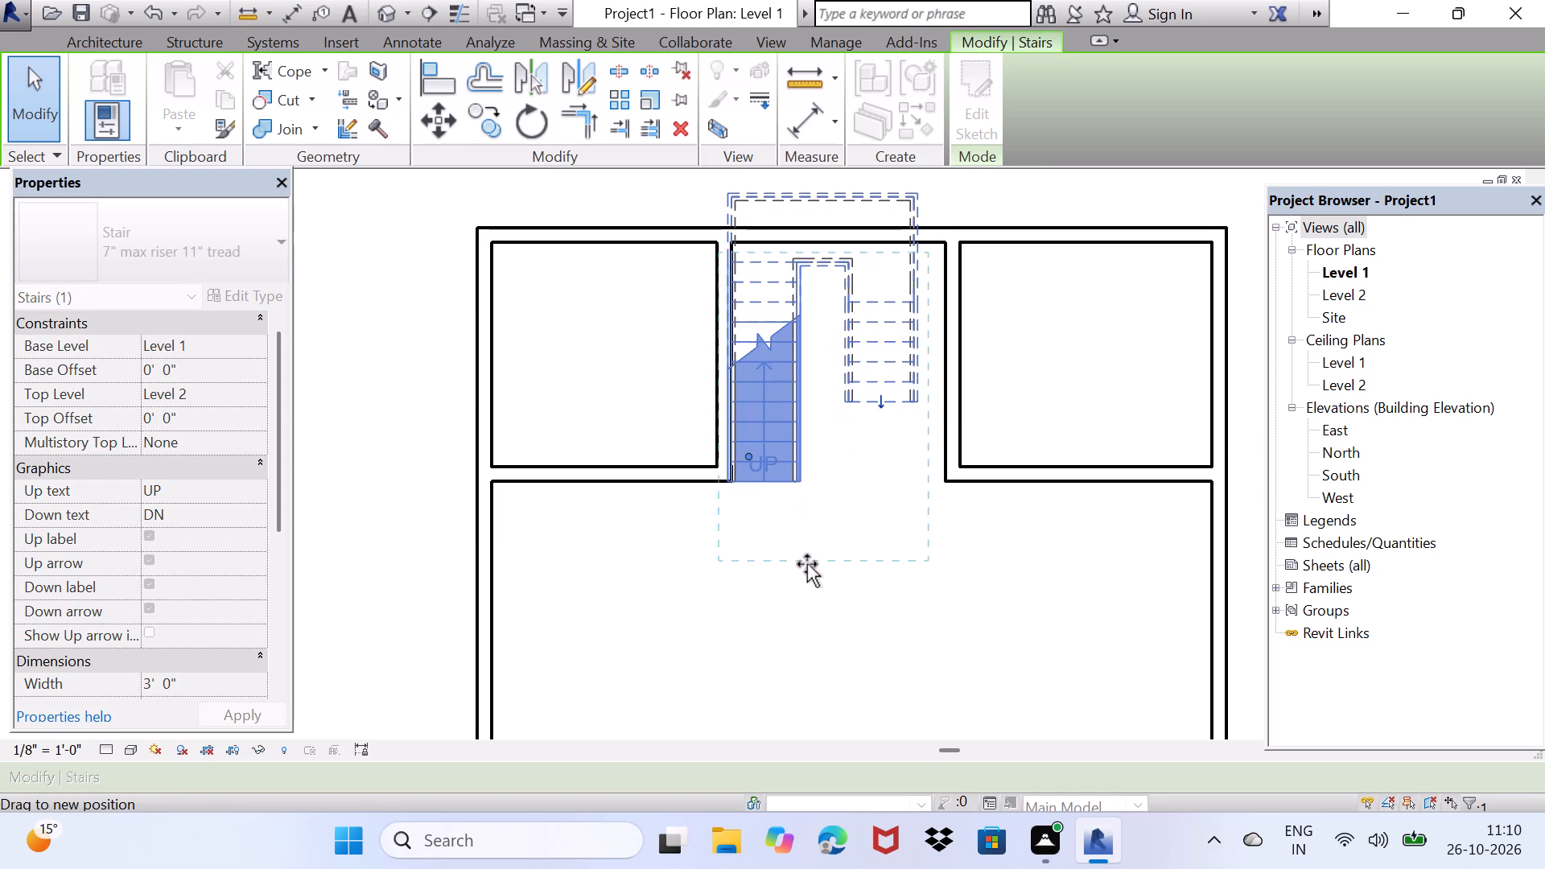
drag(807, 564, 826, 544)
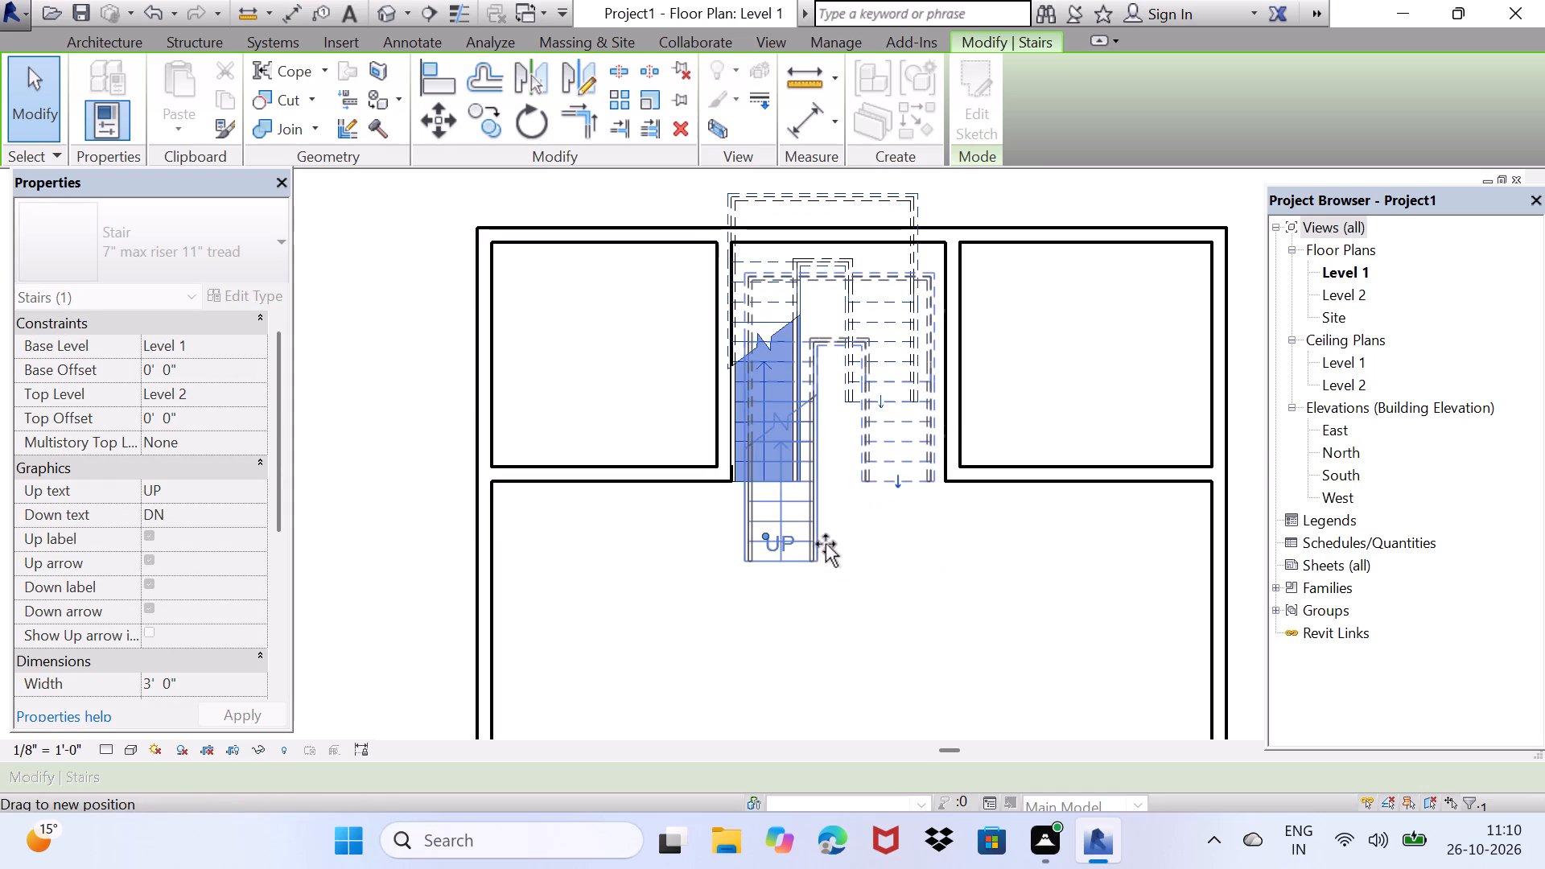
drag(826, 544, 826, 535)
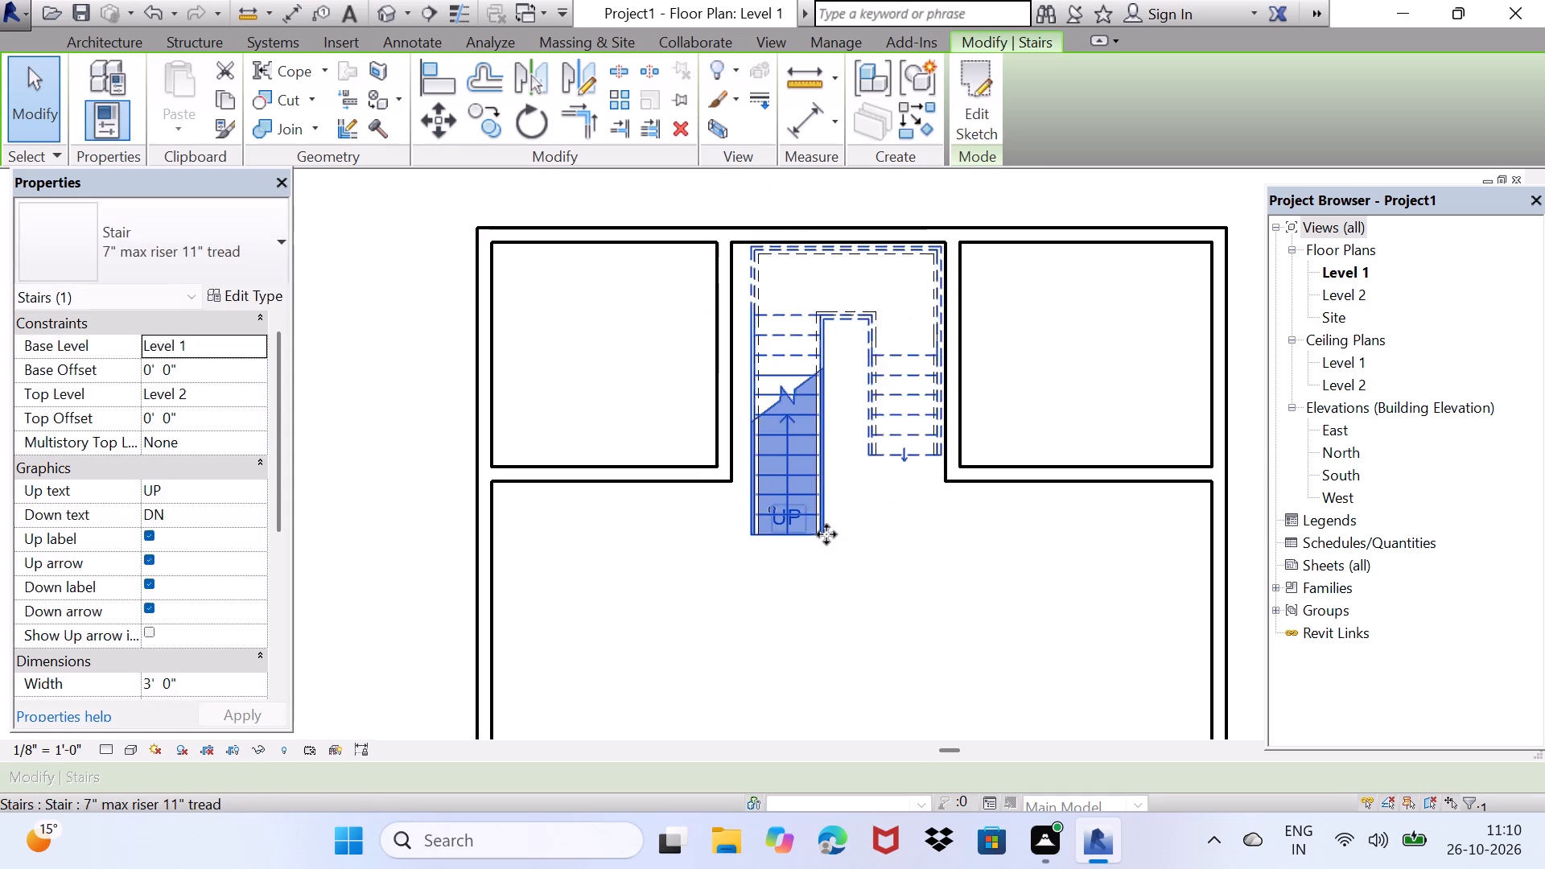
scroll(754, 440, up, 1)
middle_drag(751, 442, 752, 463)
drag(750, 569, 701, 569)
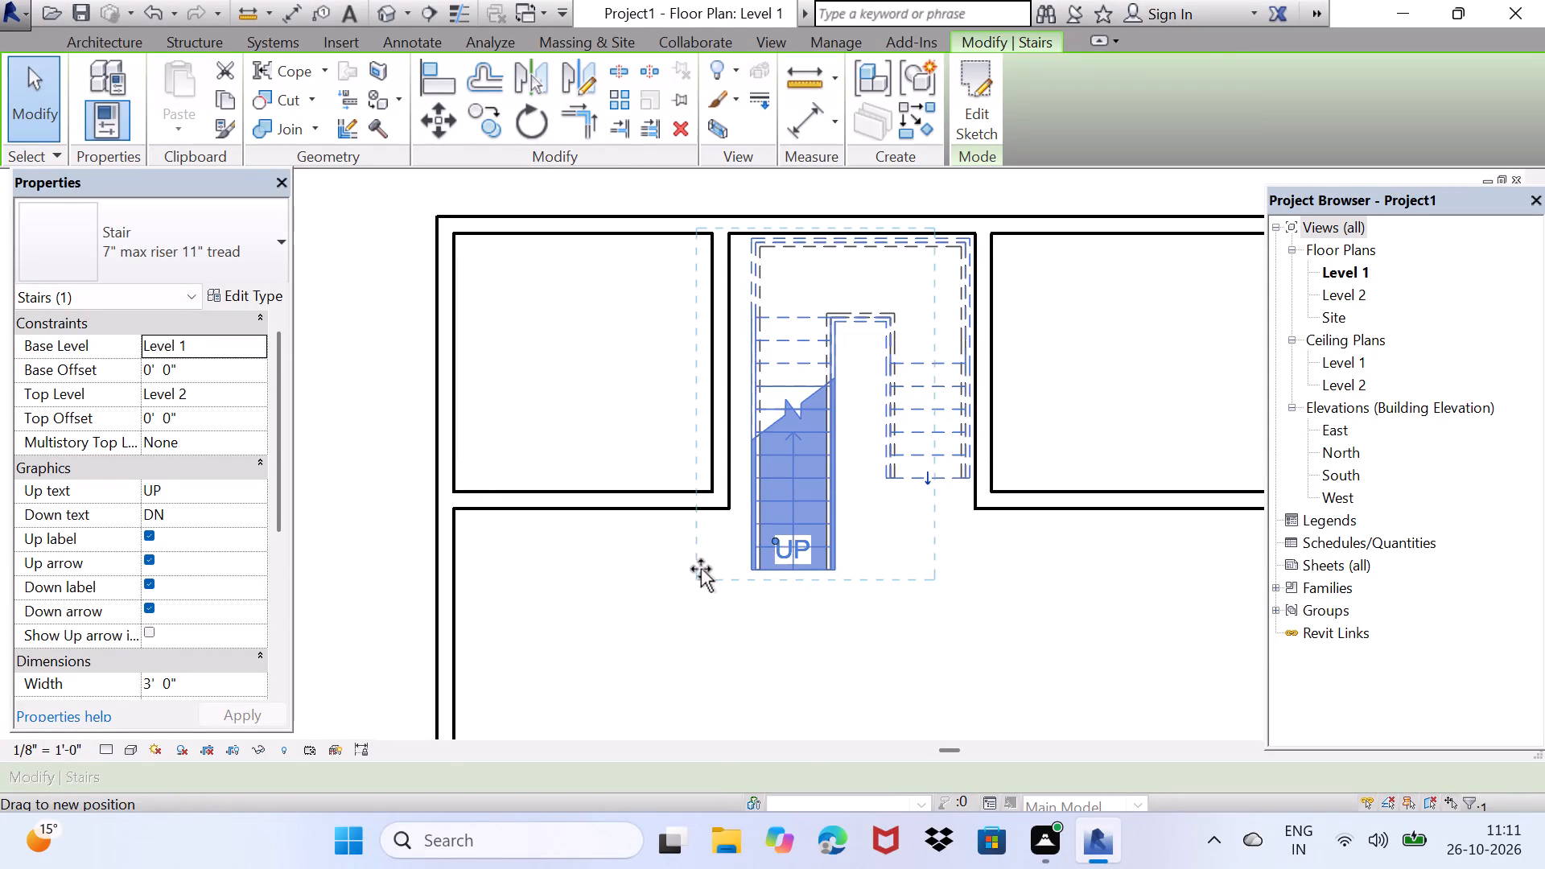
drag(701, 569, 716, 569)
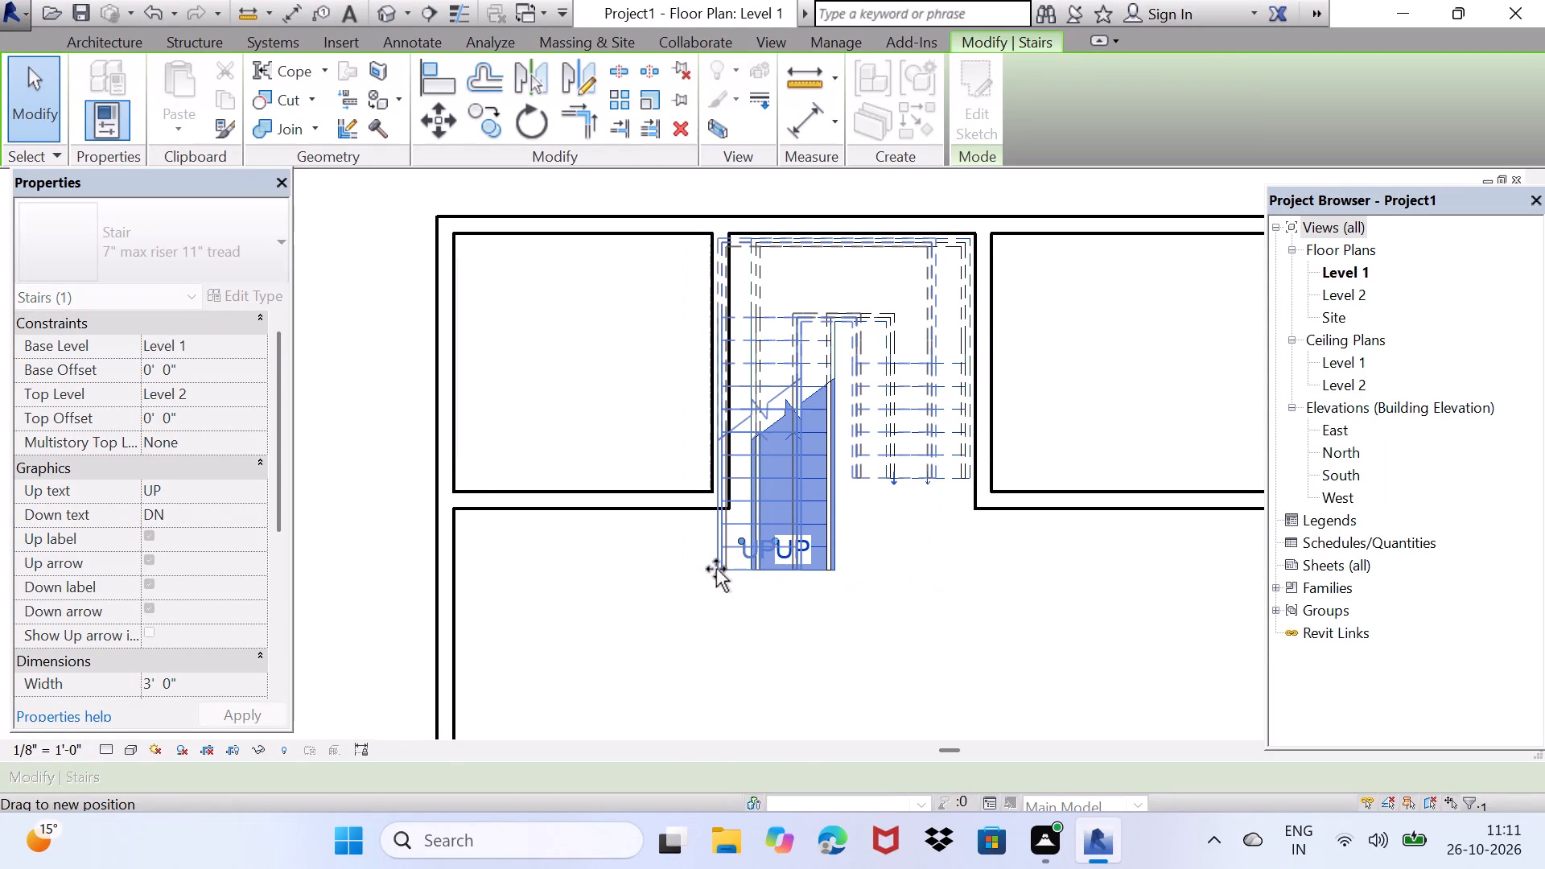
drag(716, 569, 726, 569)
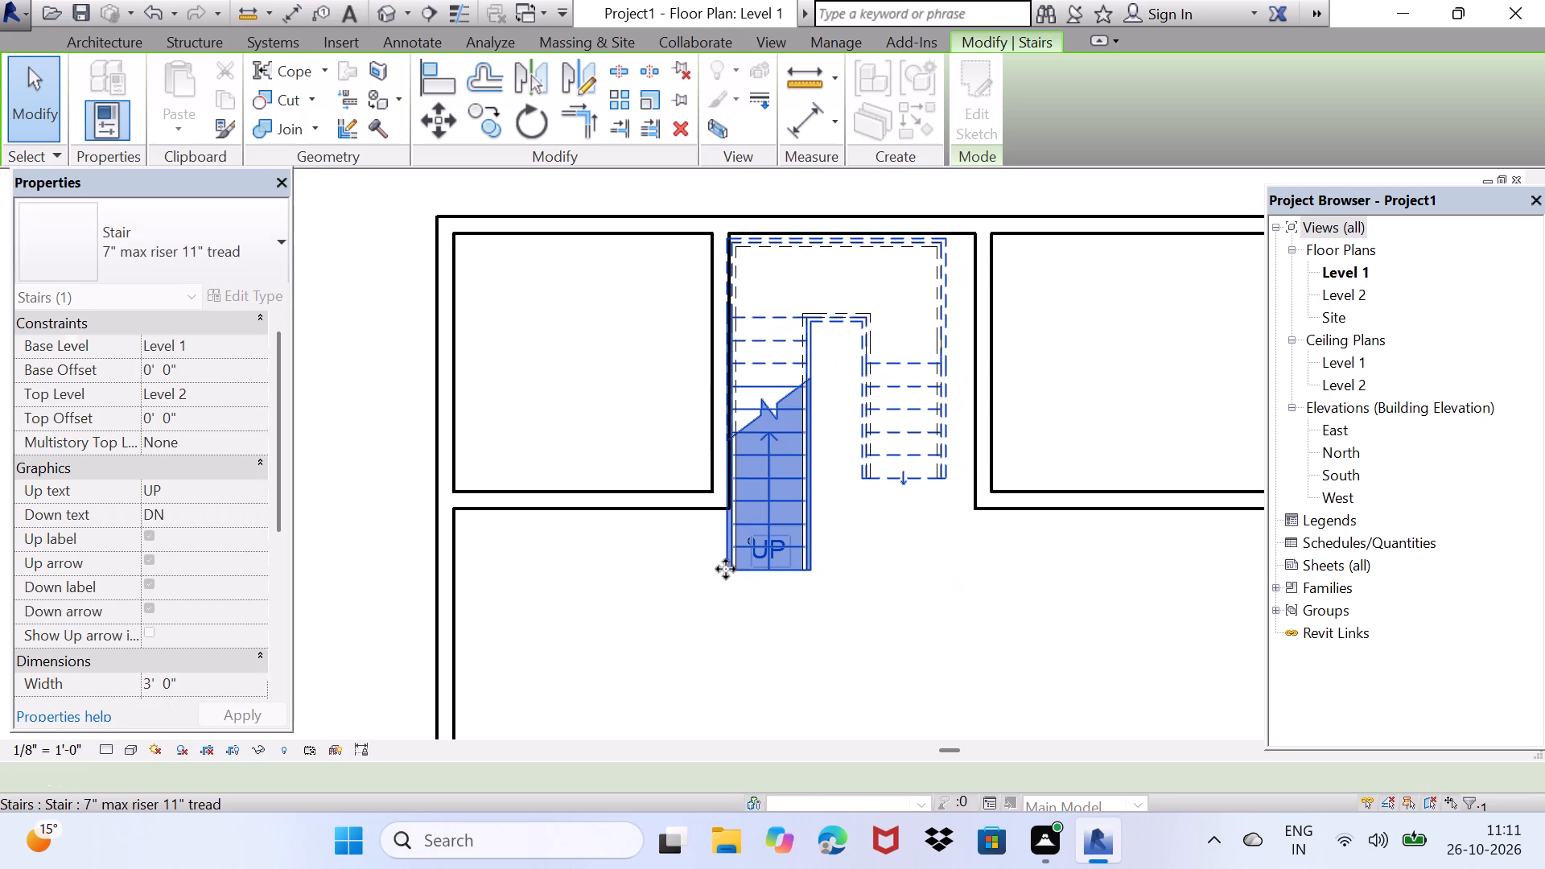
key(space)
drag(690, 628, 711, 587)
scroll(675, 547, down, 4)
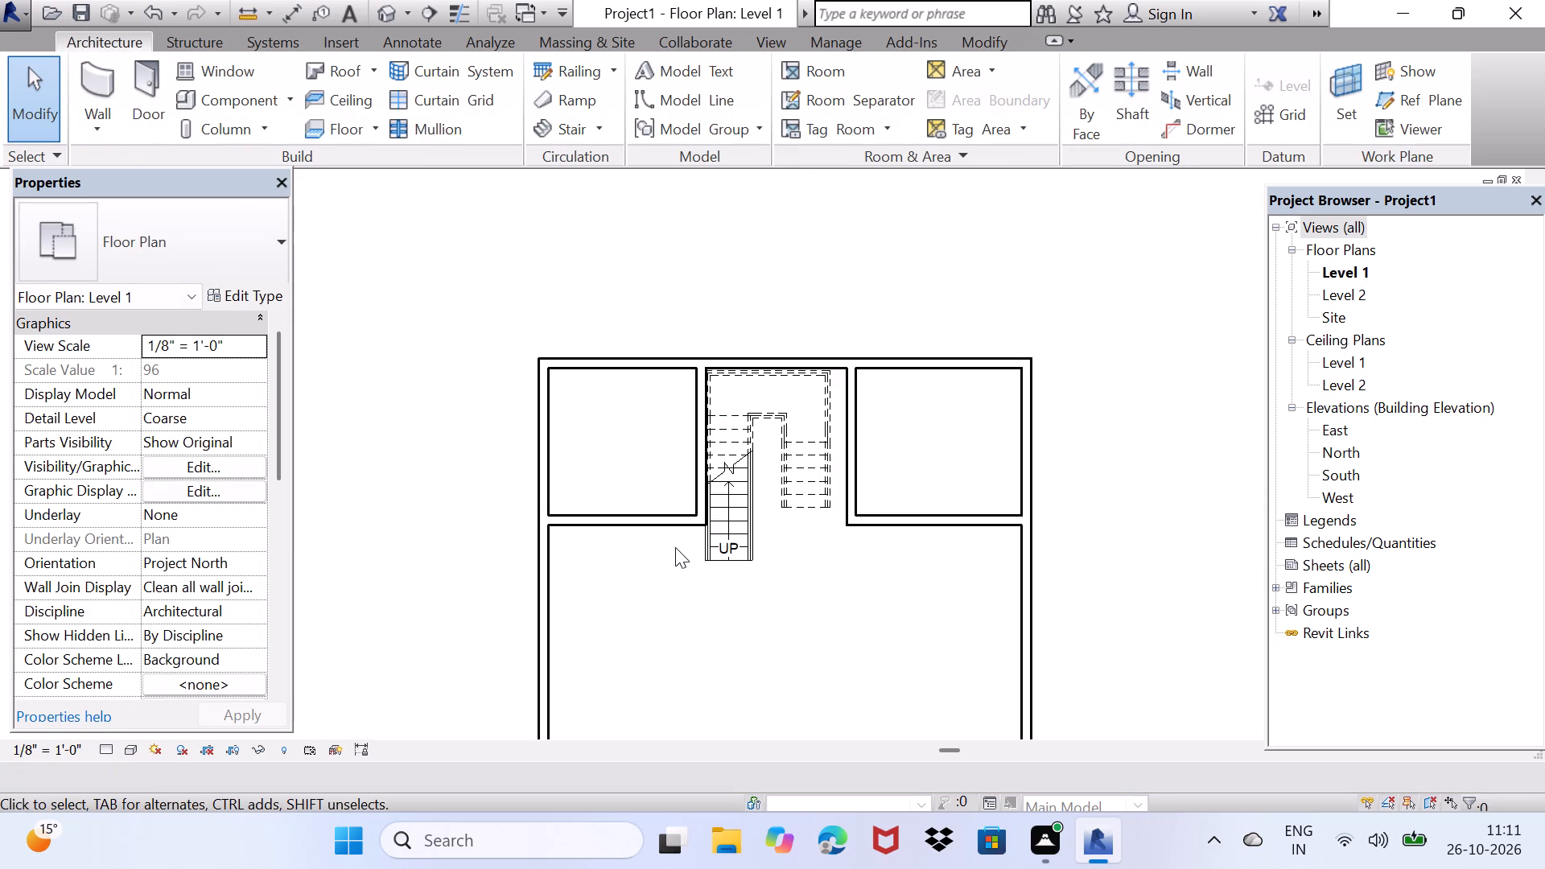
Examine the U-shaped stair and its railings in the Level 1 plan and in the 3D view.
middle_drag(690, 601, 747, 553)
scroll(747, 553, down, 1)
click(784, 484)
scroll(780, 527, up, 2)
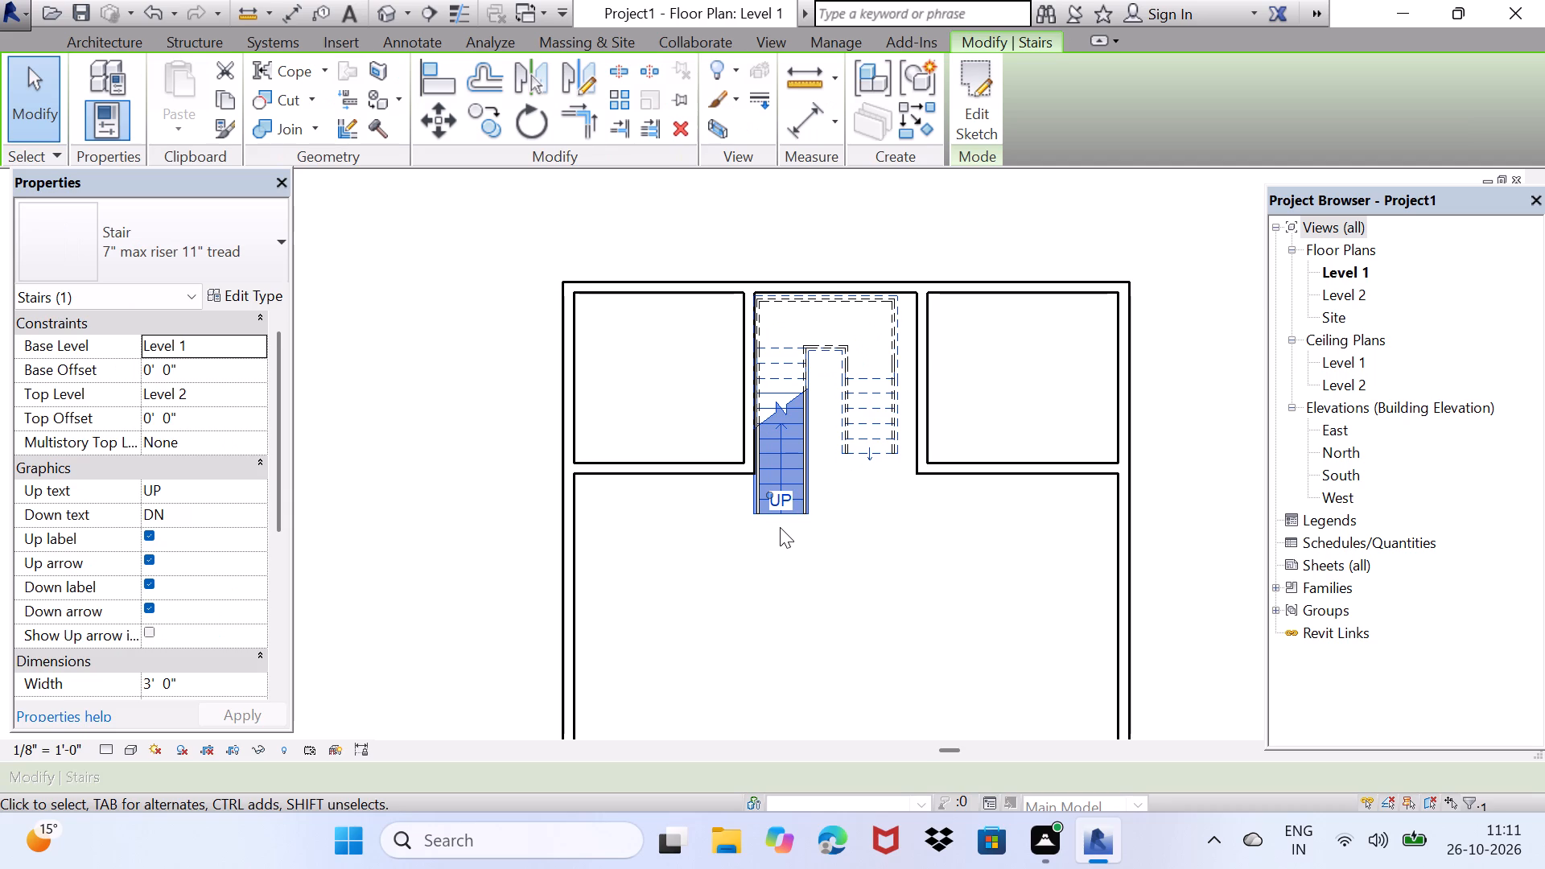
scroll(780, 527, down, 2)
drag(752, 603, 813, 551)
middle_drag(784, 601, 805, 524)
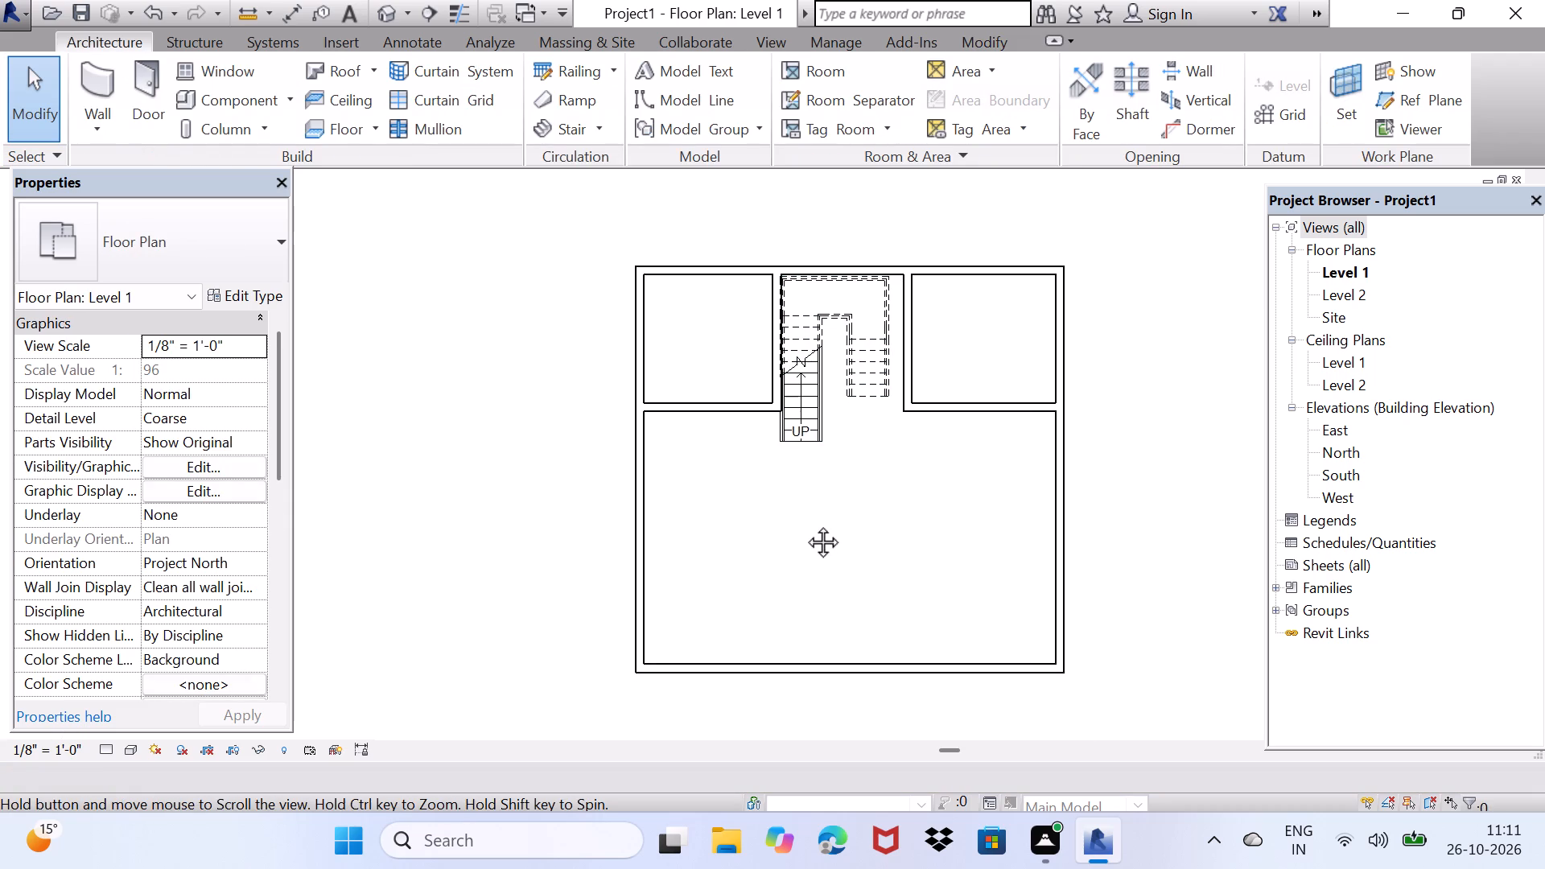
middle_drag(805, 524, 805, 519)
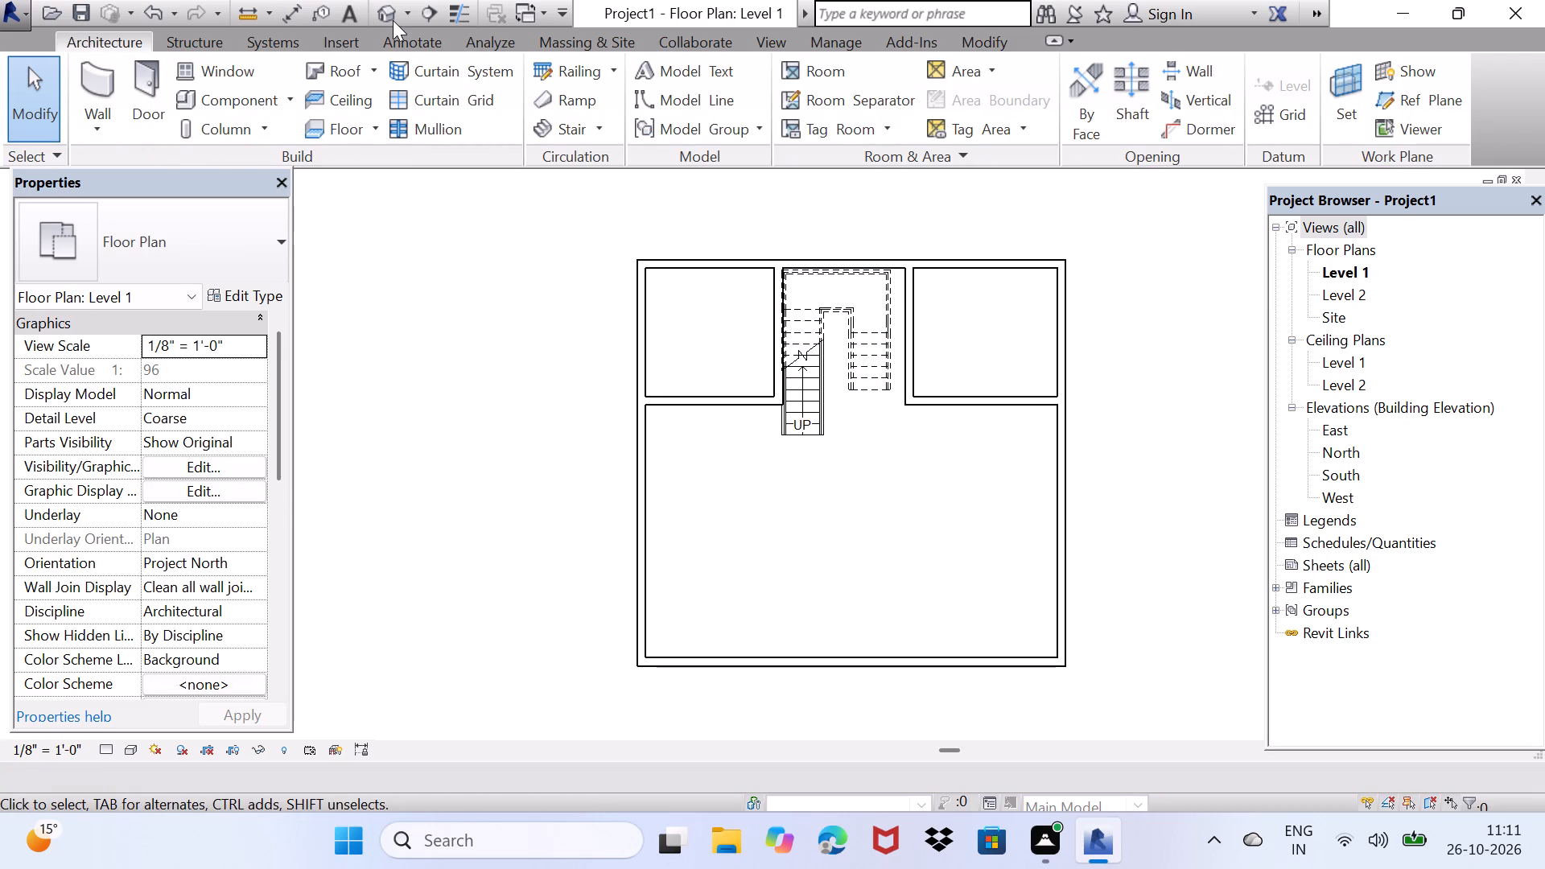
click(388, 17)
scroll(764, 433, up, 3)
middle_drag(783, 472, 1073, 494)
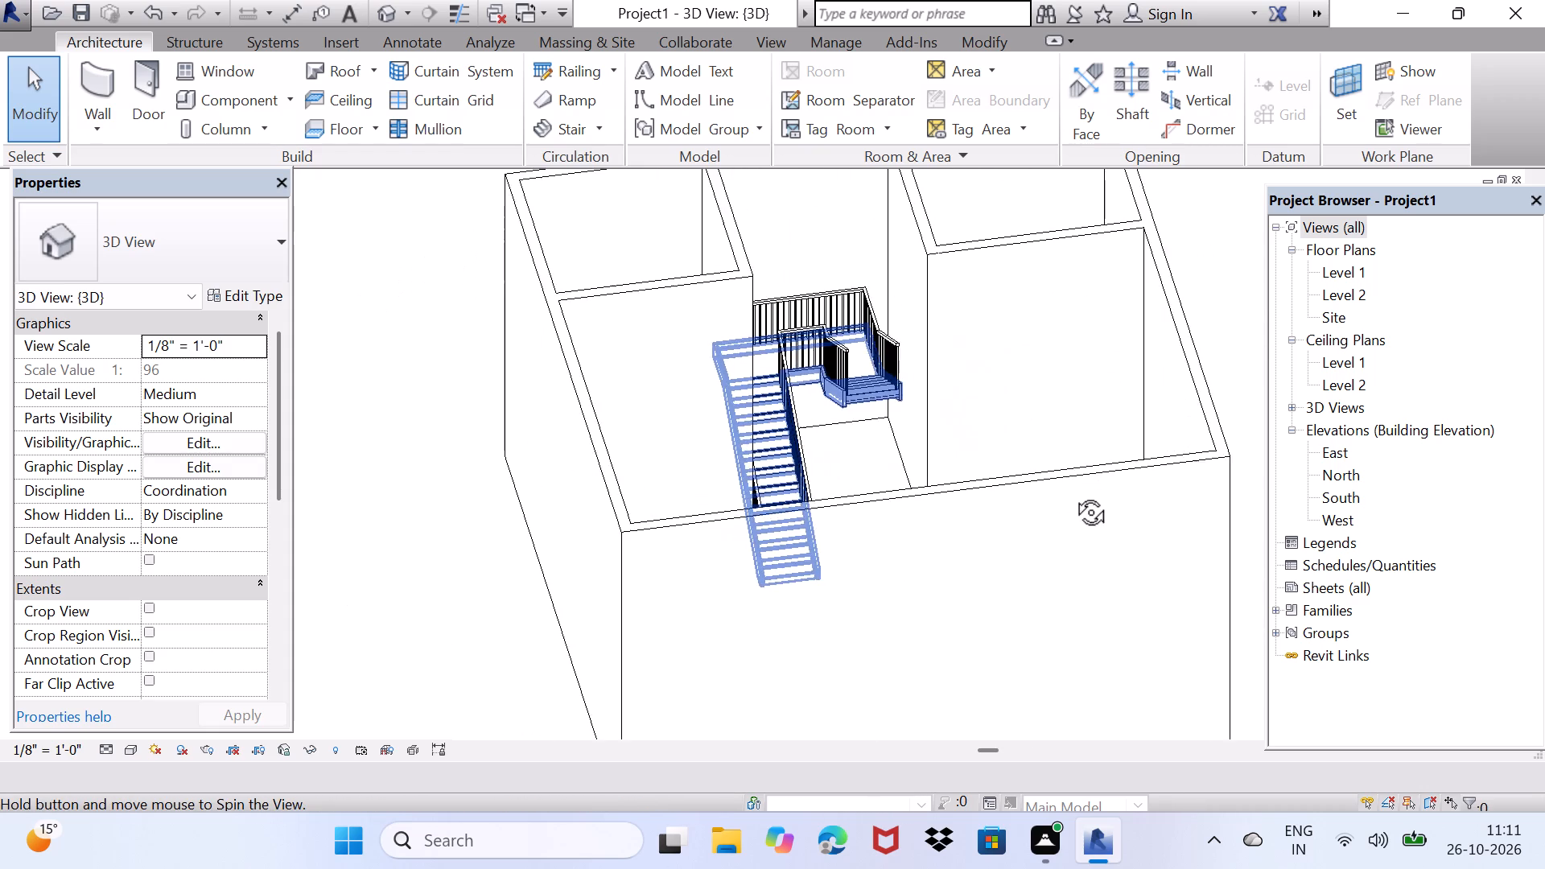
middle_drag(1073, 494, 995, 626)
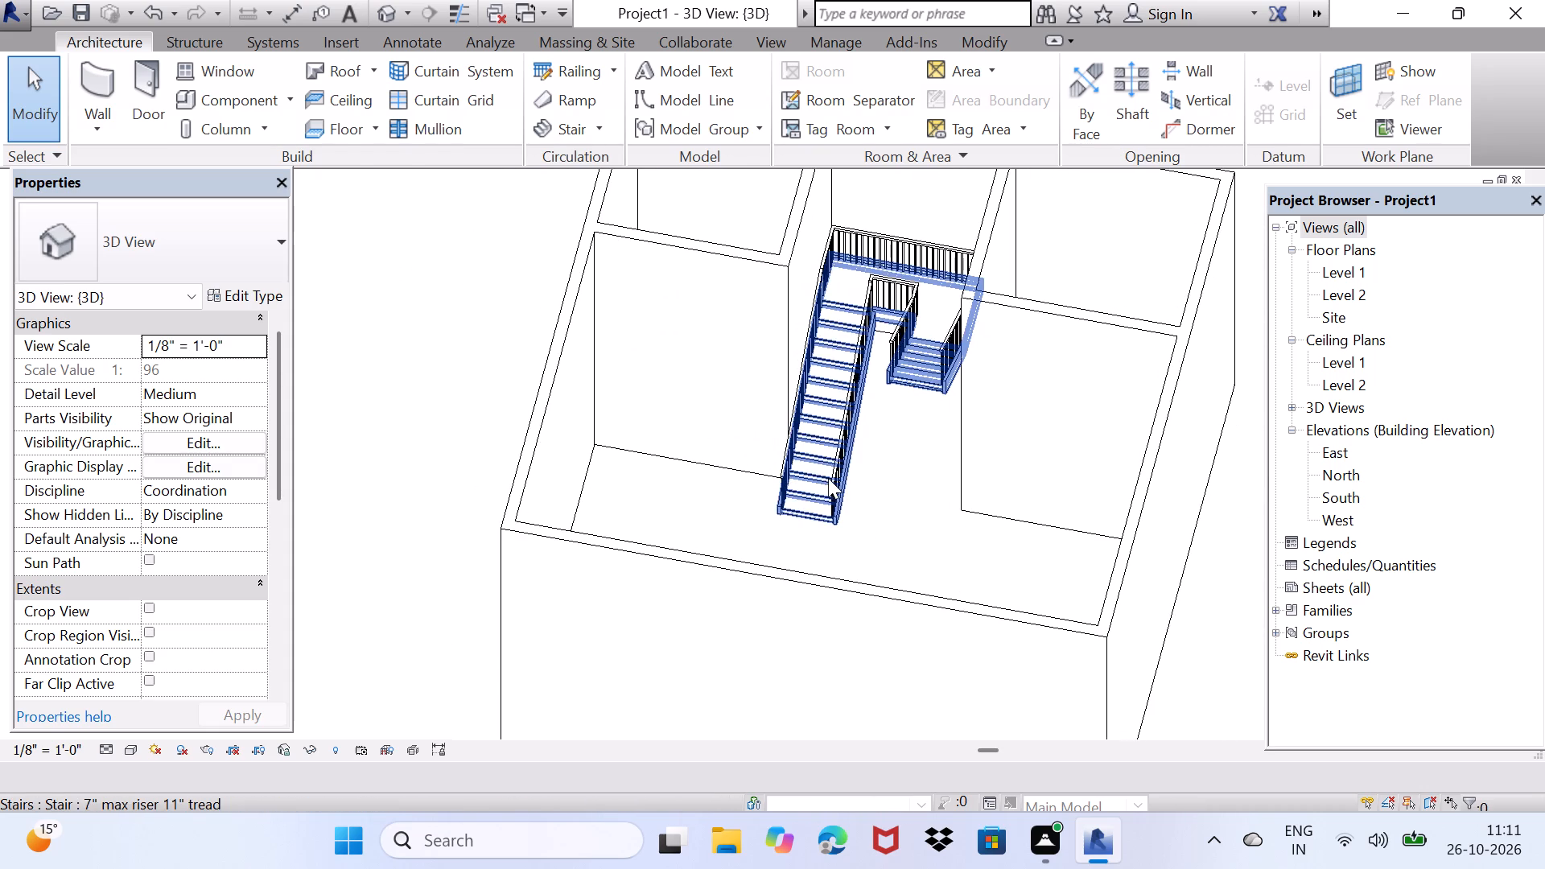
click(825, 476)
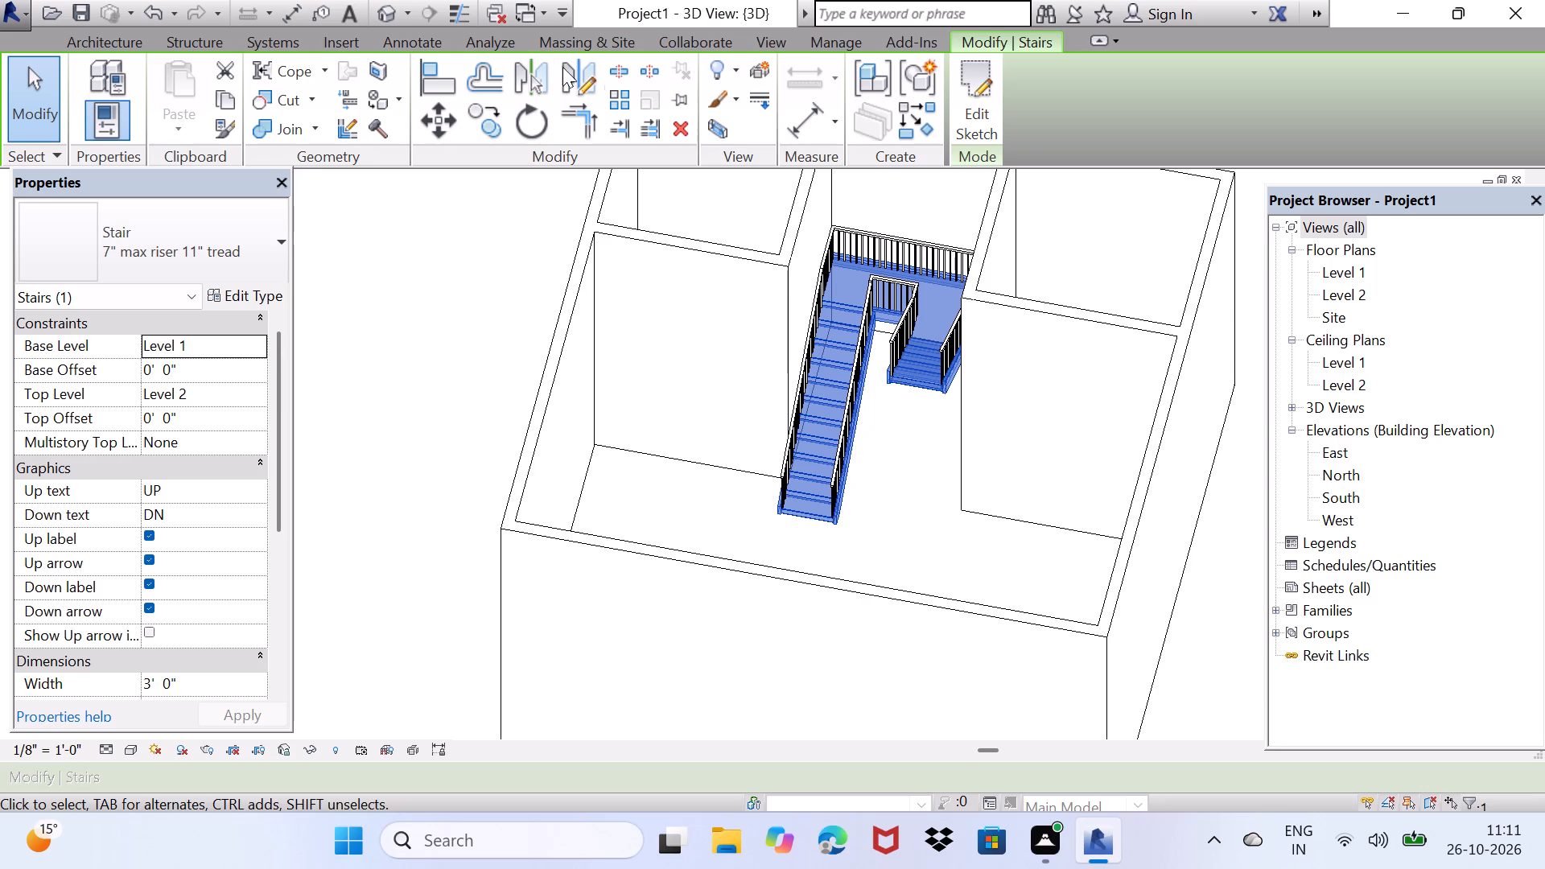
In the Level 1 plan, offset the northeast room's south wall southward twice as copies, 5' 0" apart.
double_click(1345, 276)
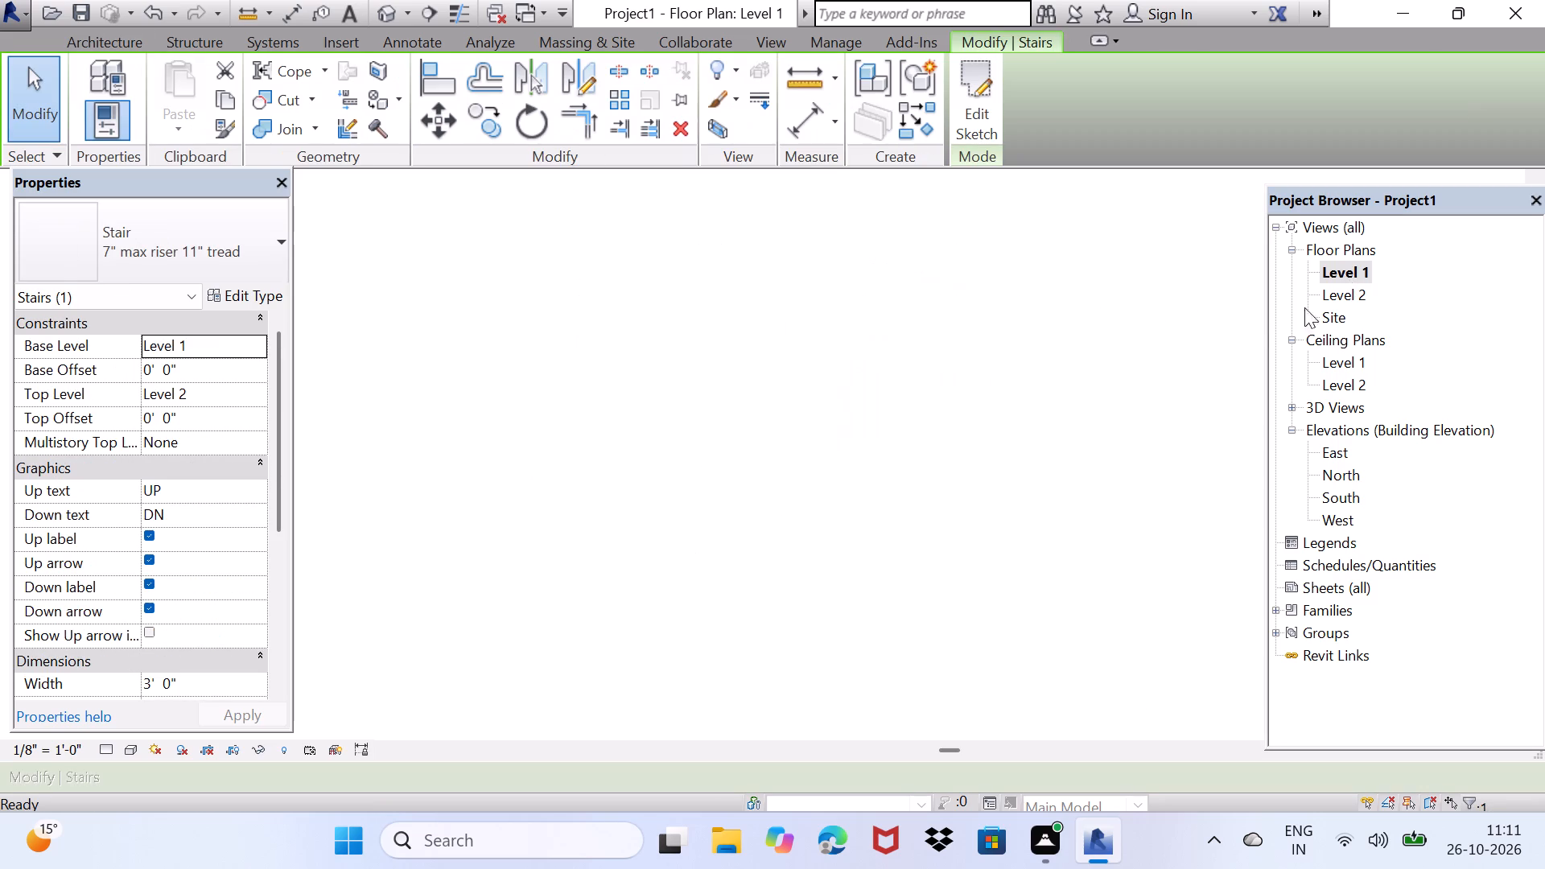
middle_drag(929, 455, 826, 446)
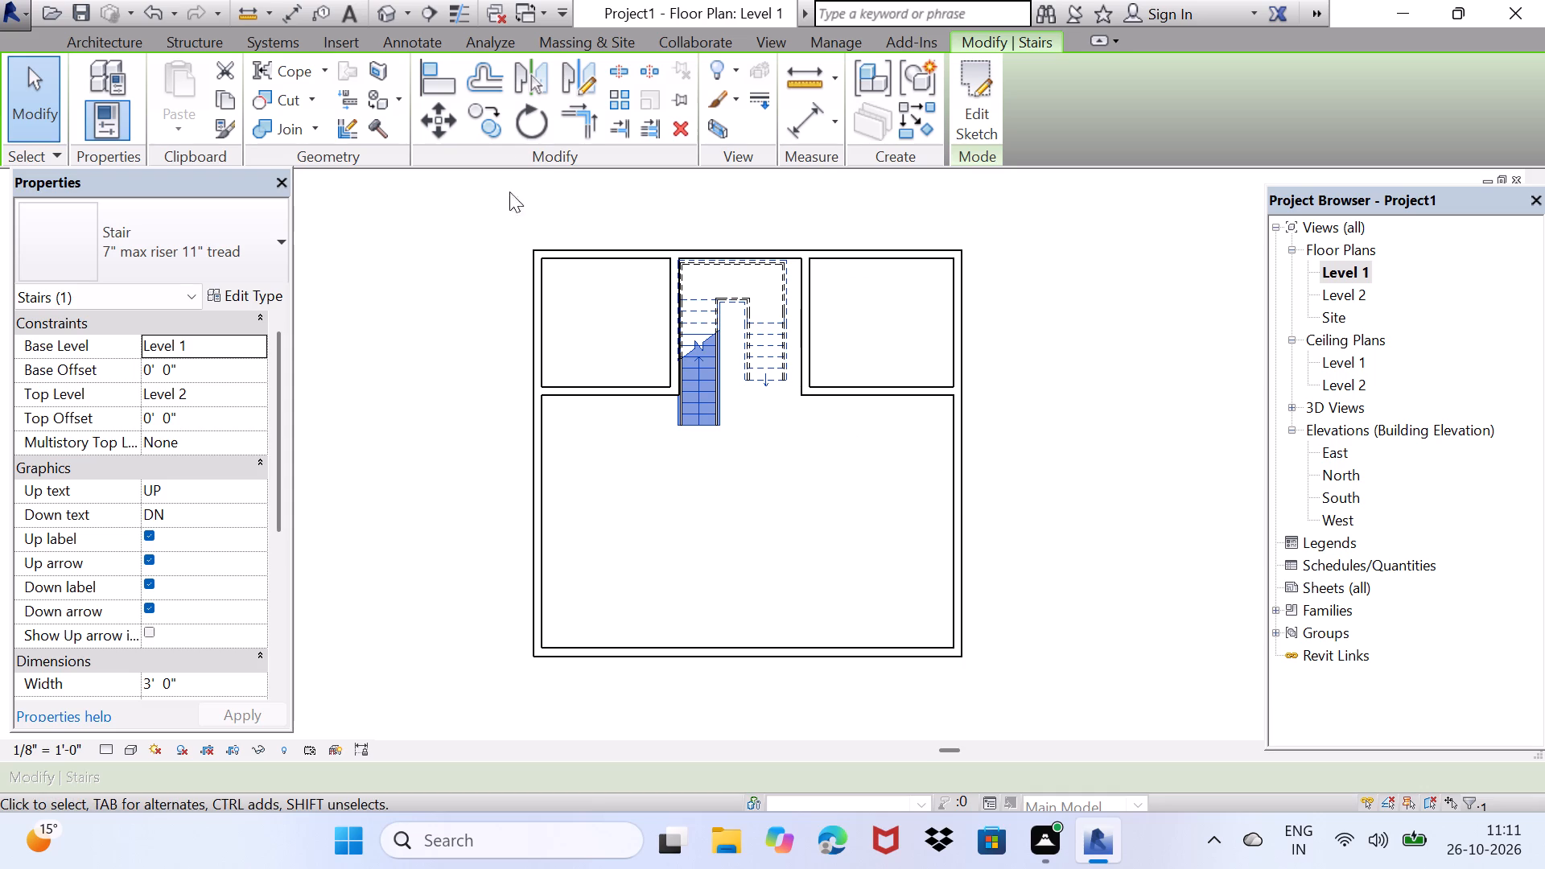
click(489, 67)
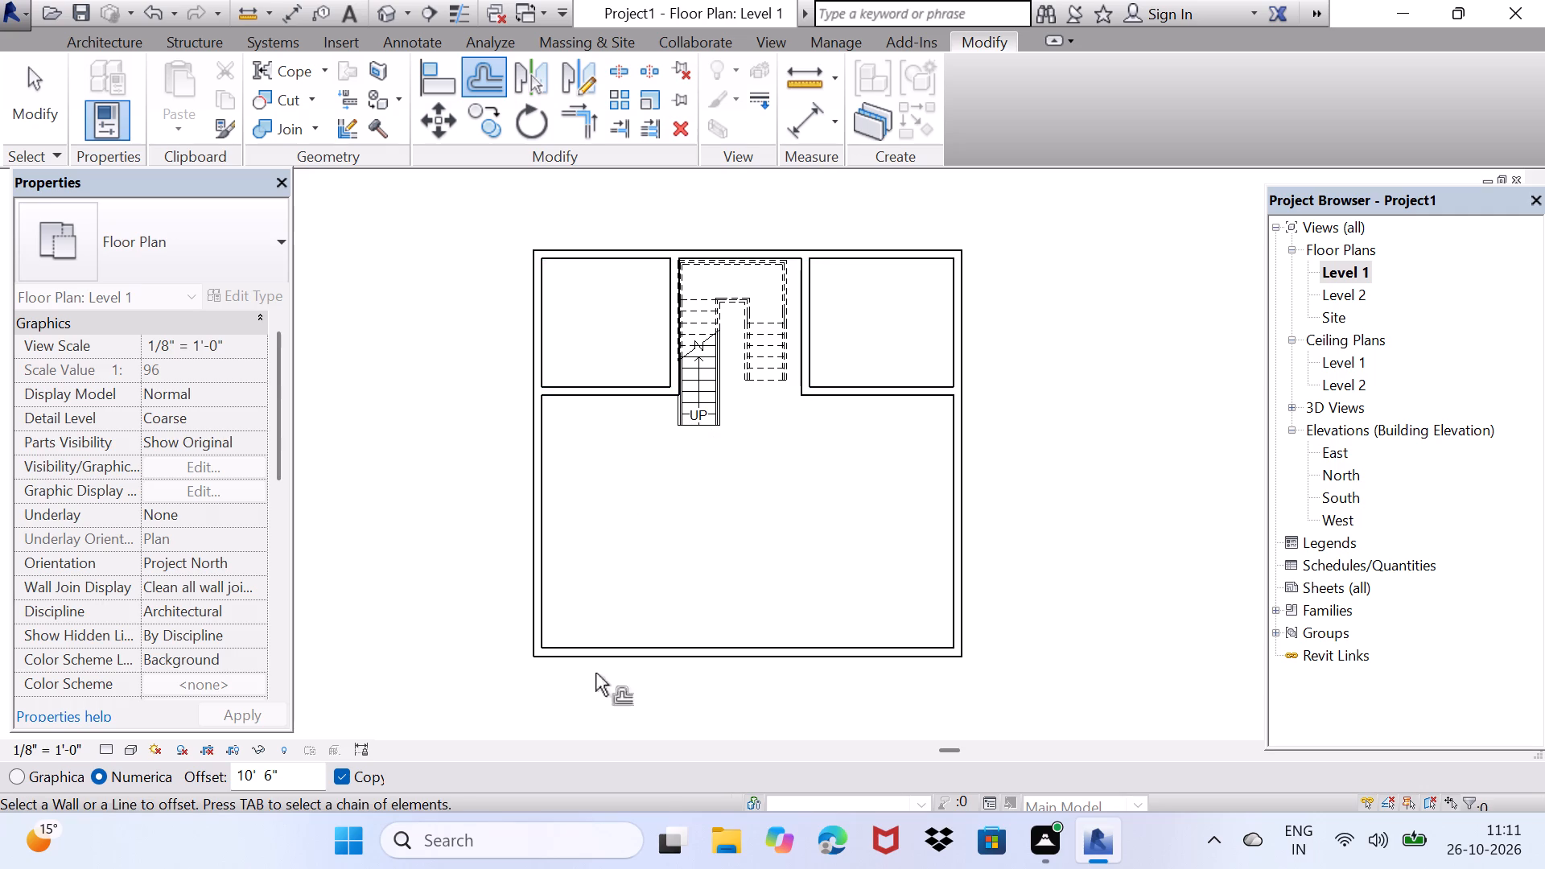
click(294, 773)
key(BackSpace)
key(BackSpace)
key(BackSpace)
key(BackSpace)
key(BackSpace)
key(BackSpace)
key(BackSpace)
text(5')
key(Return)
click(887, 392)
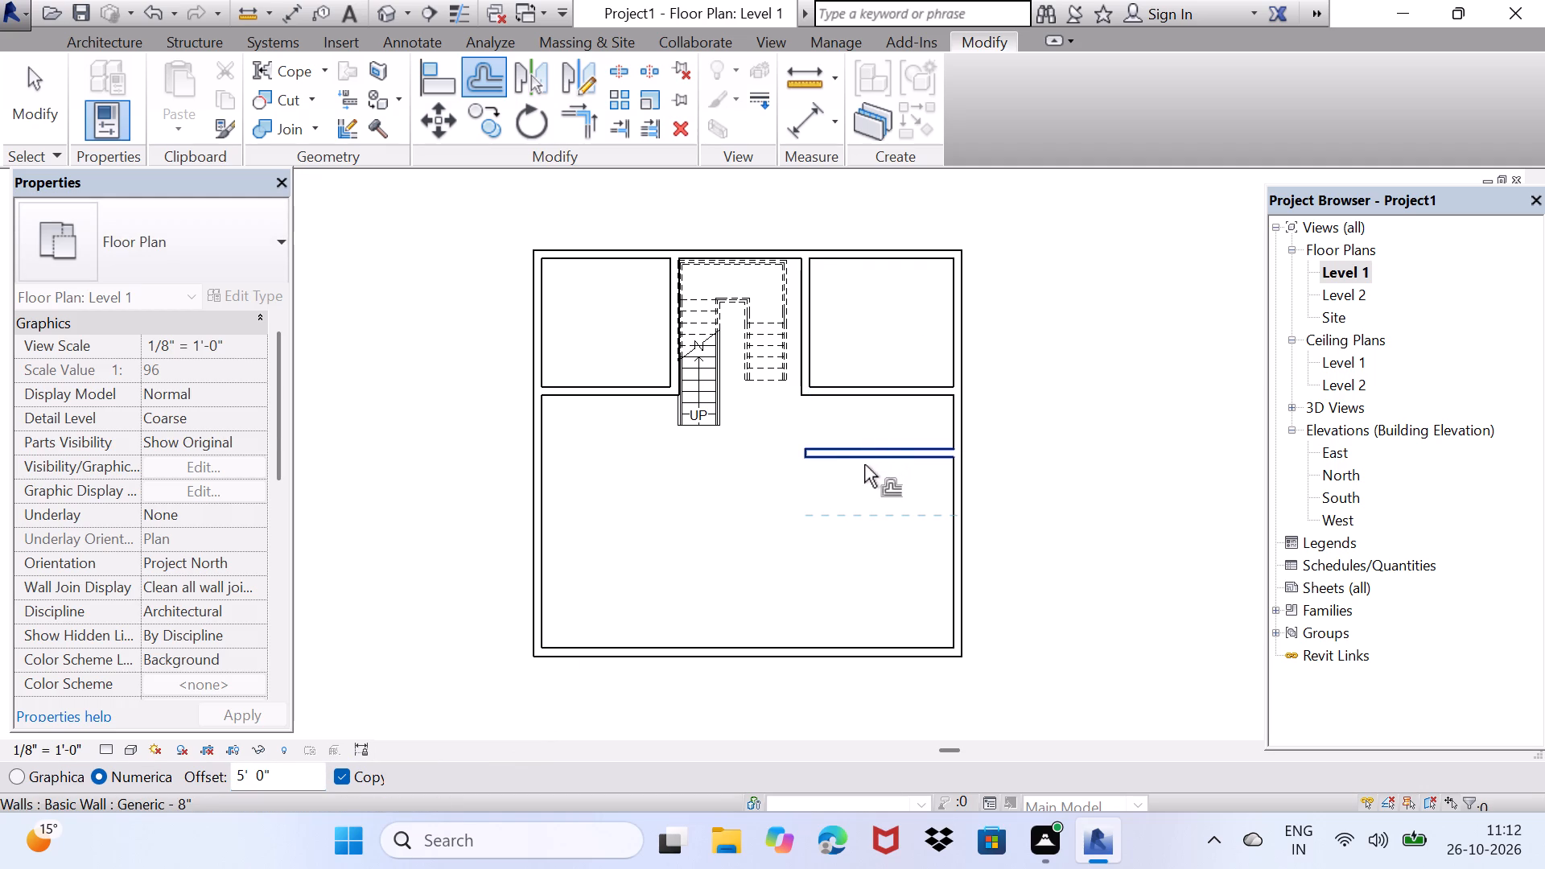
click(864, 464)
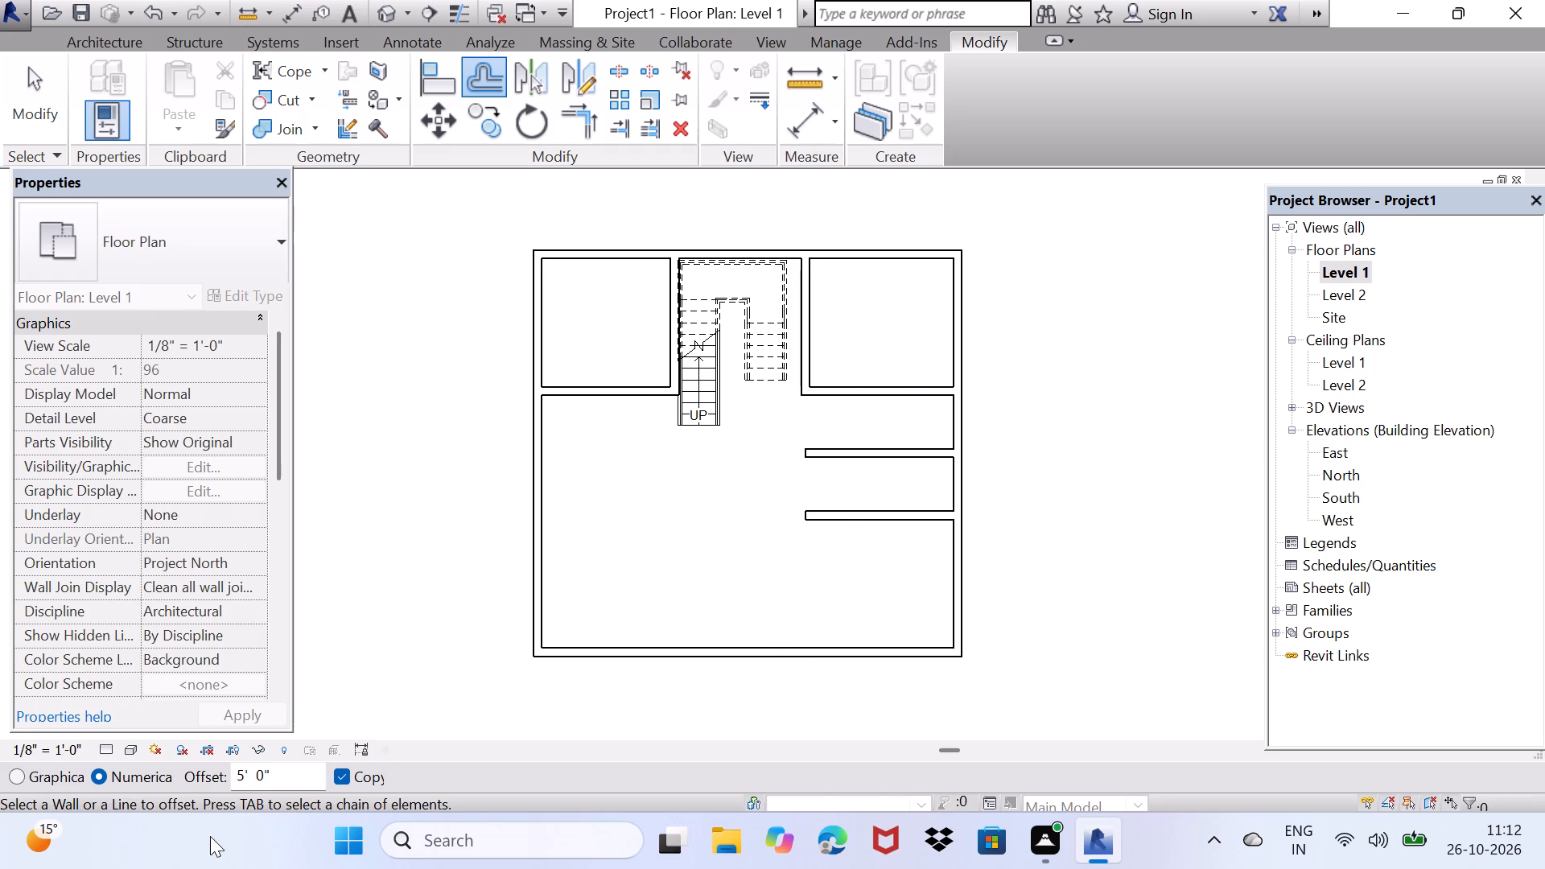
Offset a copy of the east exterior wall 8' 0" inward to create a north-south partition.
click(304, 770)
key(BackSpace)
key(BackSpace)
key(BackSpace)
key(BackSpace)
key(BackSpace)
key(BackSpace)
key(BackSpace)
key(BackSpace)
key(BackSpace)
key(BackSpace)
key(BackSpace)
text(8')
key(Return)
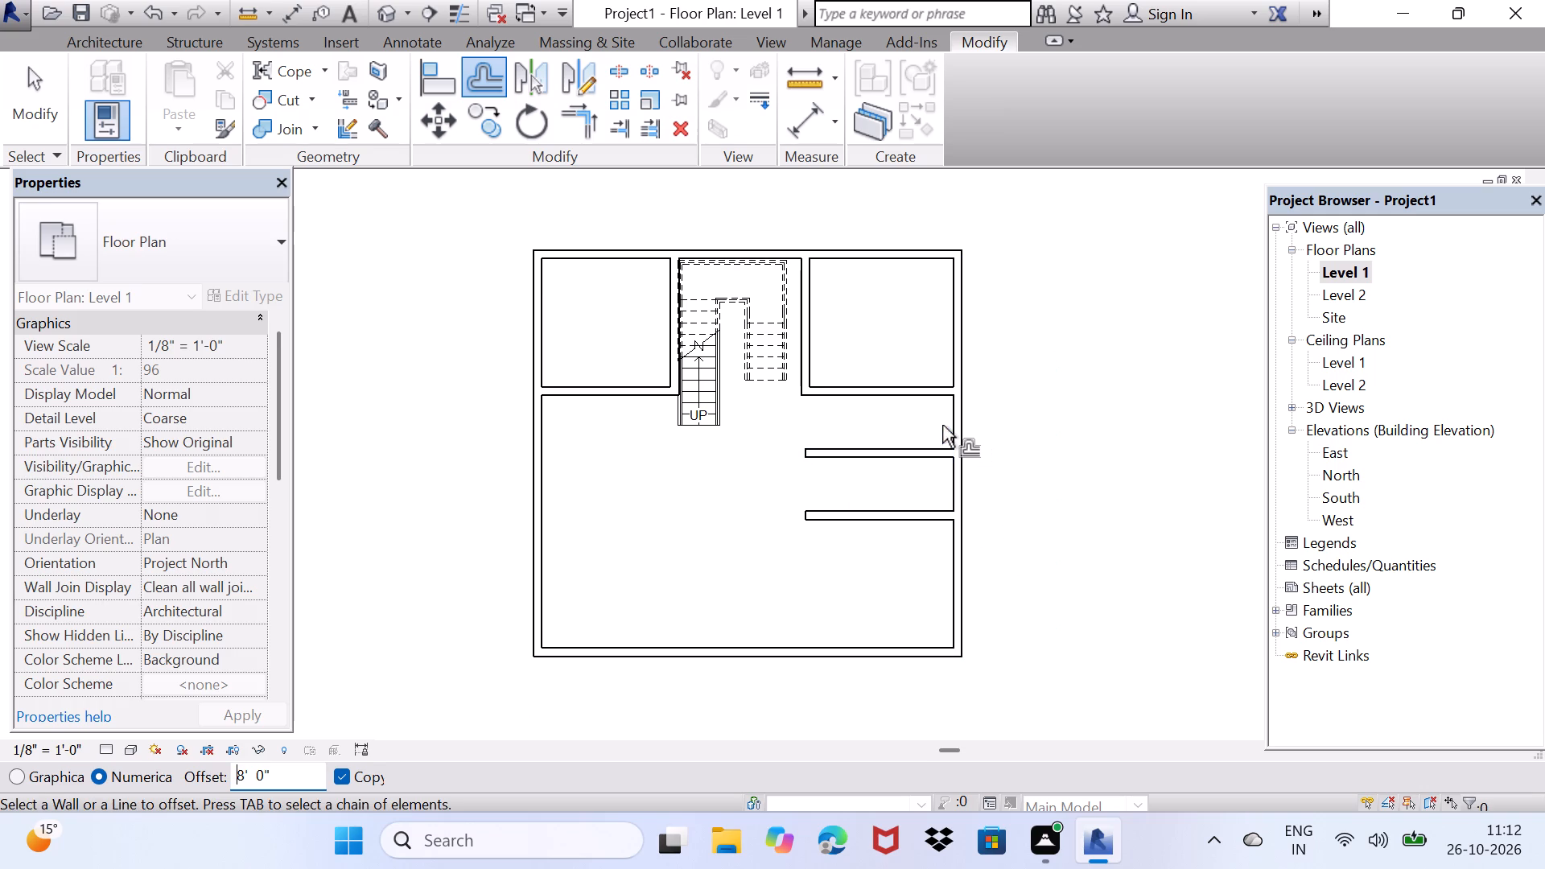
click(950, 425)
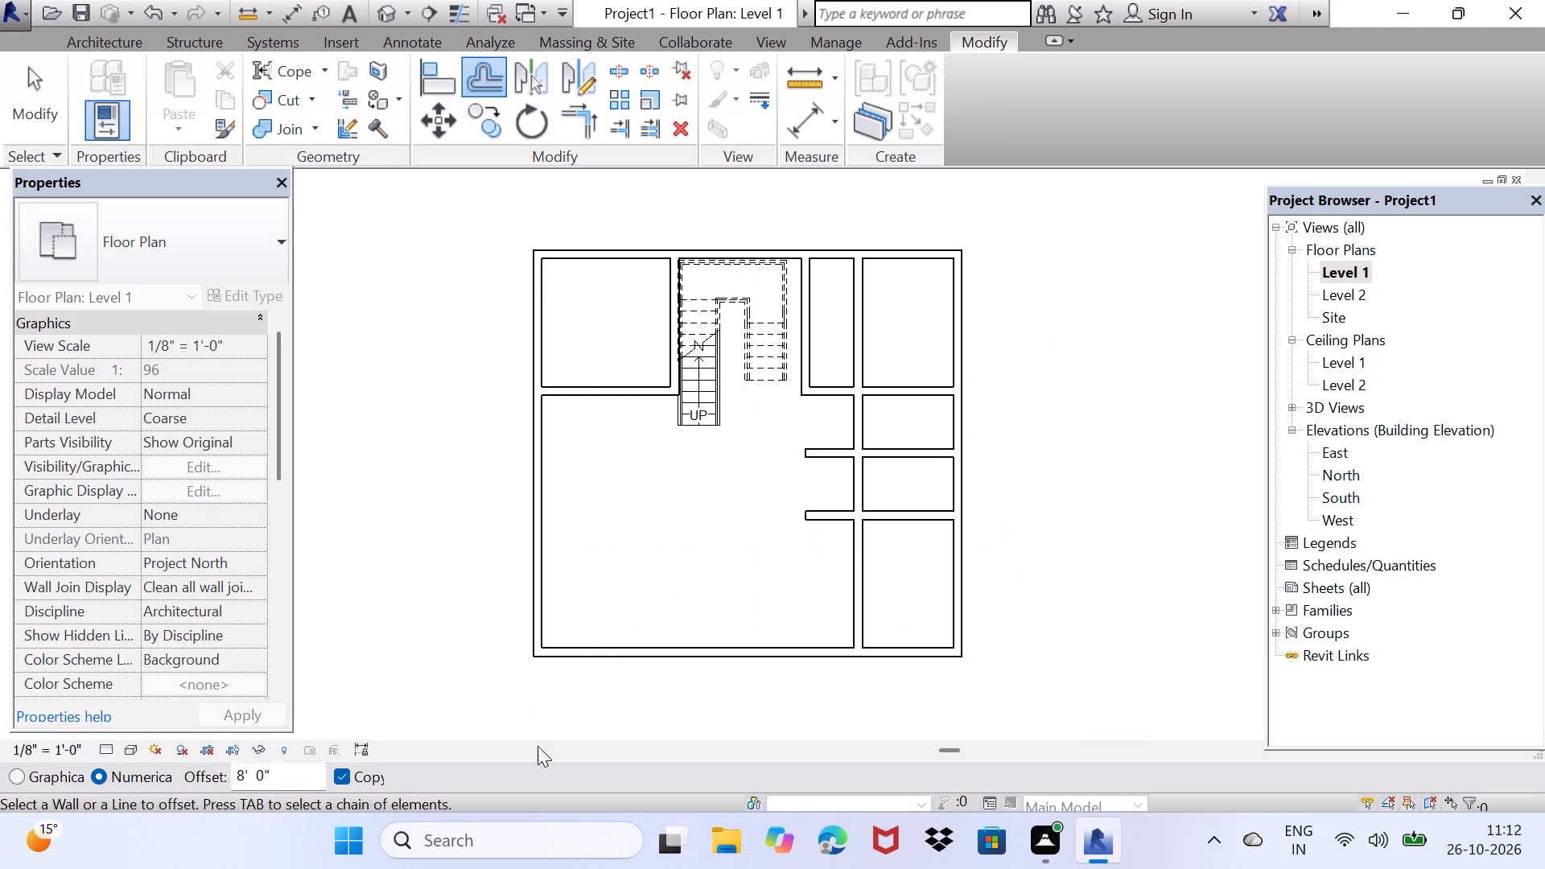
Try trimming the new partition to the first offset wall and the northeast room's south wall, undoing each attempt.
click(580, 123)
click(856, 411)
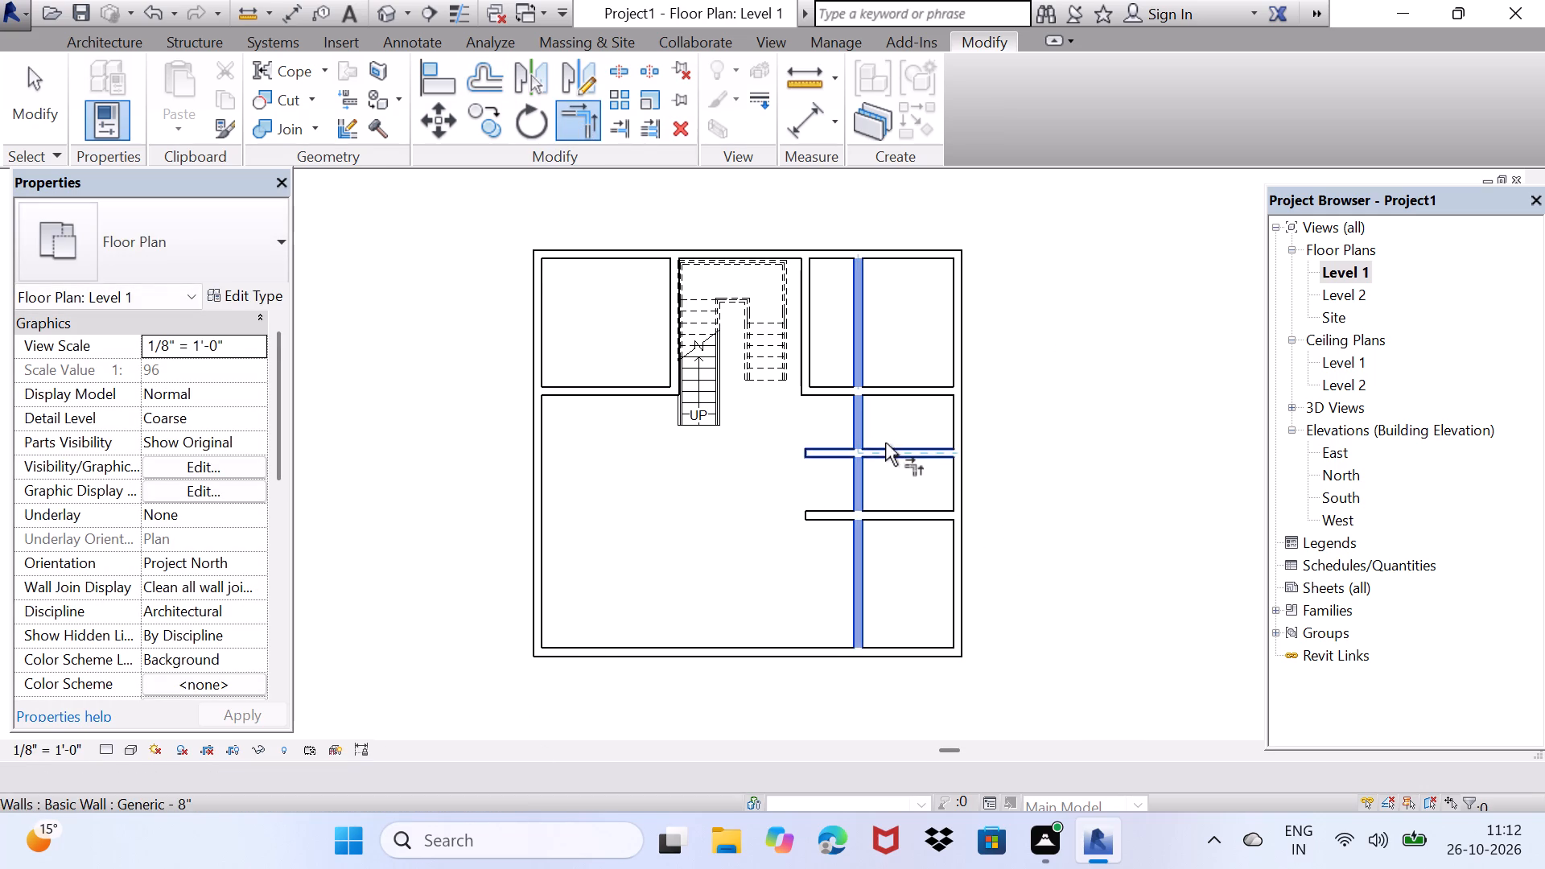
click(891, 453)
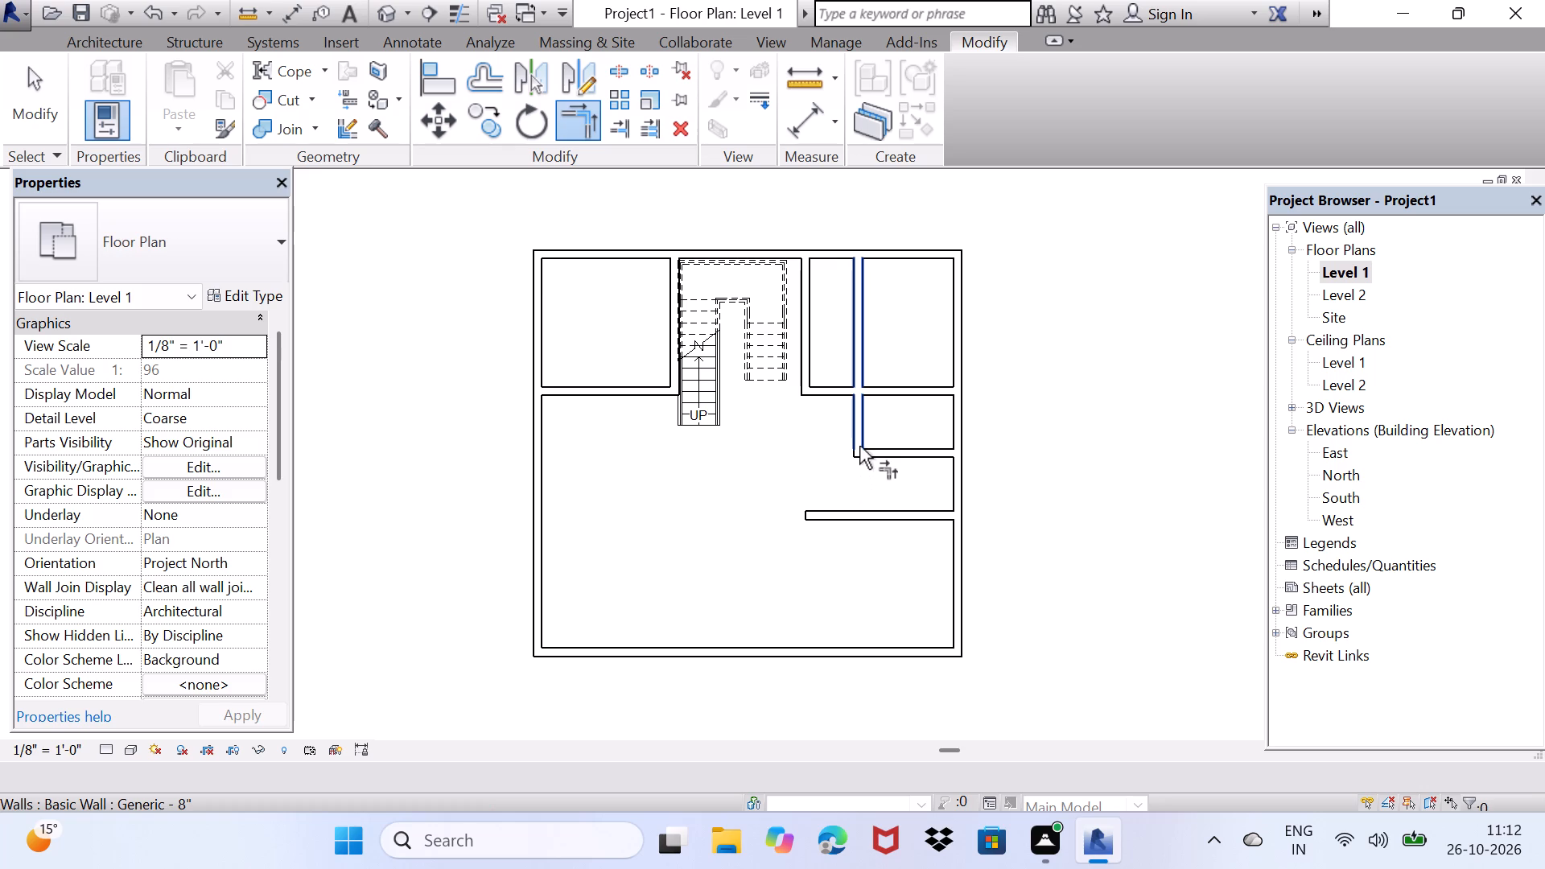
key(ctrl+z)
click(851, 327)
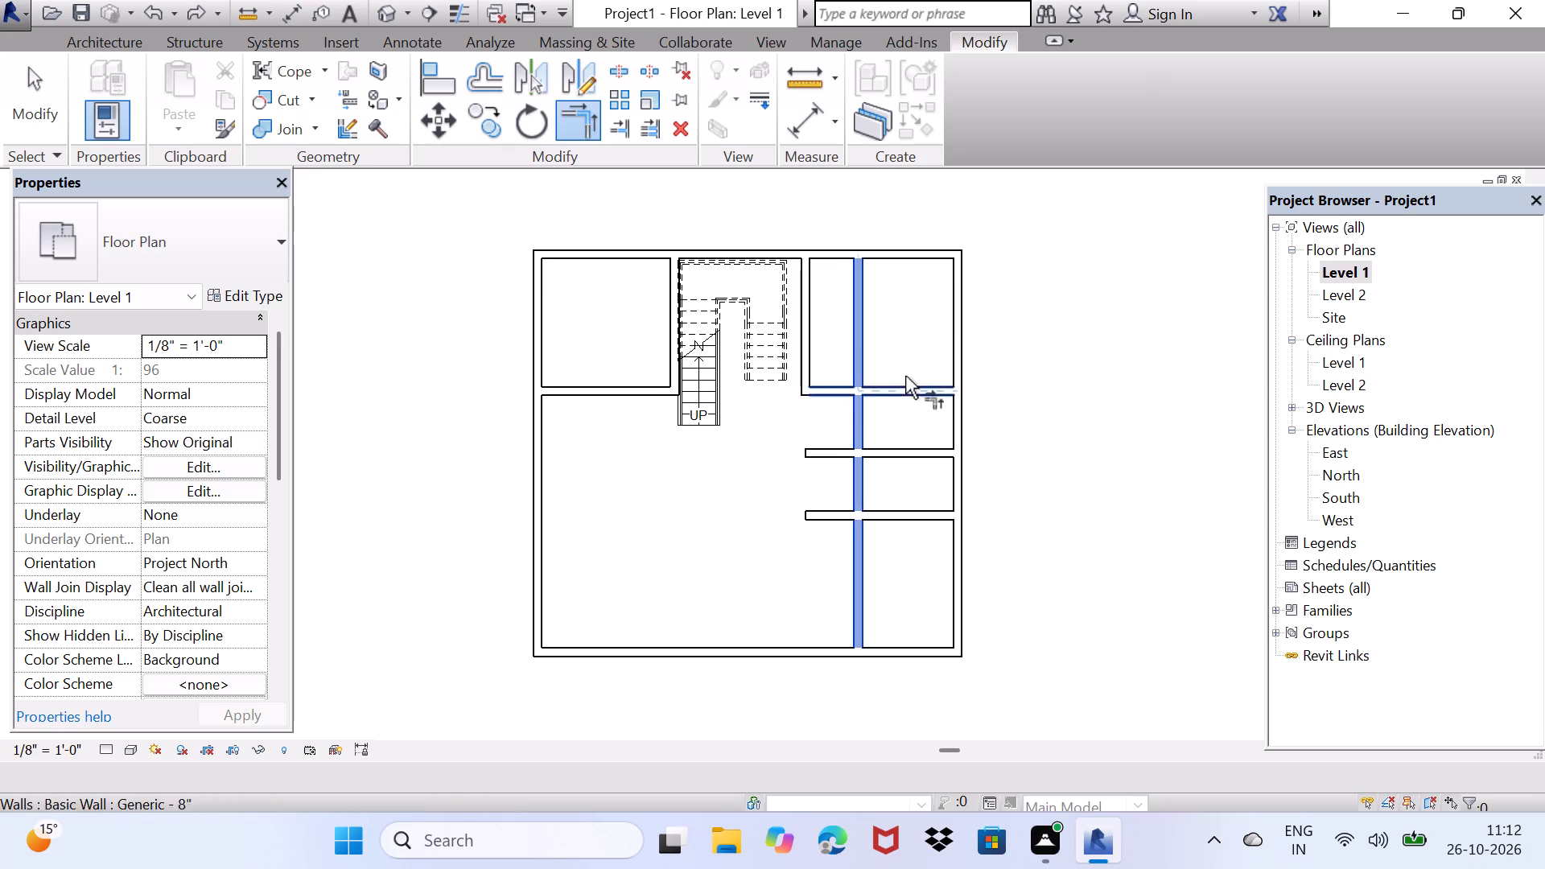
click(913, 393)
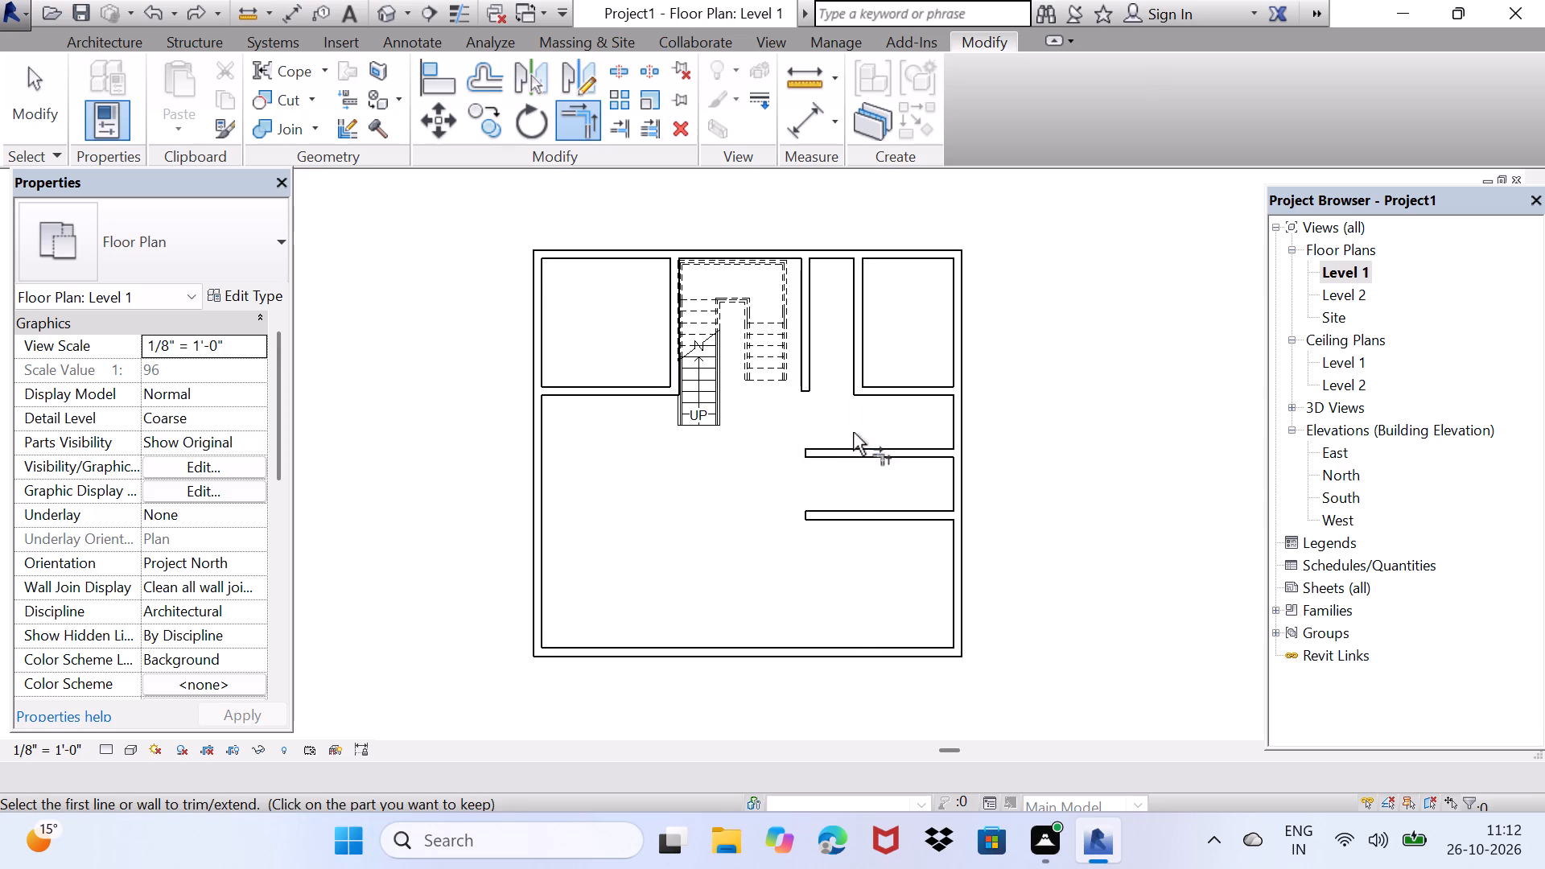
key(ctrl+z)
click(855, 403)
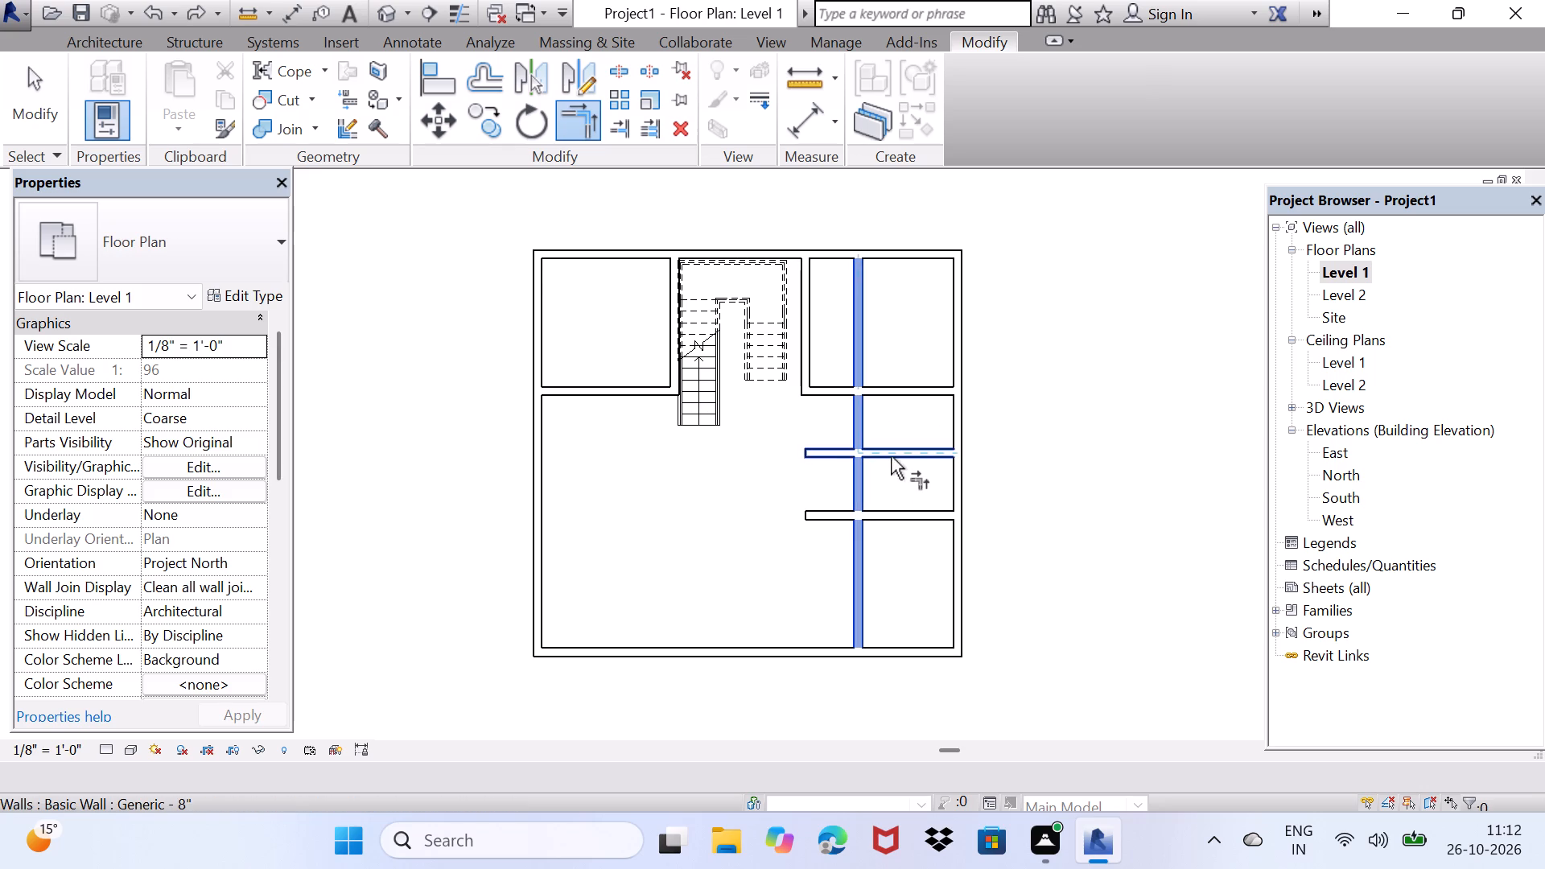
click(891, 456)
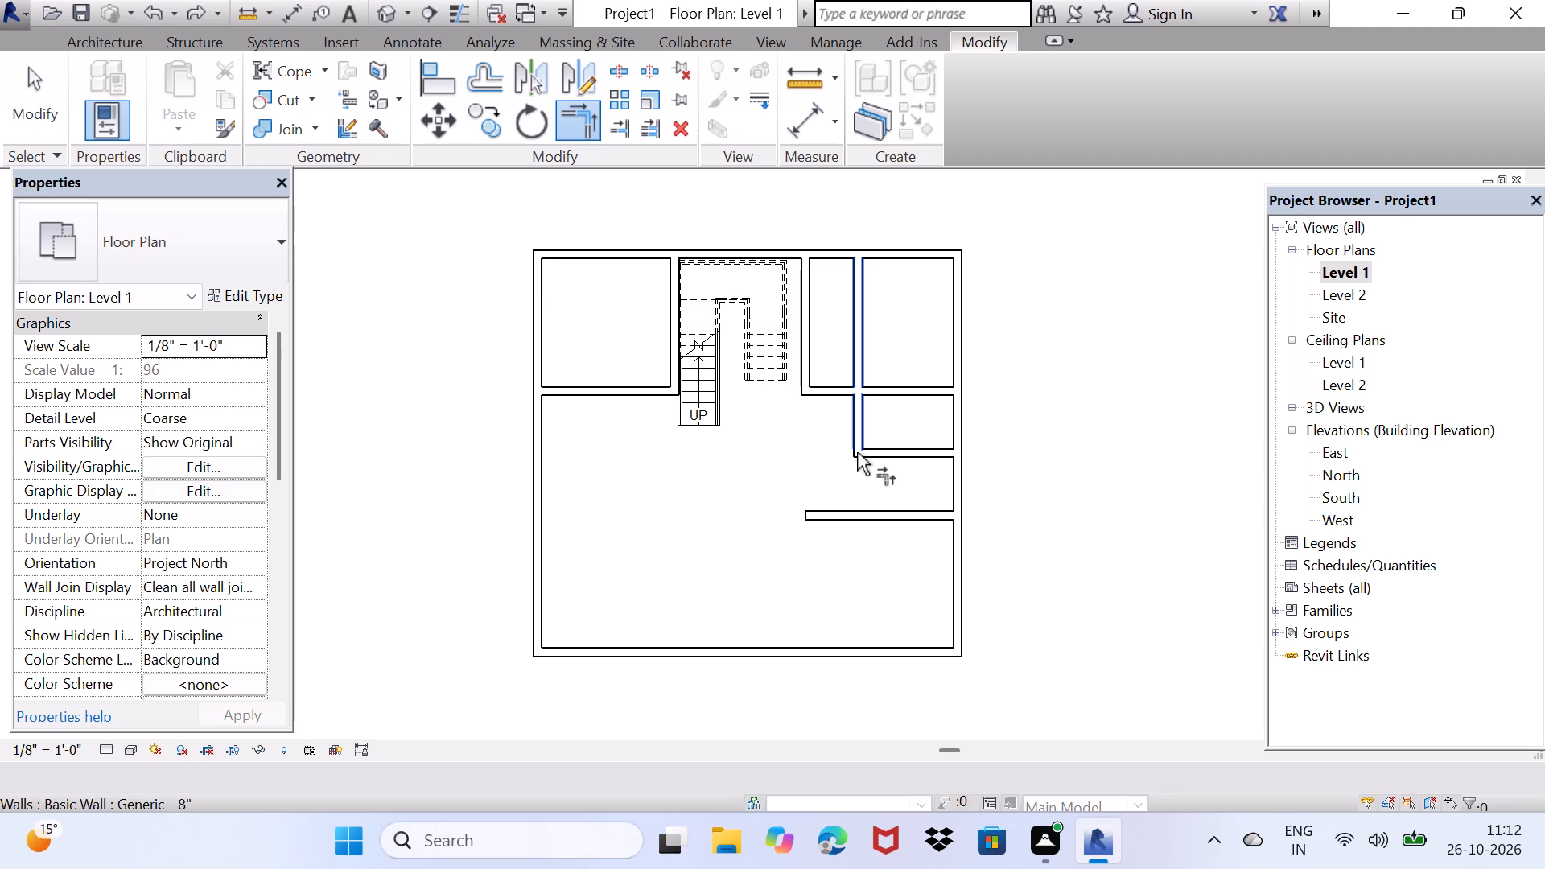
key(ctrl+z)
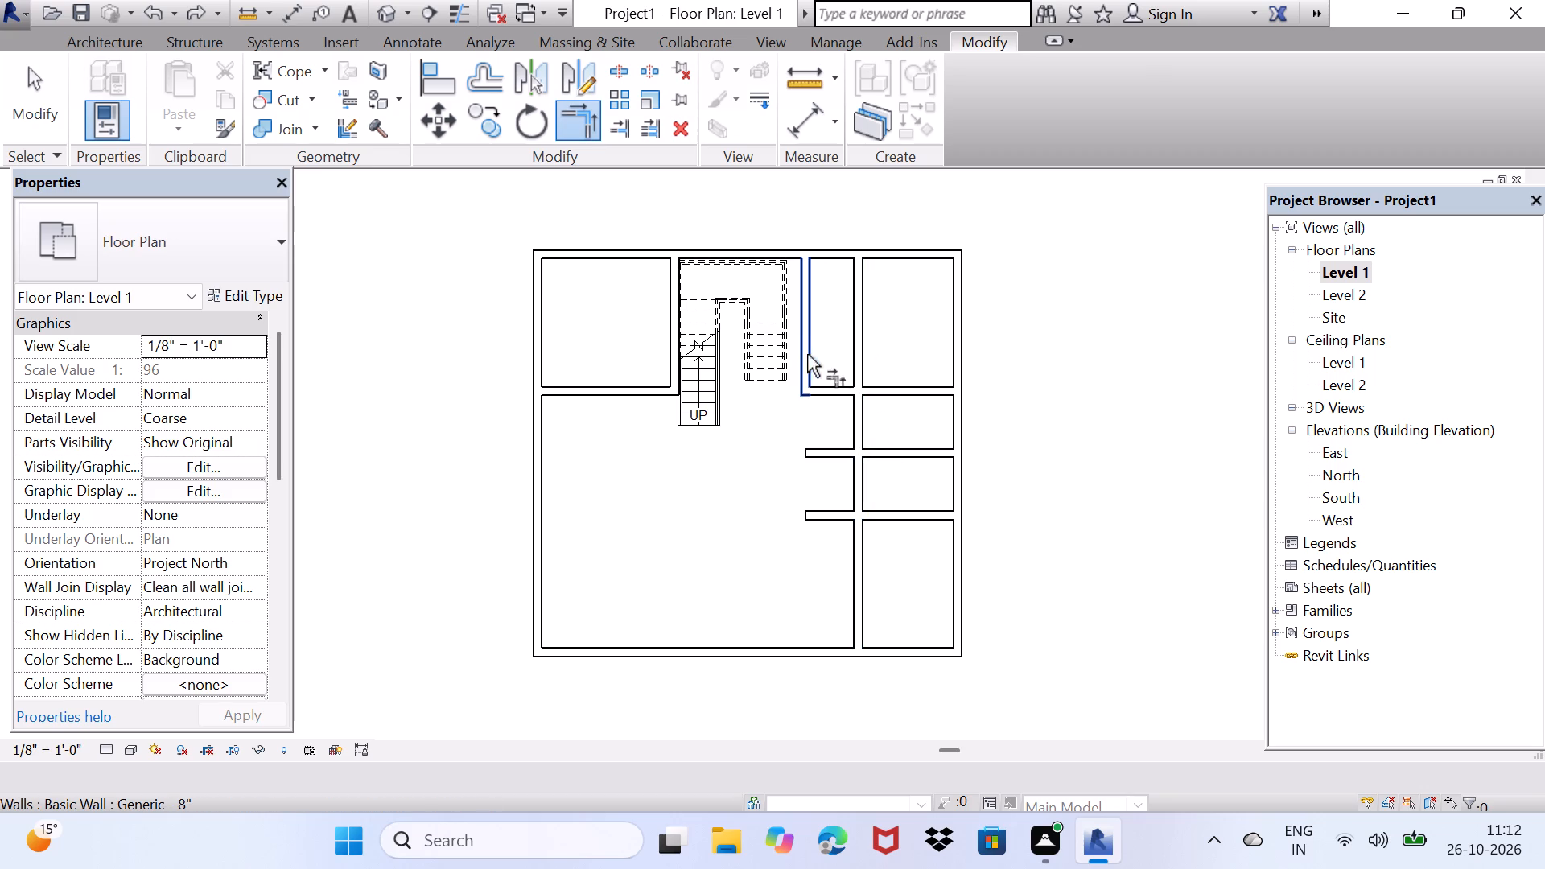
Trim the new north-south partition and the first offset wall to a corner, keeping their north and east parts.
ctrl+click(807, 354)
ctrl+click(828, 387)
ctrl+click(828, 389)
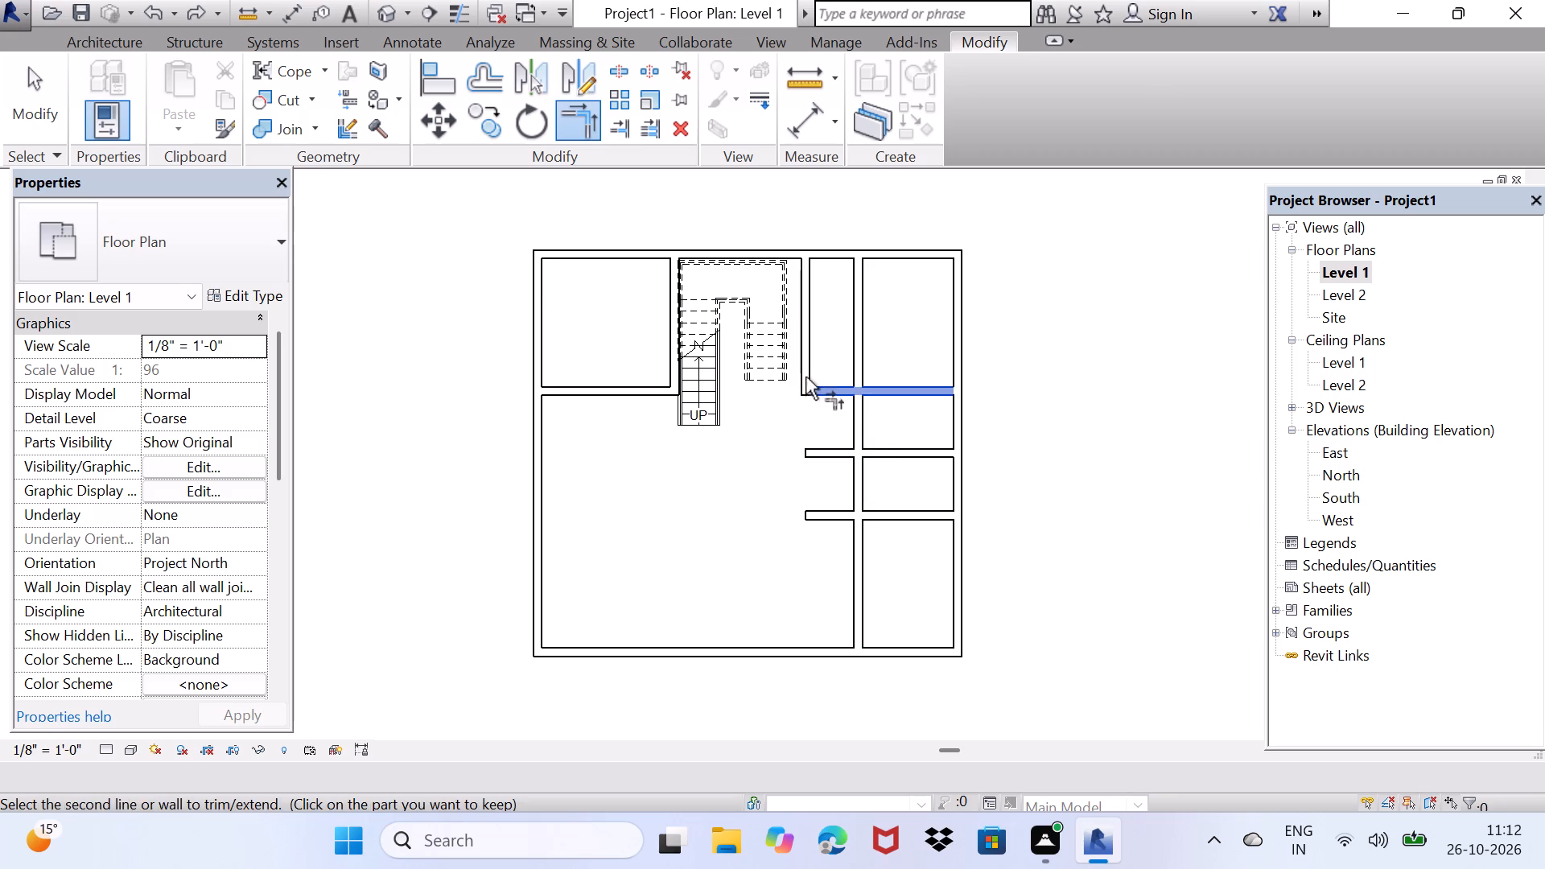
ctrl+click(805, 376)
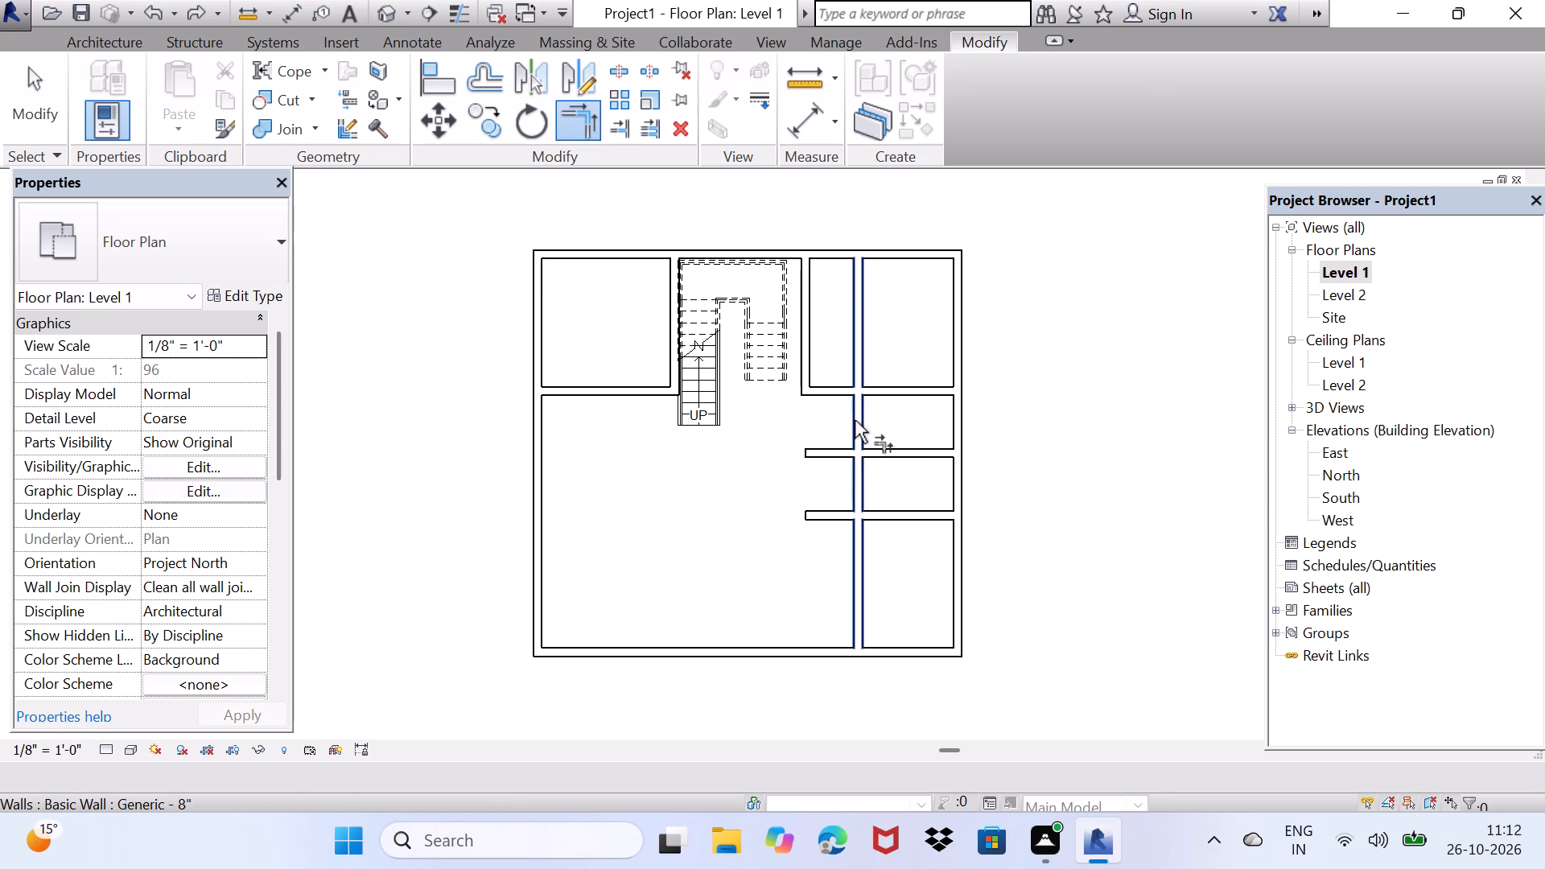
click(855, 420)
click(875, 448)
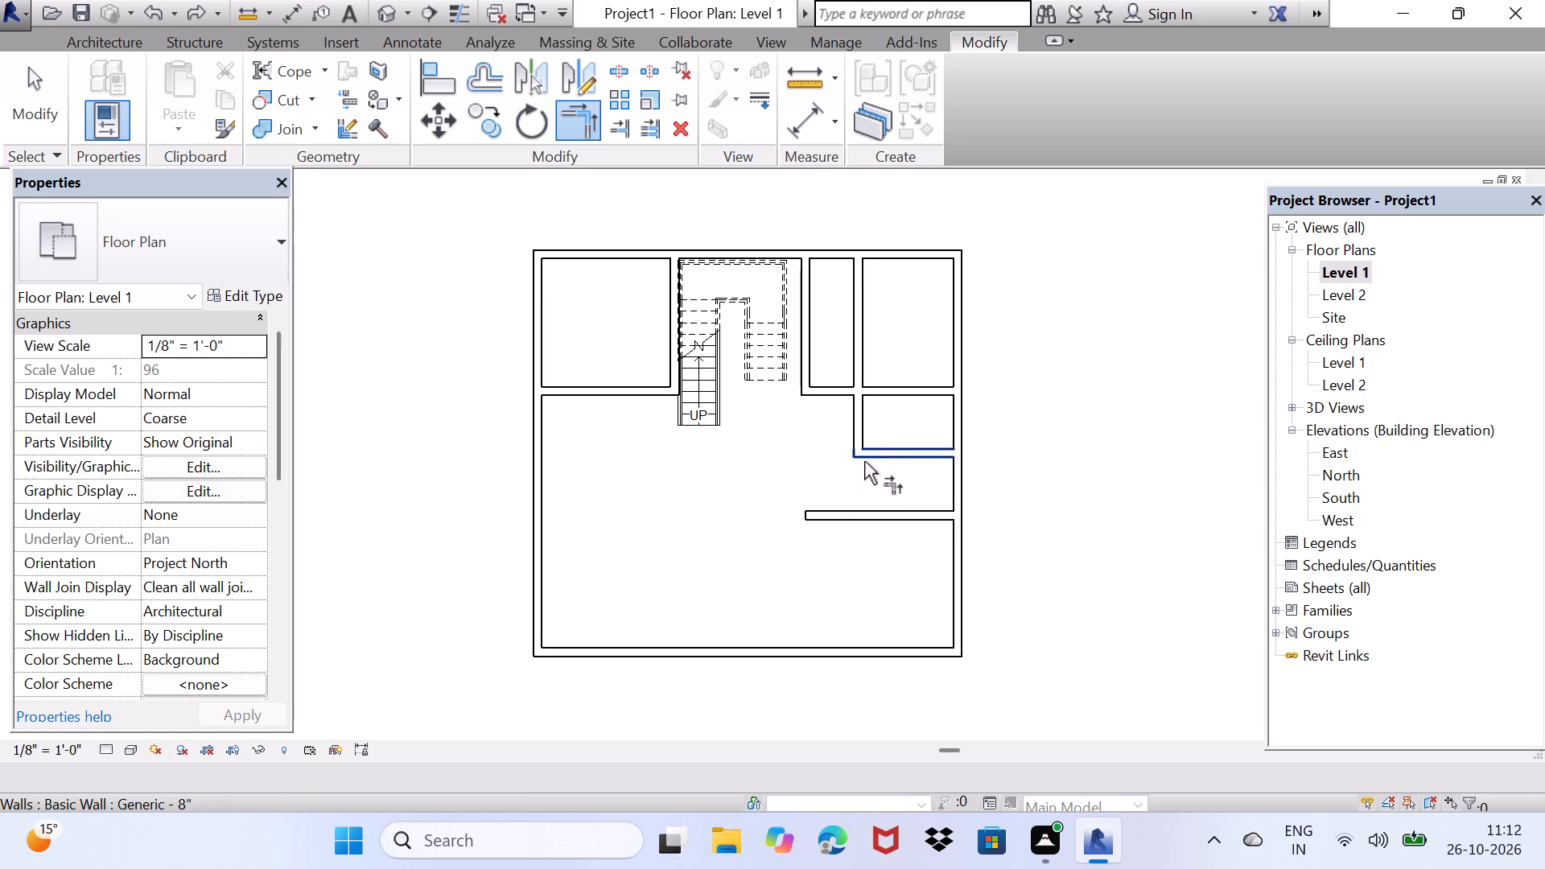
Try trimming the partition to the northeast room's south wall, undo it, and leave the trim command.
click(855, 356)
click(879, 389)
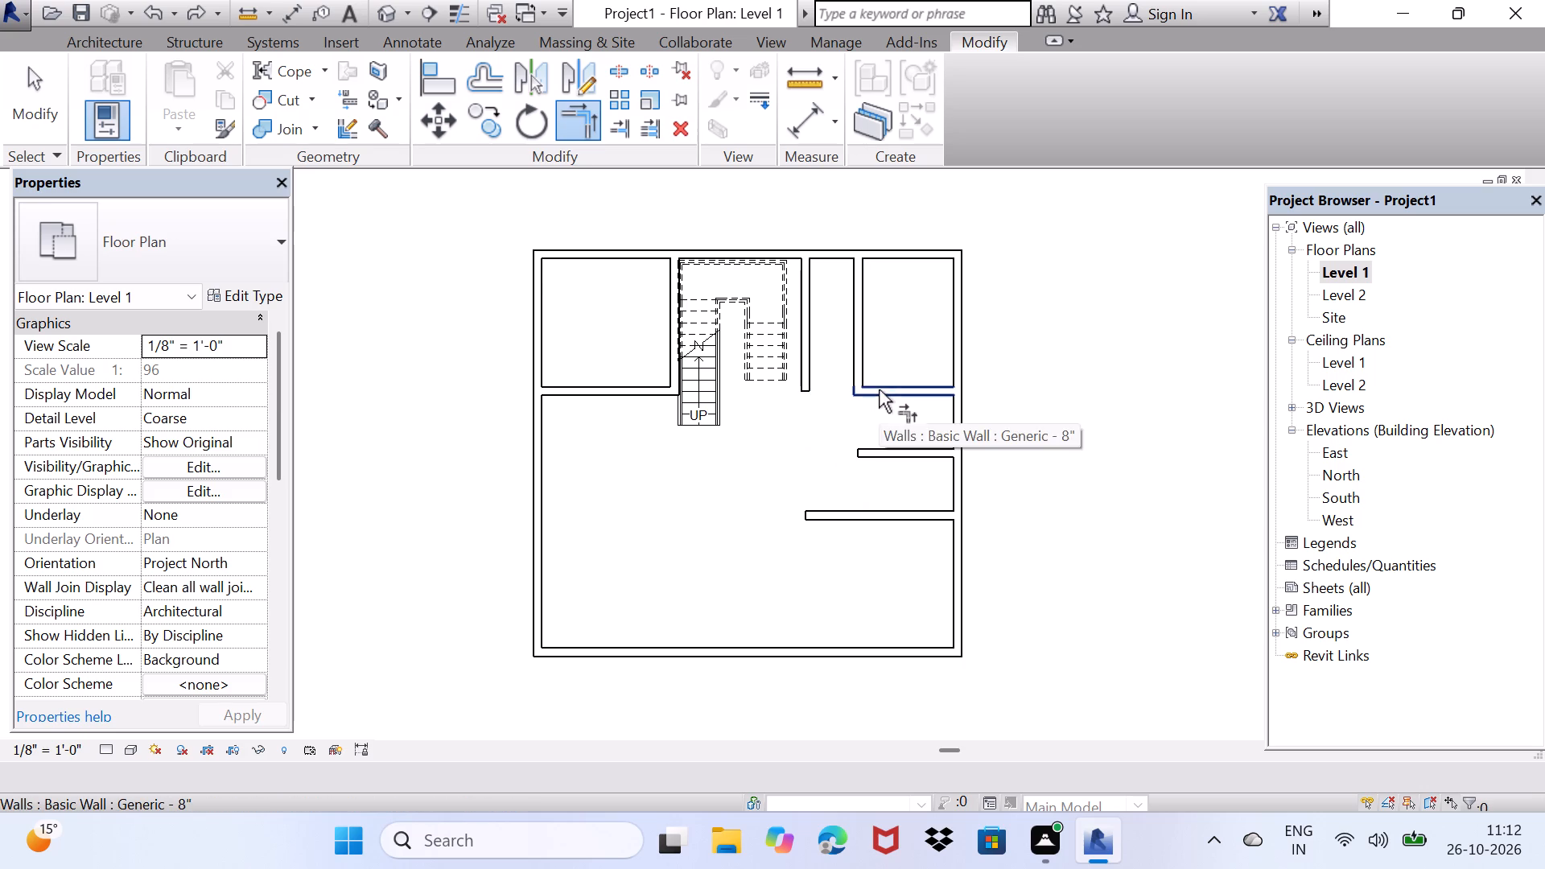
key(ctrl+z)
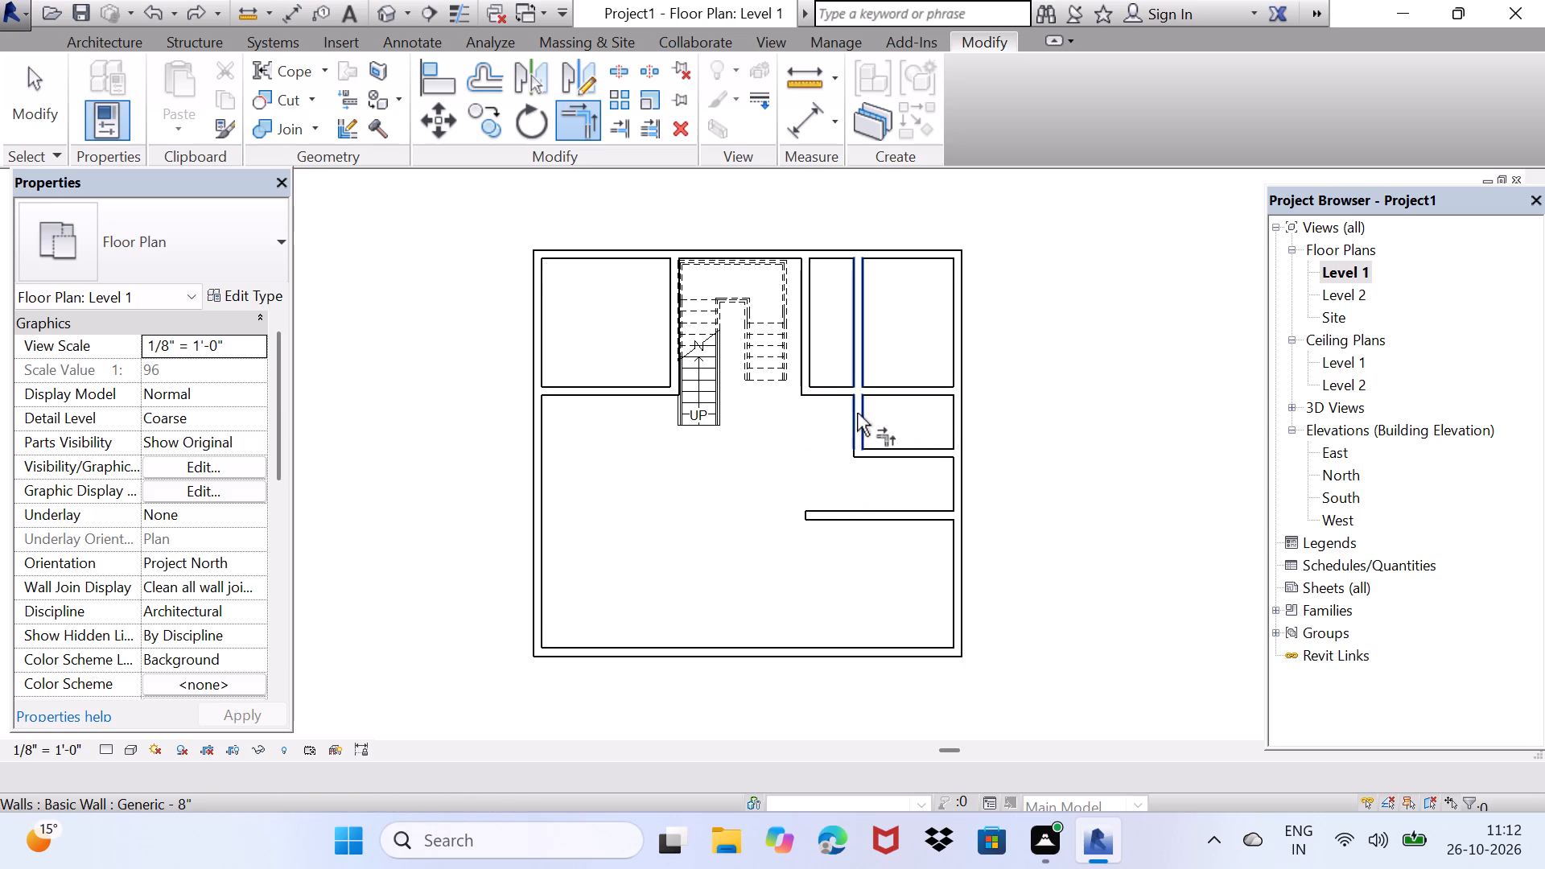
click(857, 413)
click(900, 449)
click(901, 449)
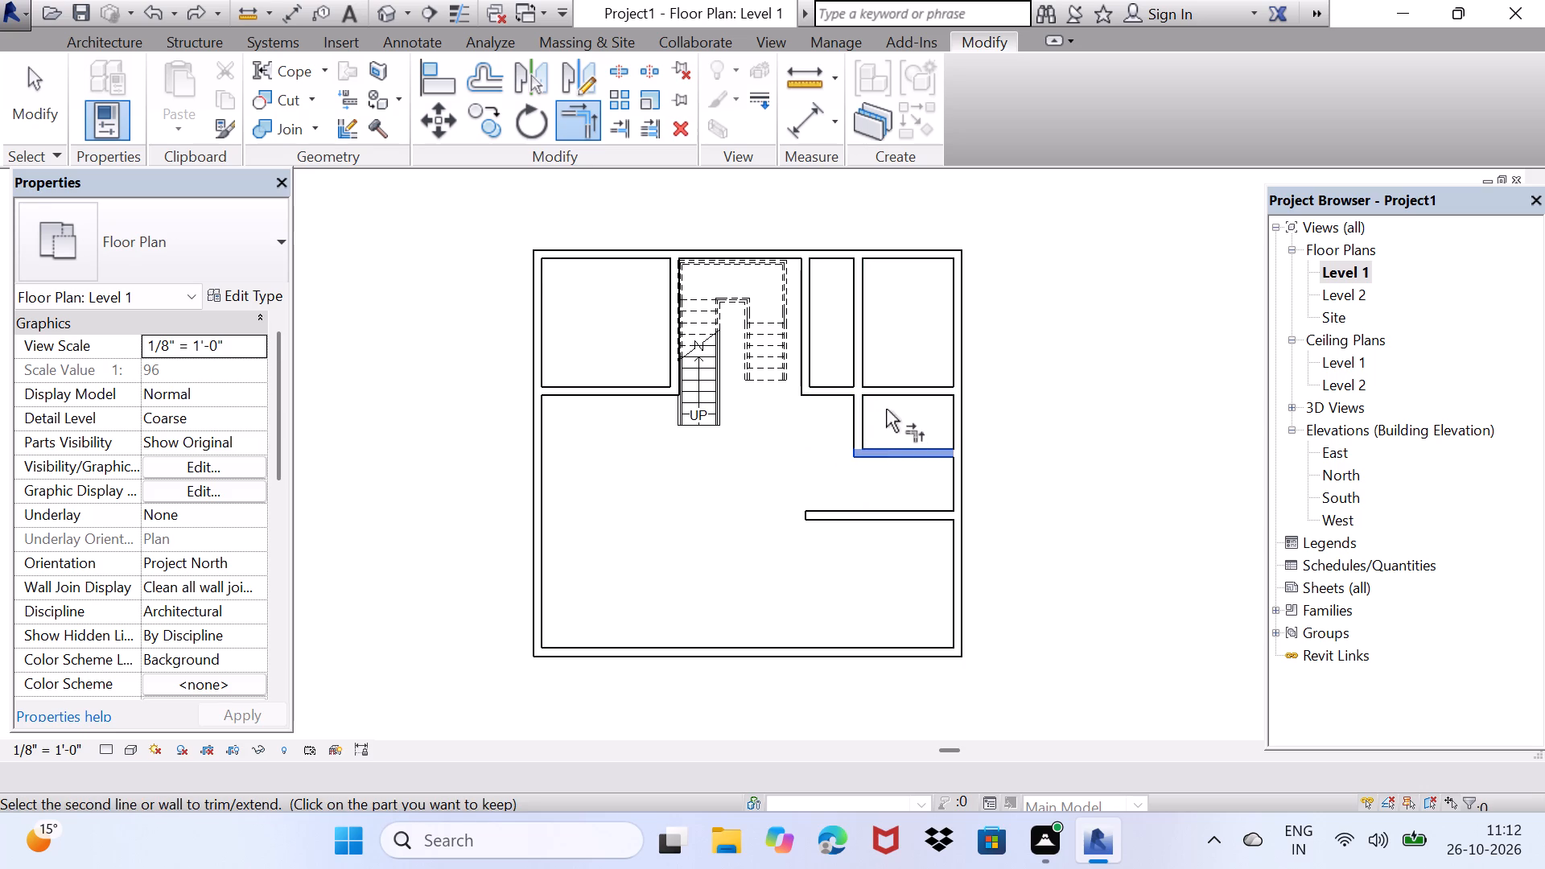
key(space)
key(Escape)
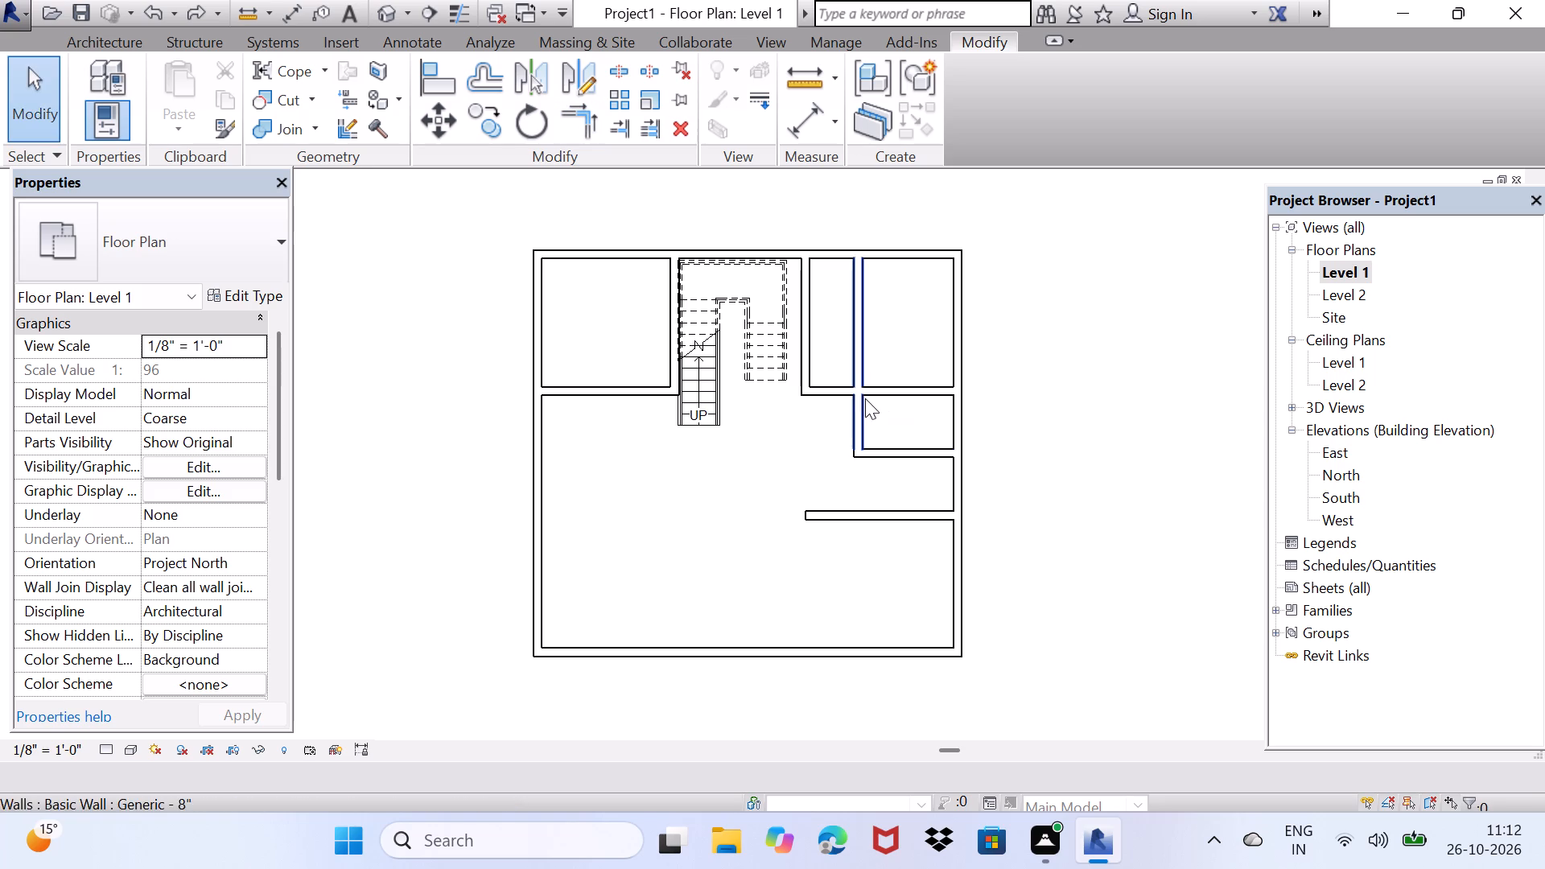
Split the new north-south partition at its junction with the northeast room's south wall.
scroll(831, 387, up, 3)
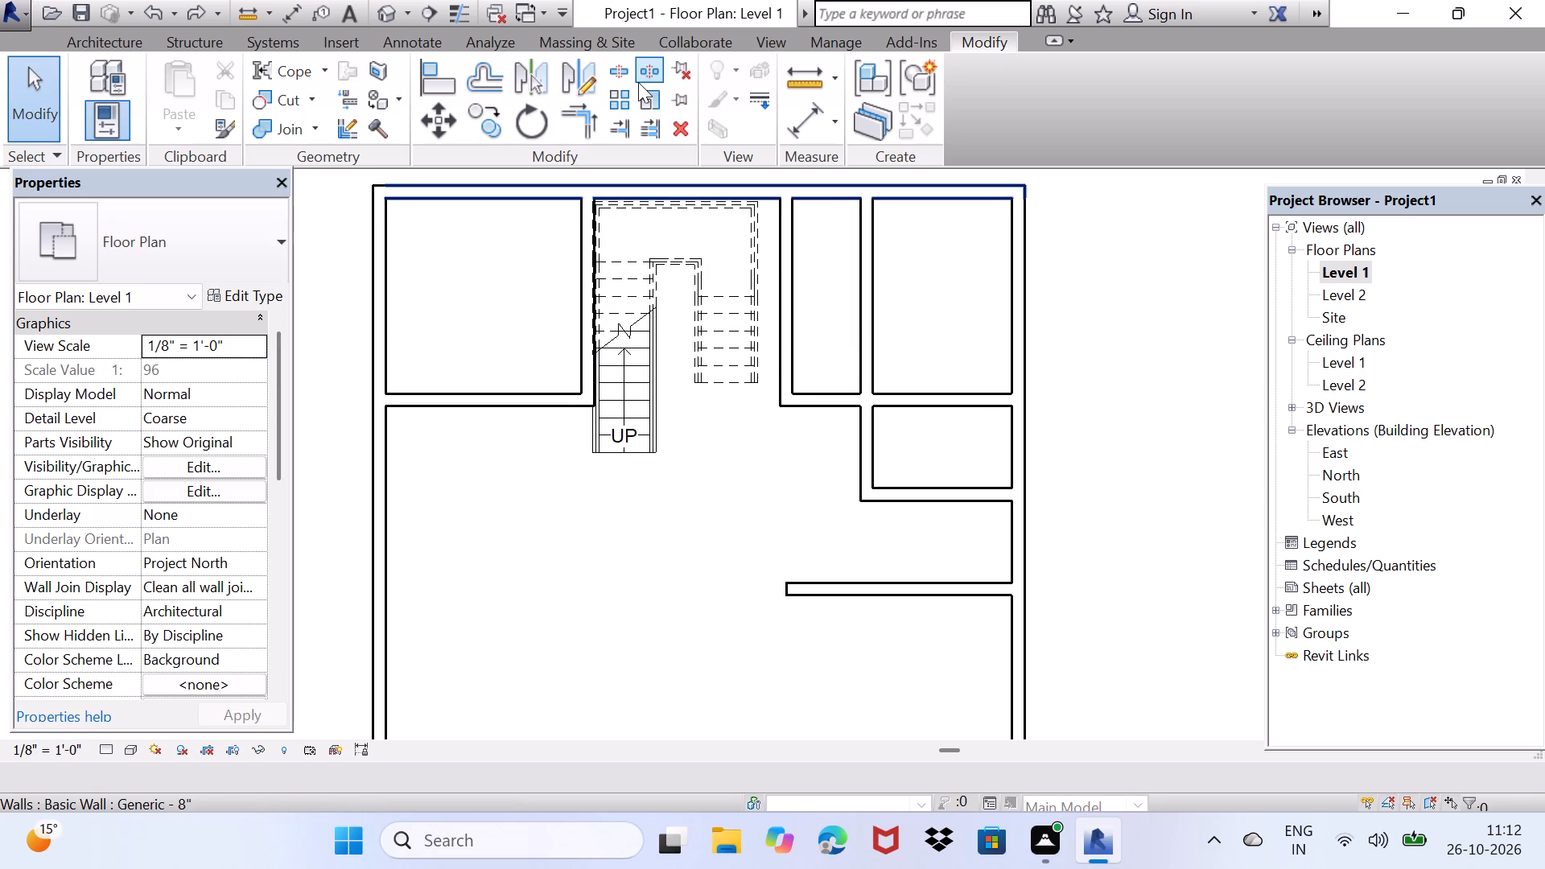
click(620, 78)
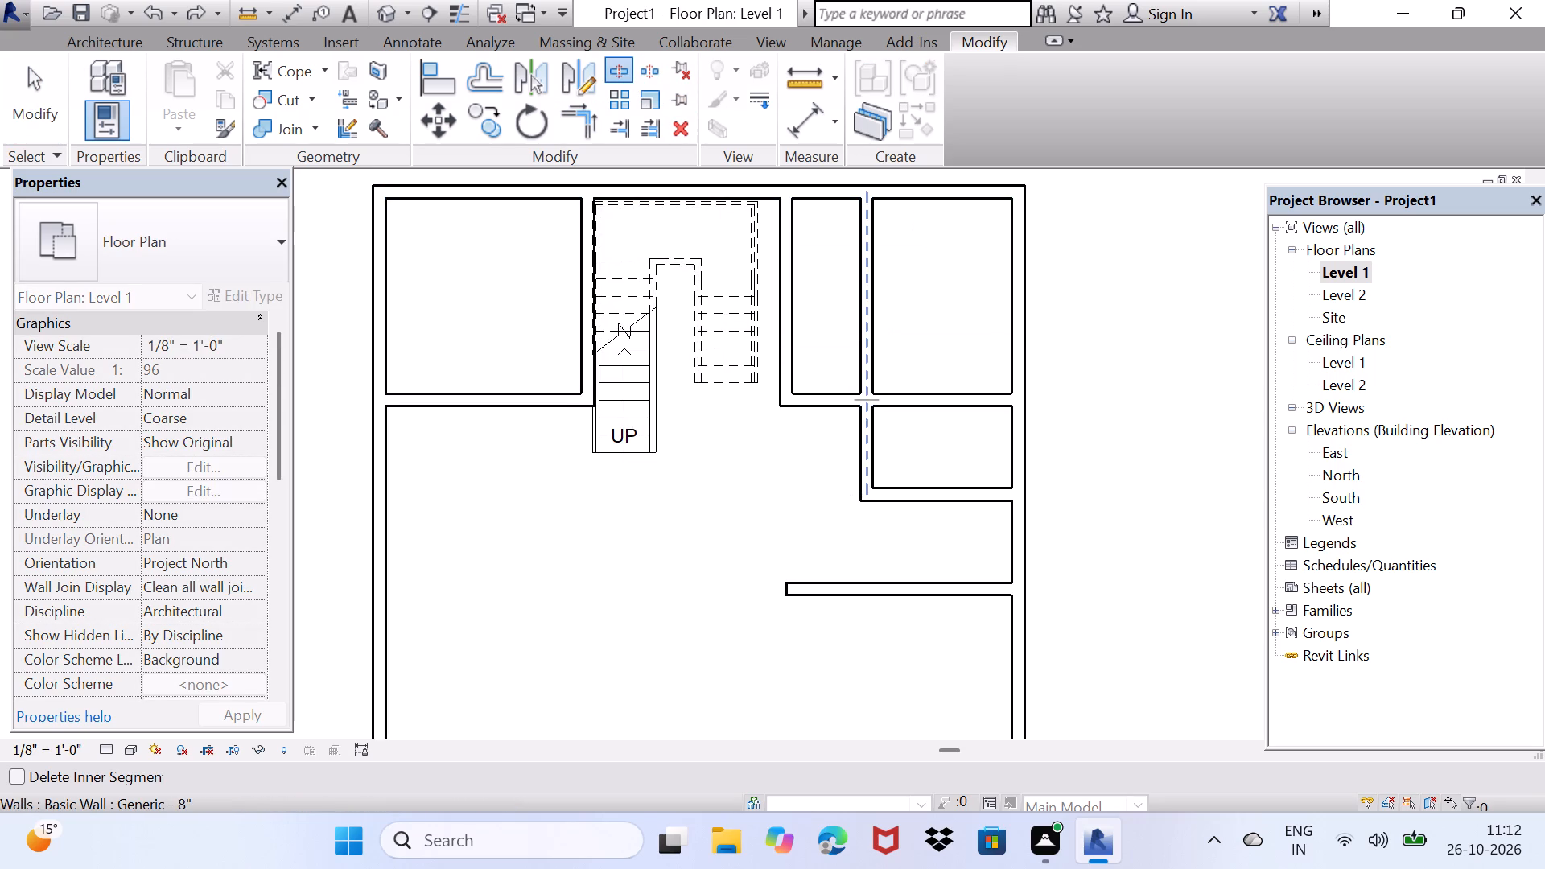
scroll(868, 397, up, 11)
click(867, 378)
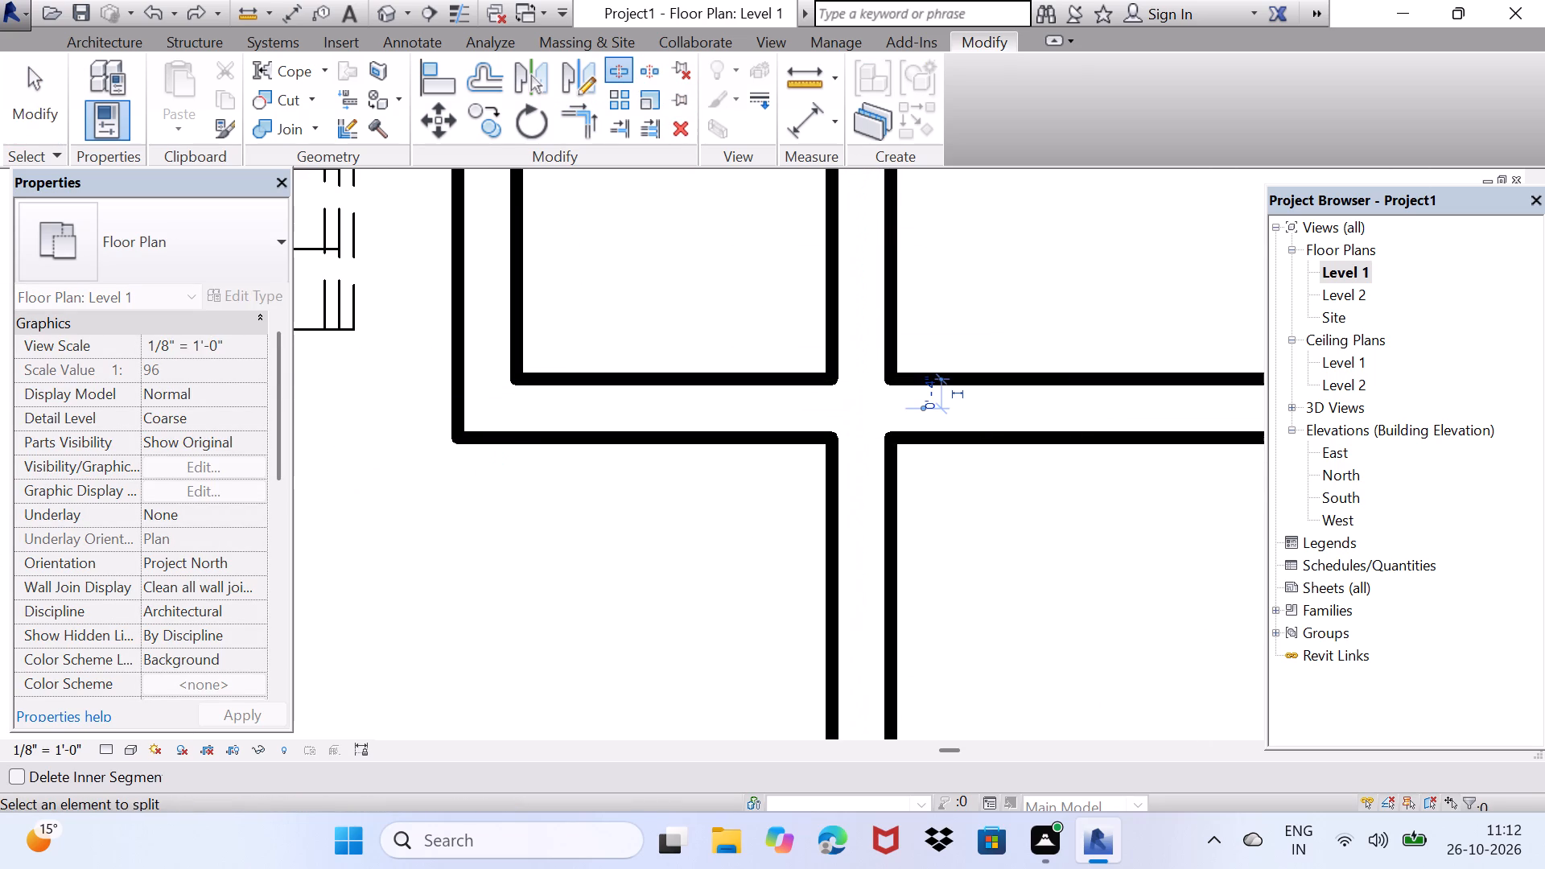
scroll(849, 389, down, 3)
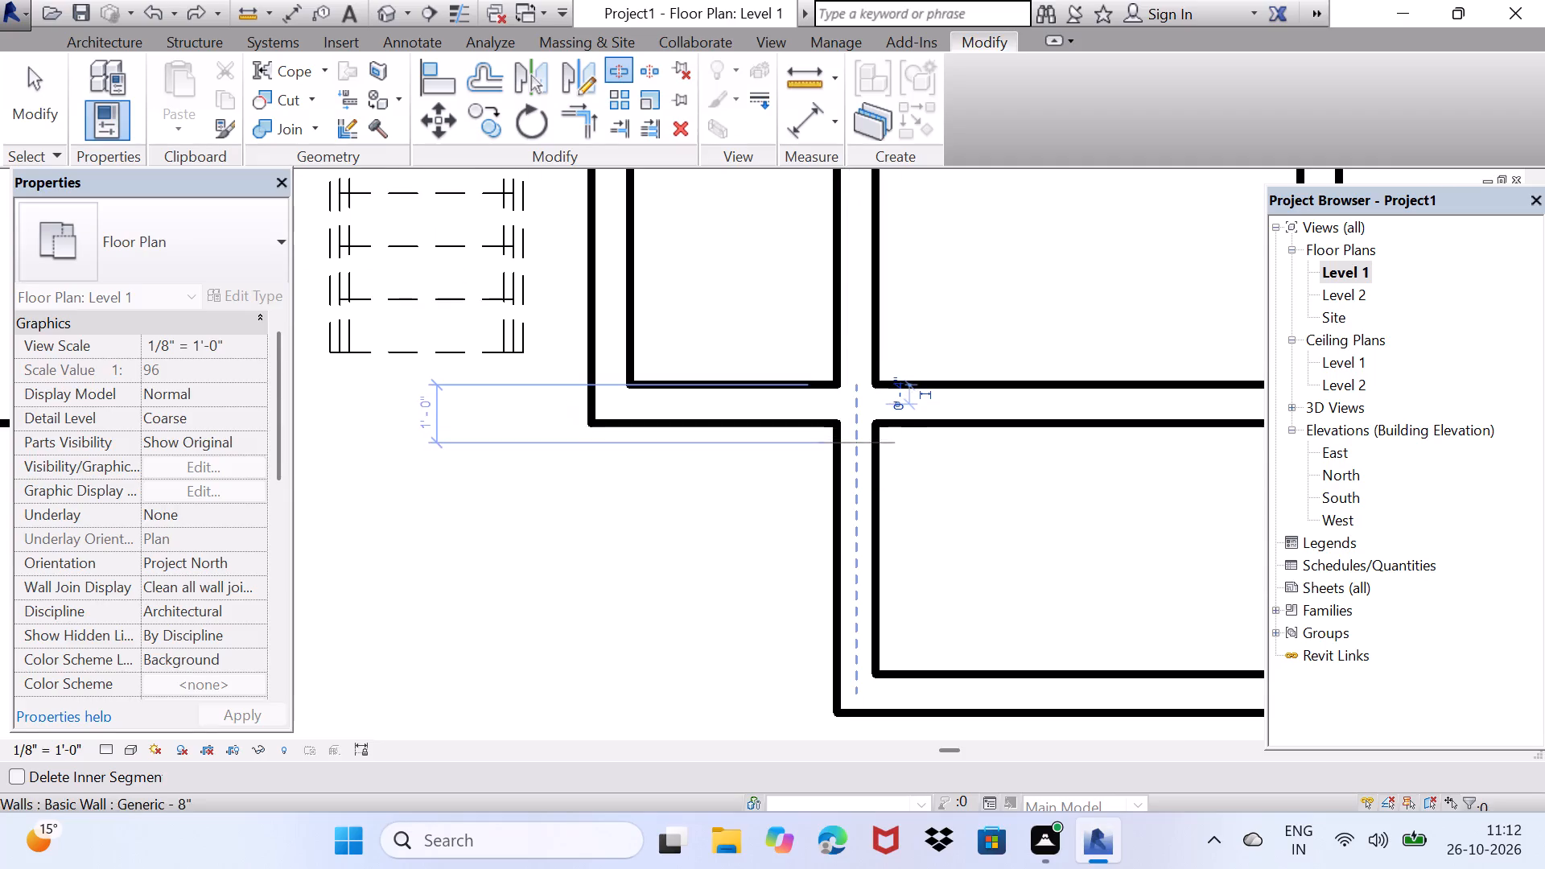
scroll(858, 430, down, 3)
key(space)
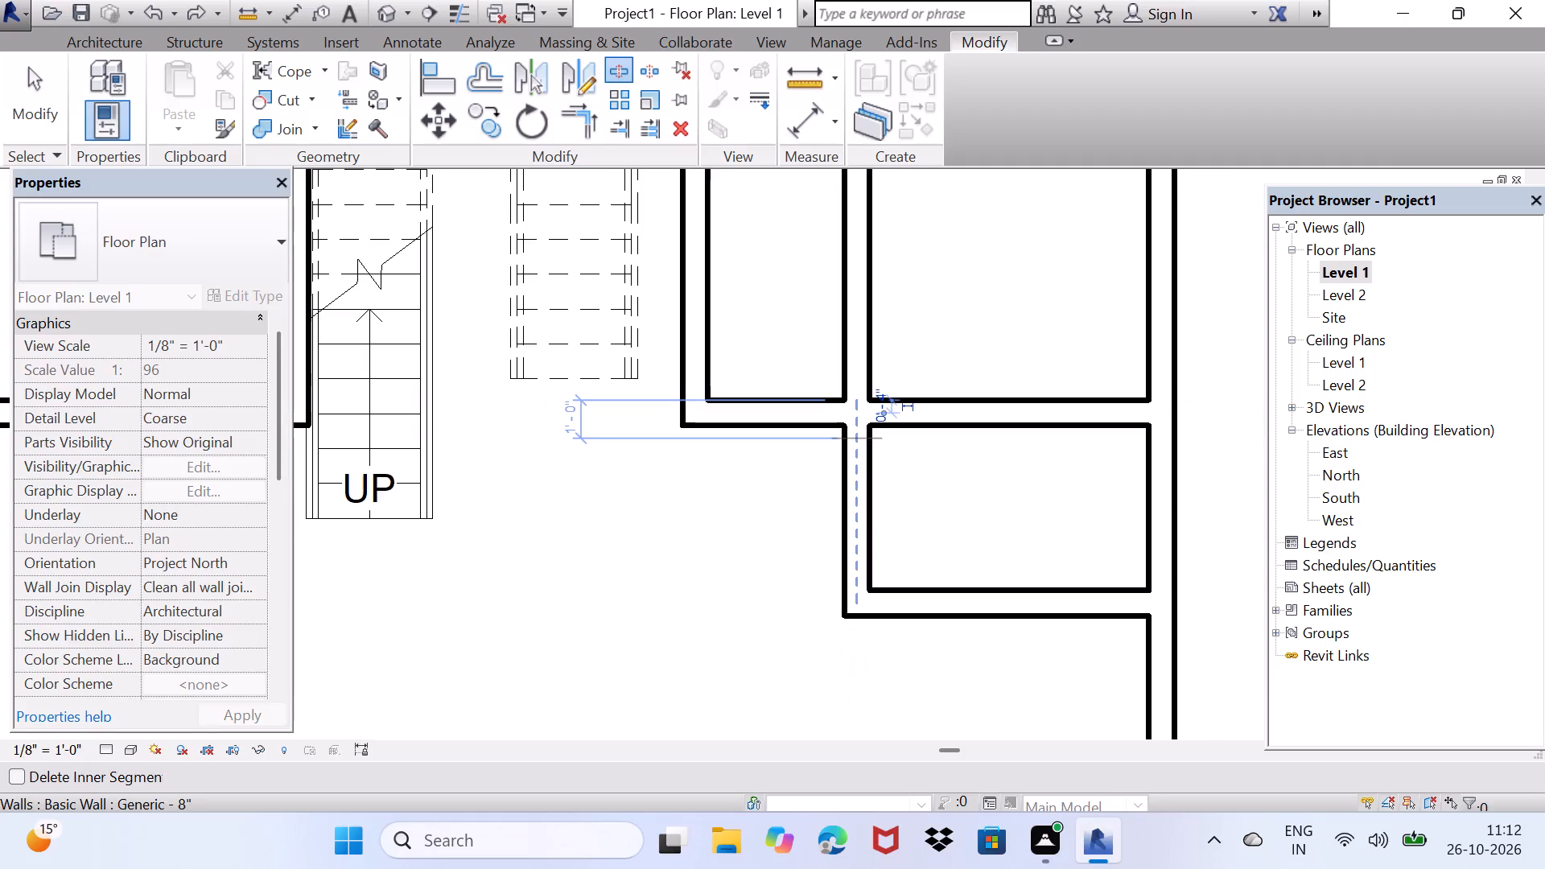
Delete the split-off segment of the north-south partition that lies inside the northeast room.
key(Escape)
key(Escape)
click(858, 299)
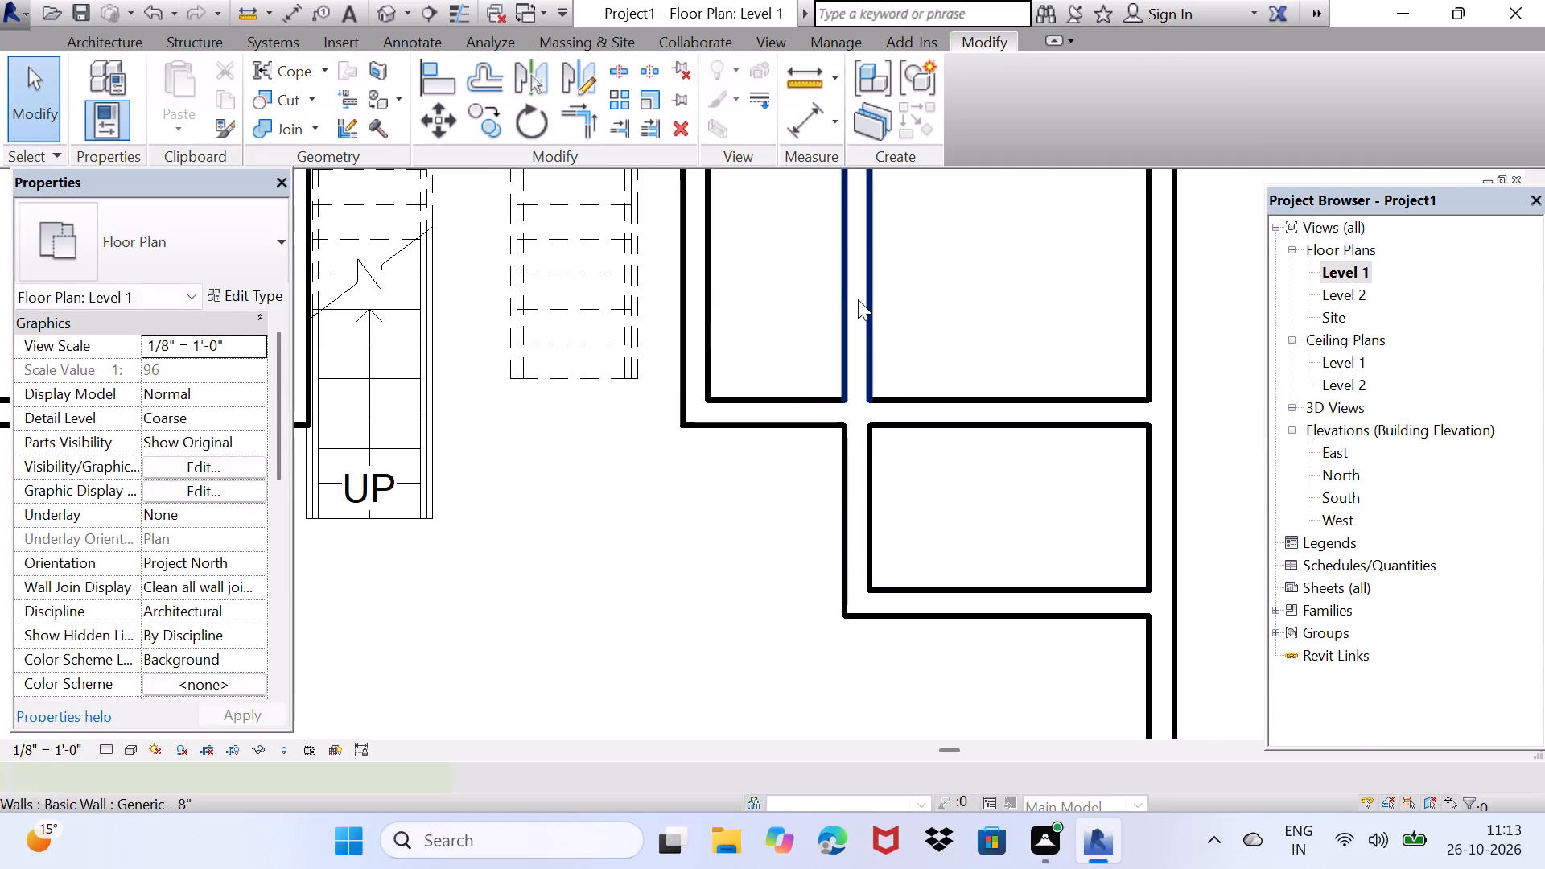
key(Delete)
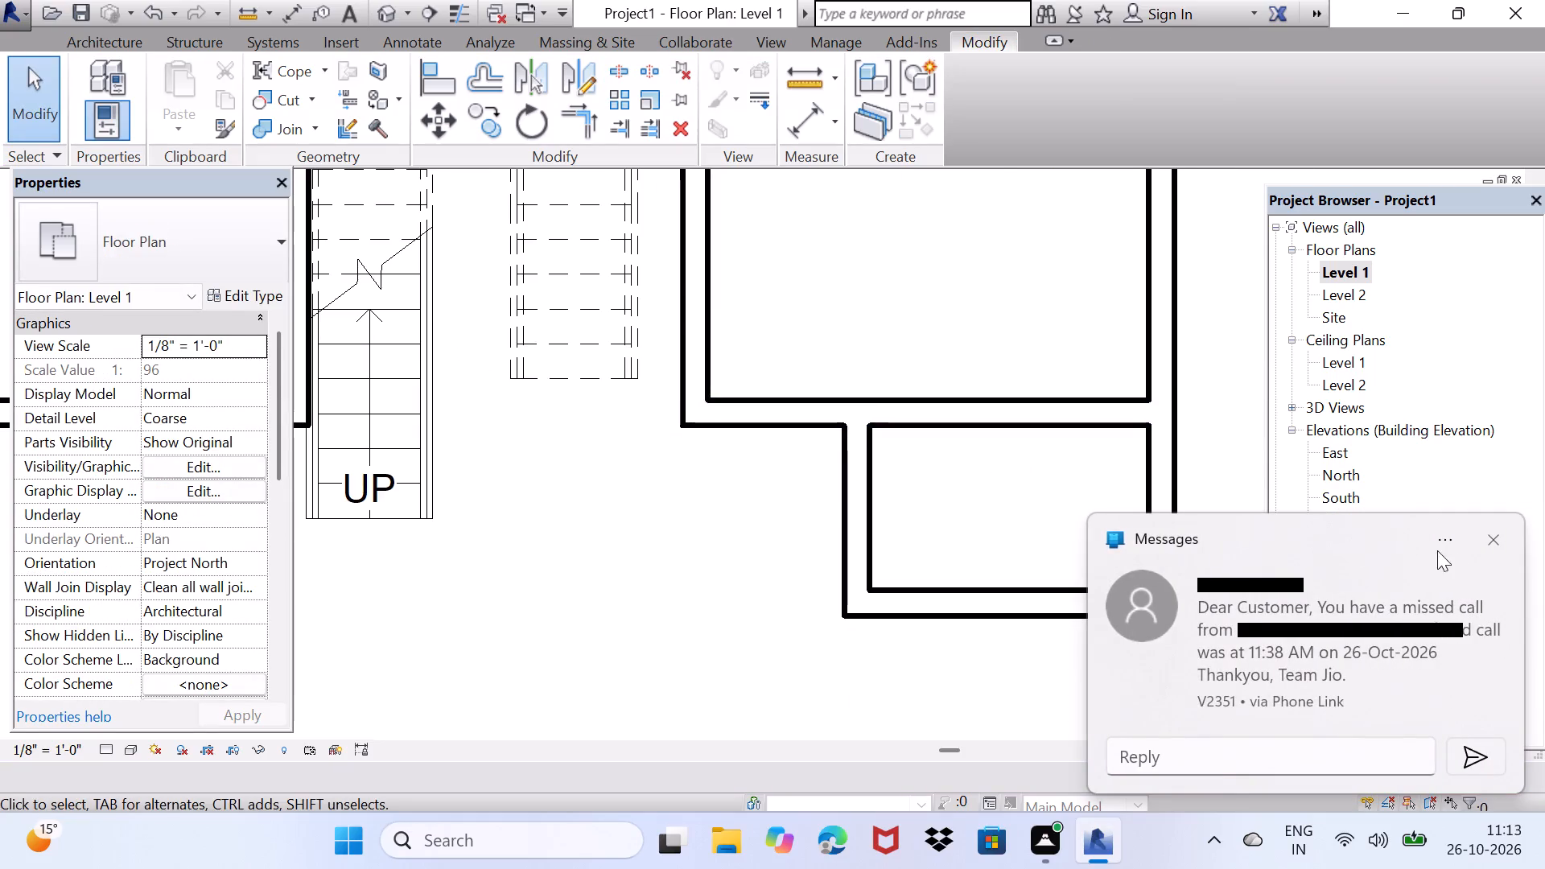
click(1502, 535)
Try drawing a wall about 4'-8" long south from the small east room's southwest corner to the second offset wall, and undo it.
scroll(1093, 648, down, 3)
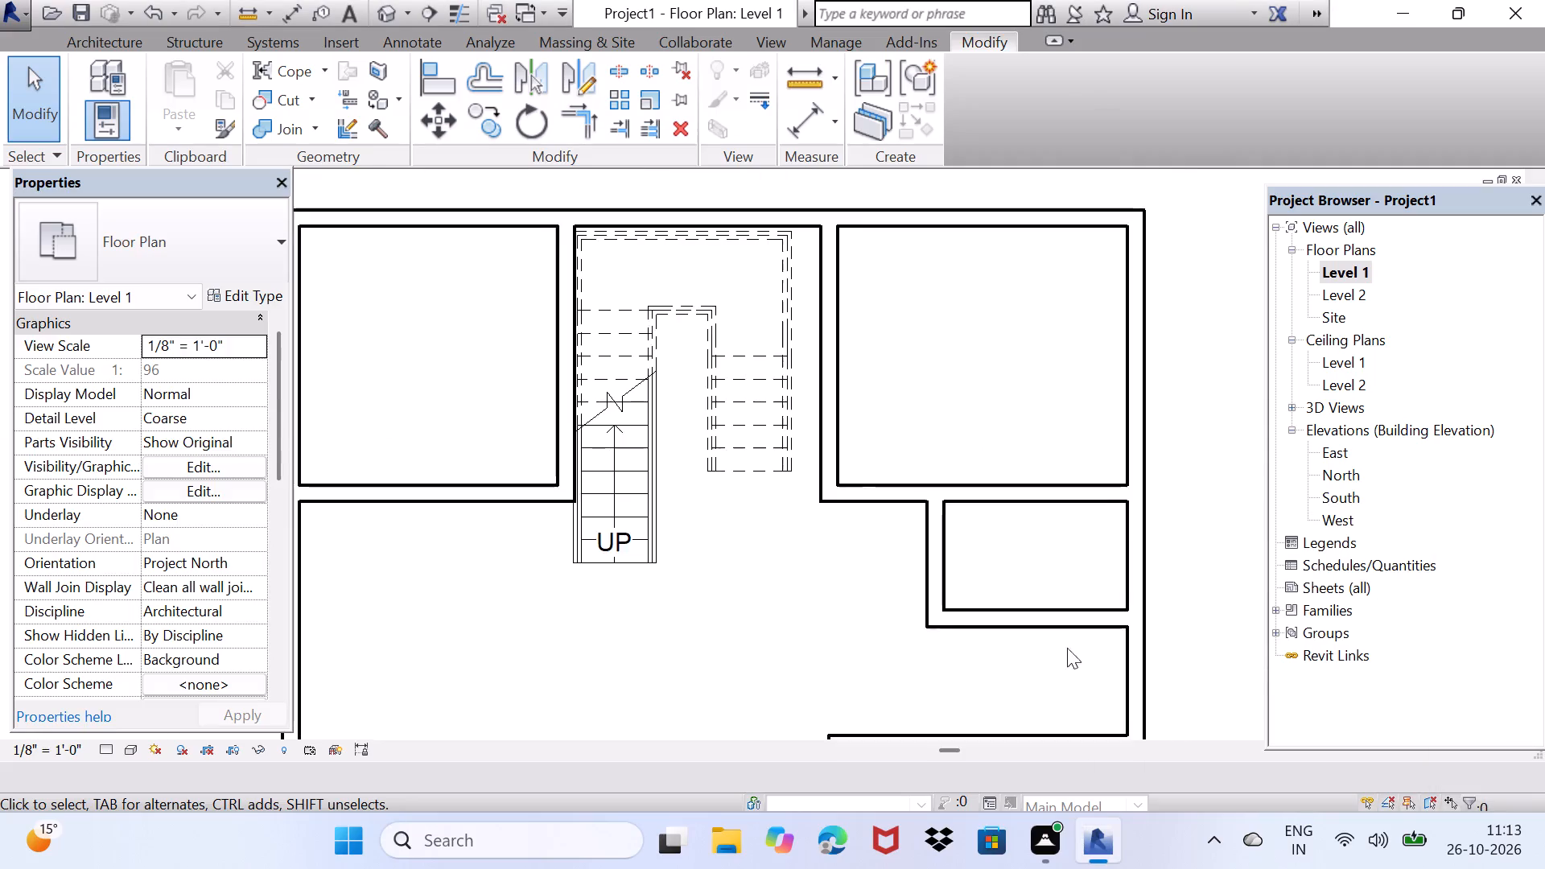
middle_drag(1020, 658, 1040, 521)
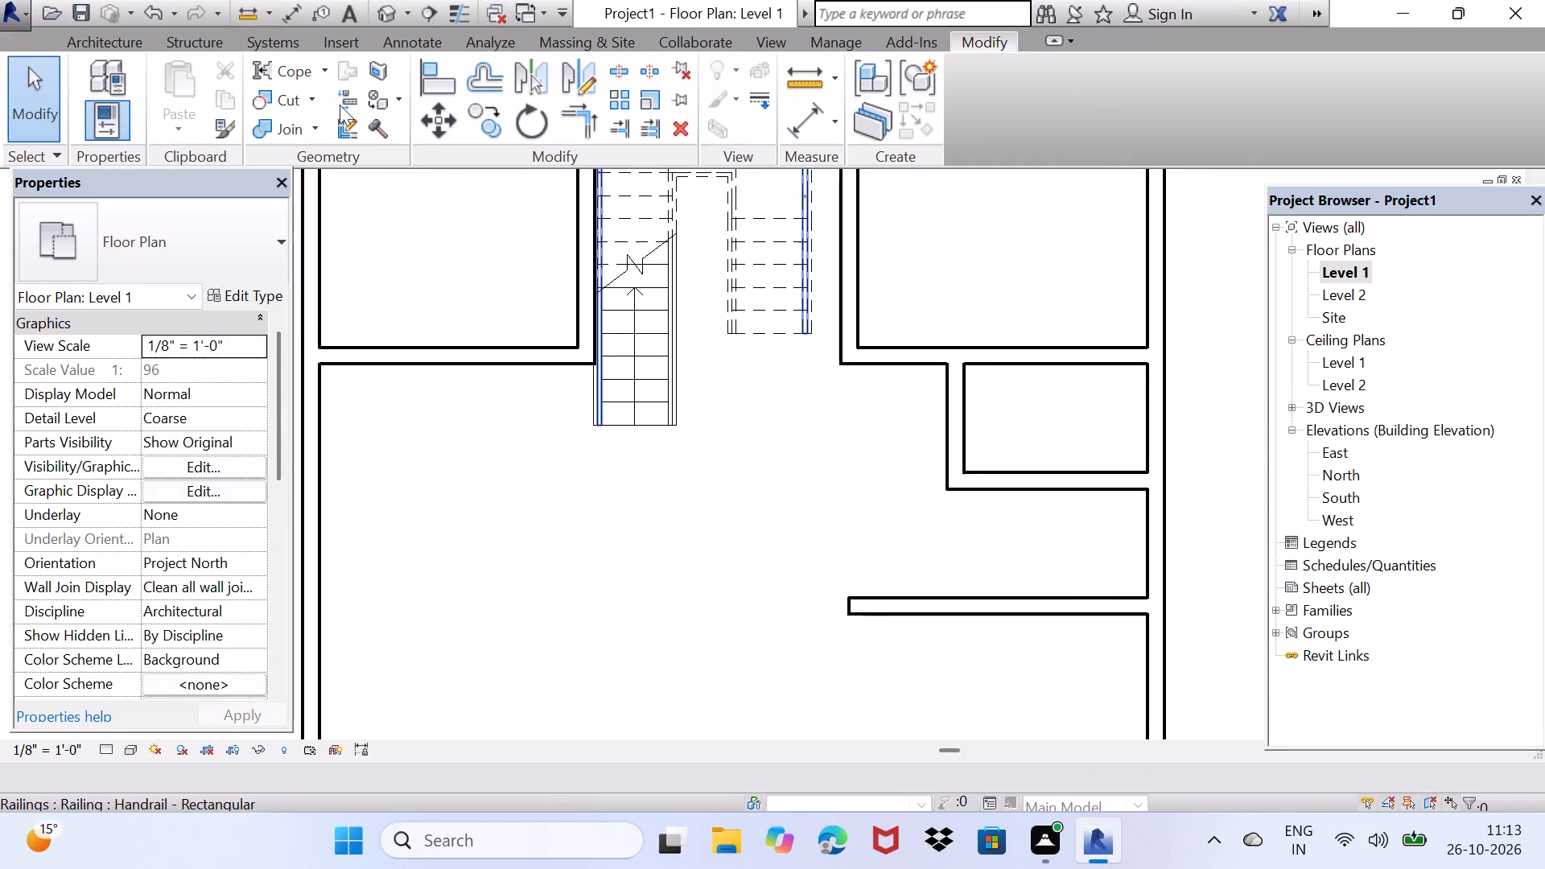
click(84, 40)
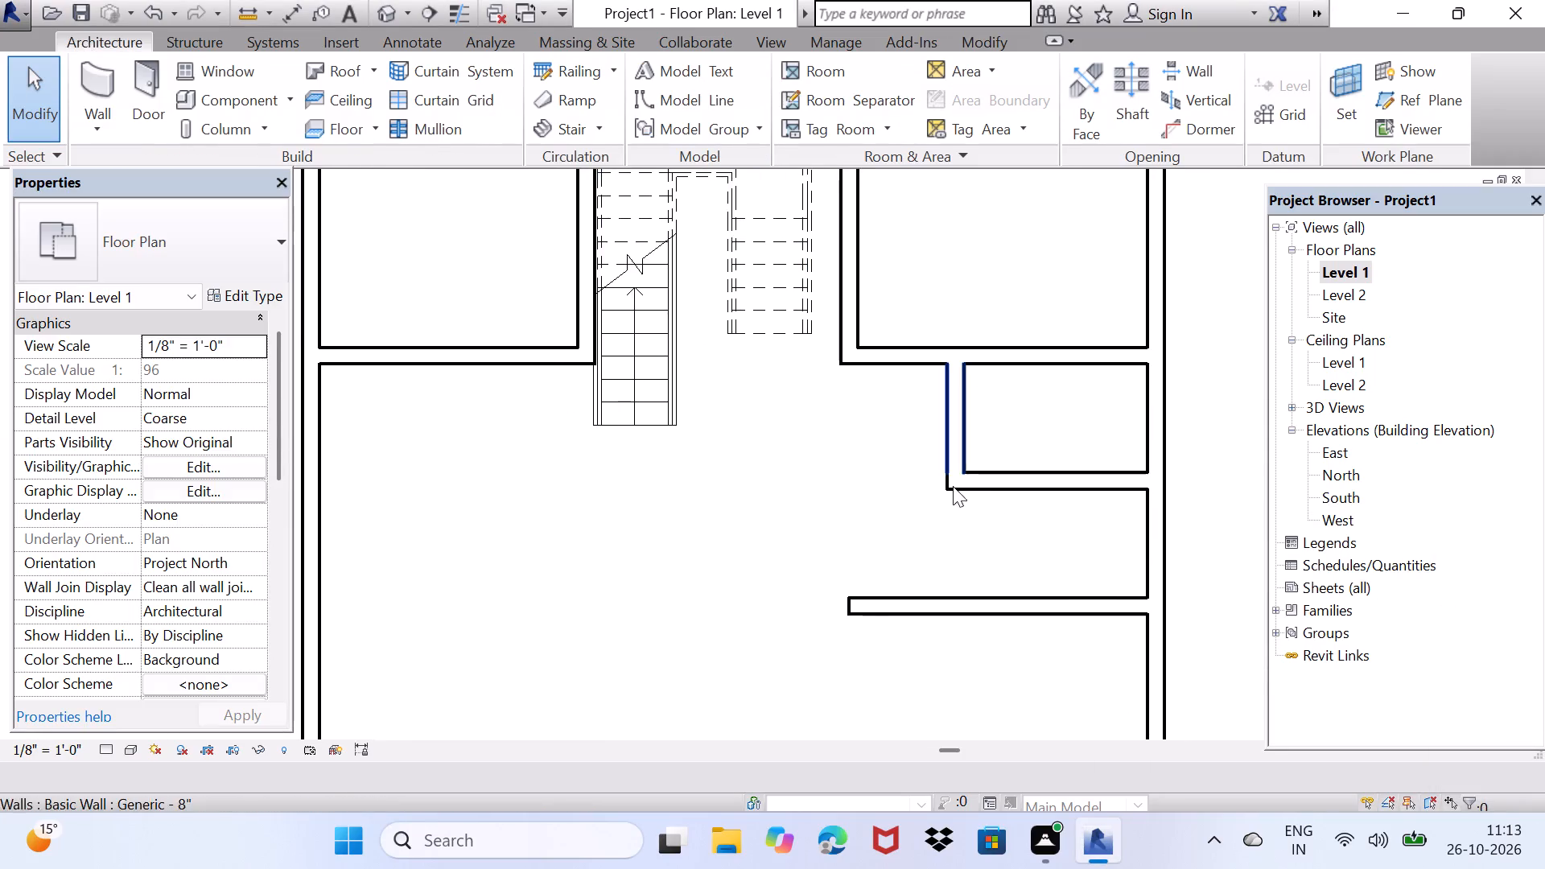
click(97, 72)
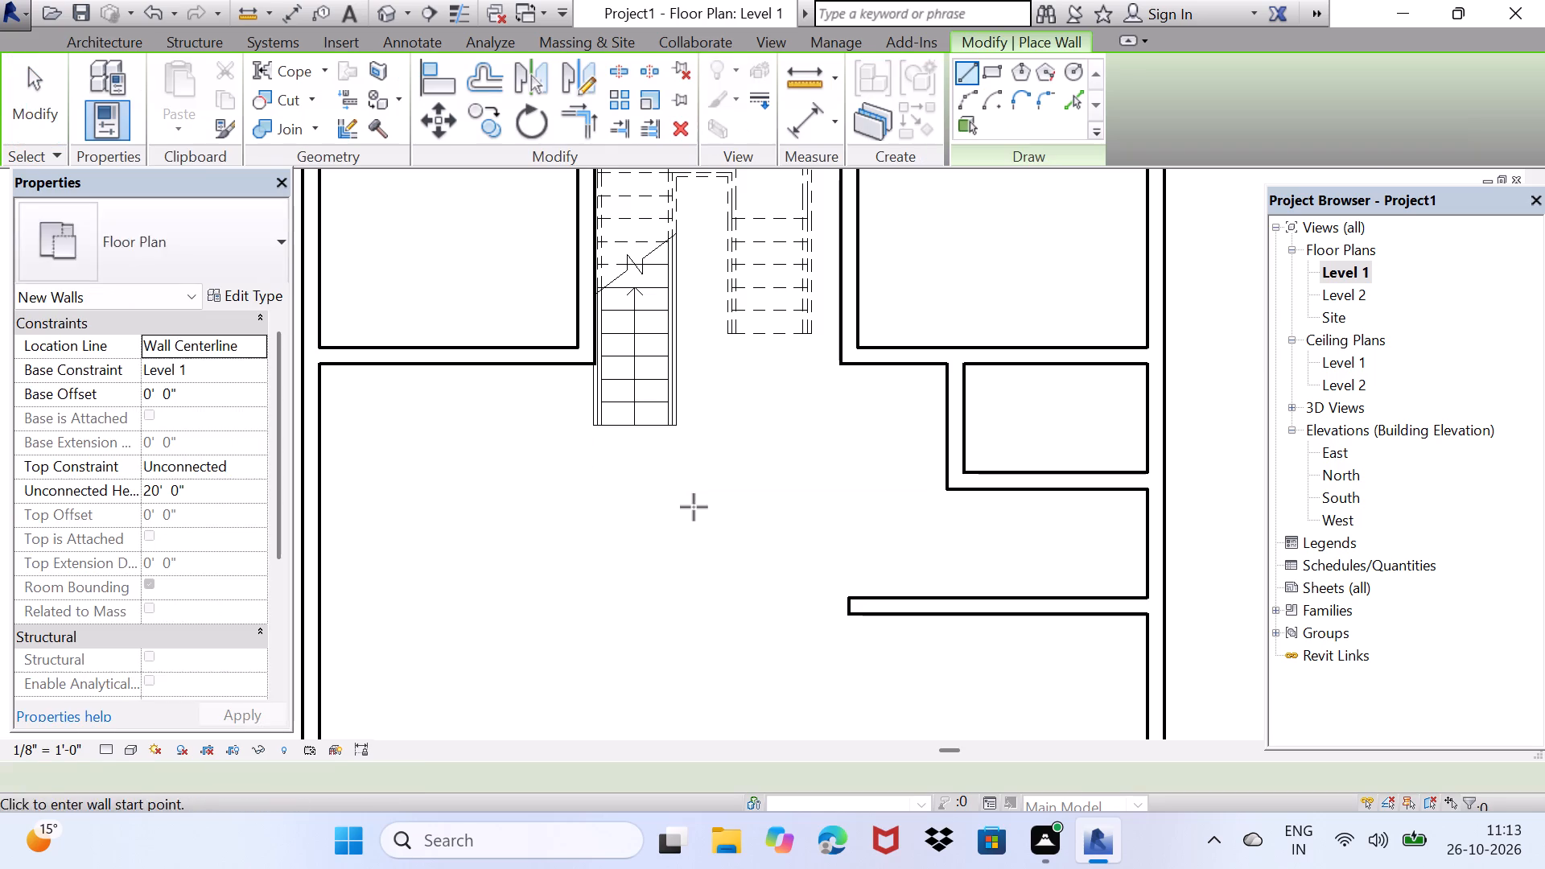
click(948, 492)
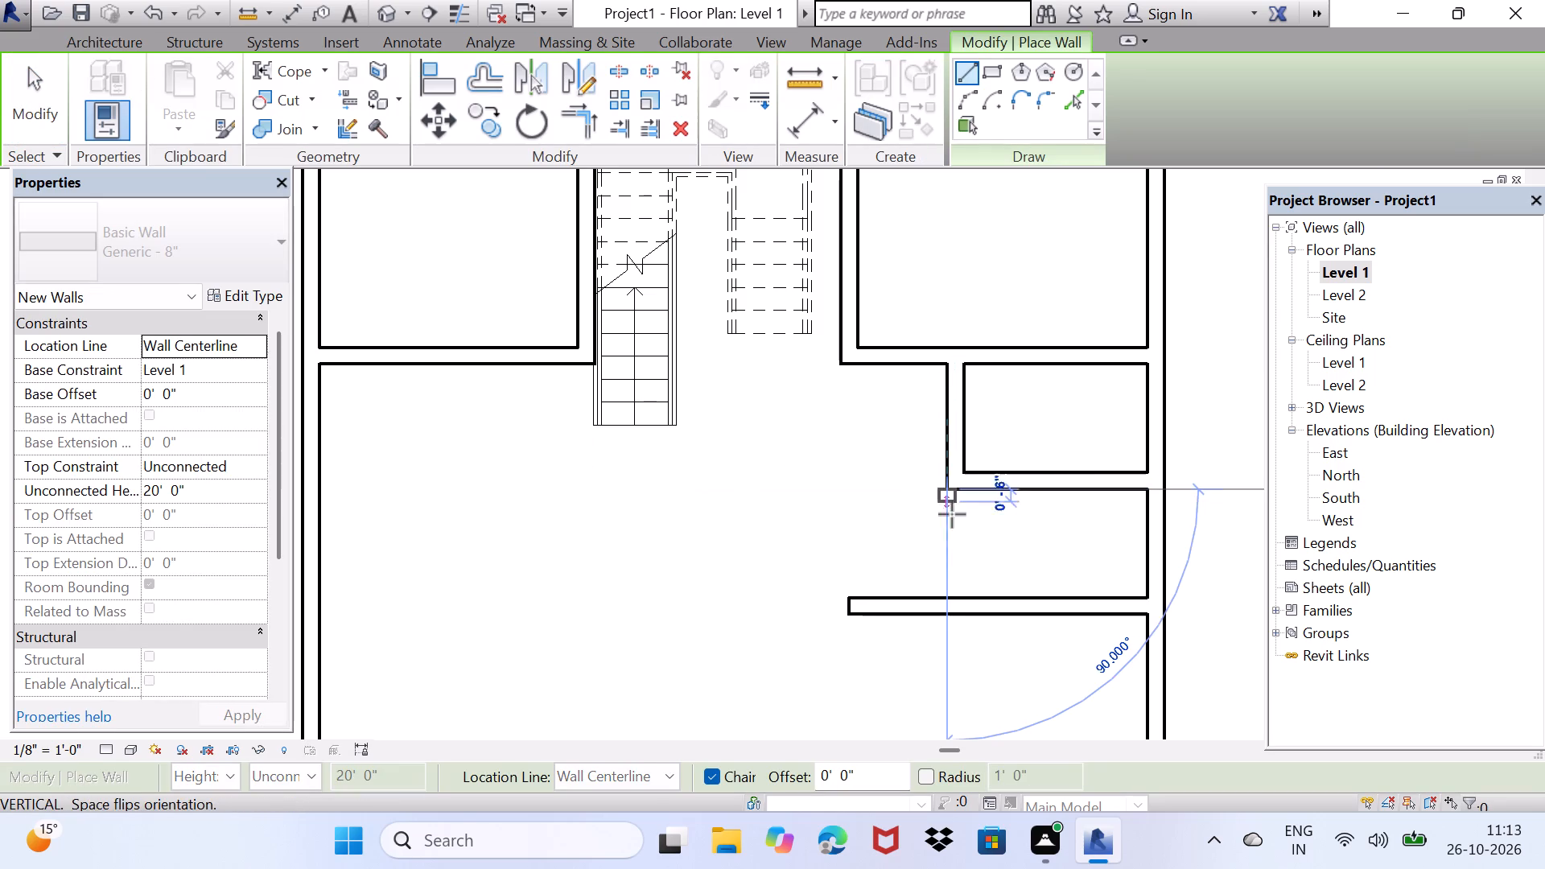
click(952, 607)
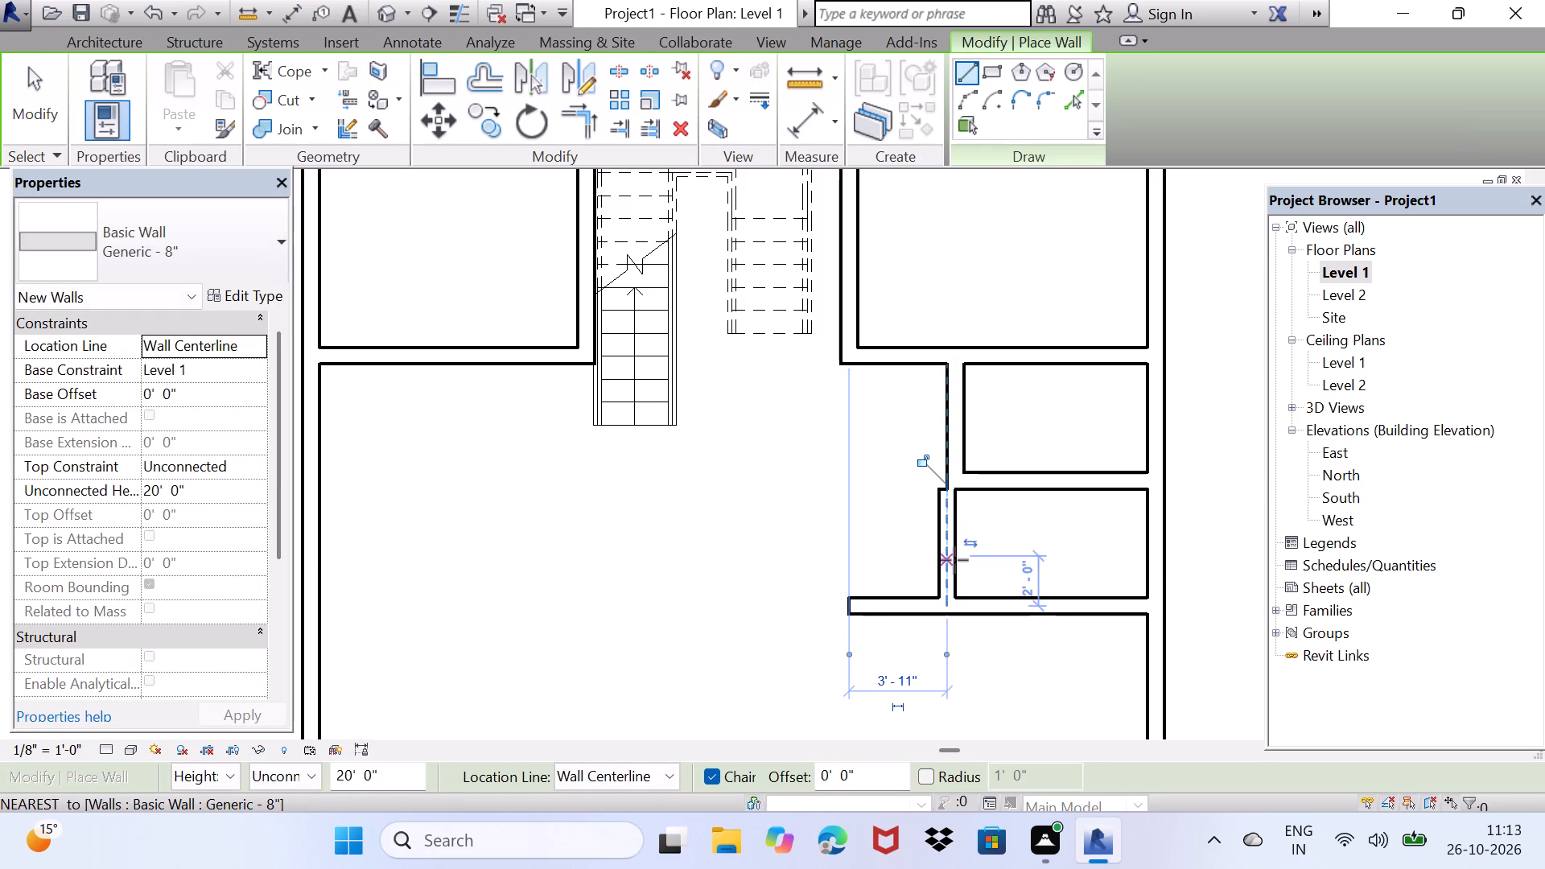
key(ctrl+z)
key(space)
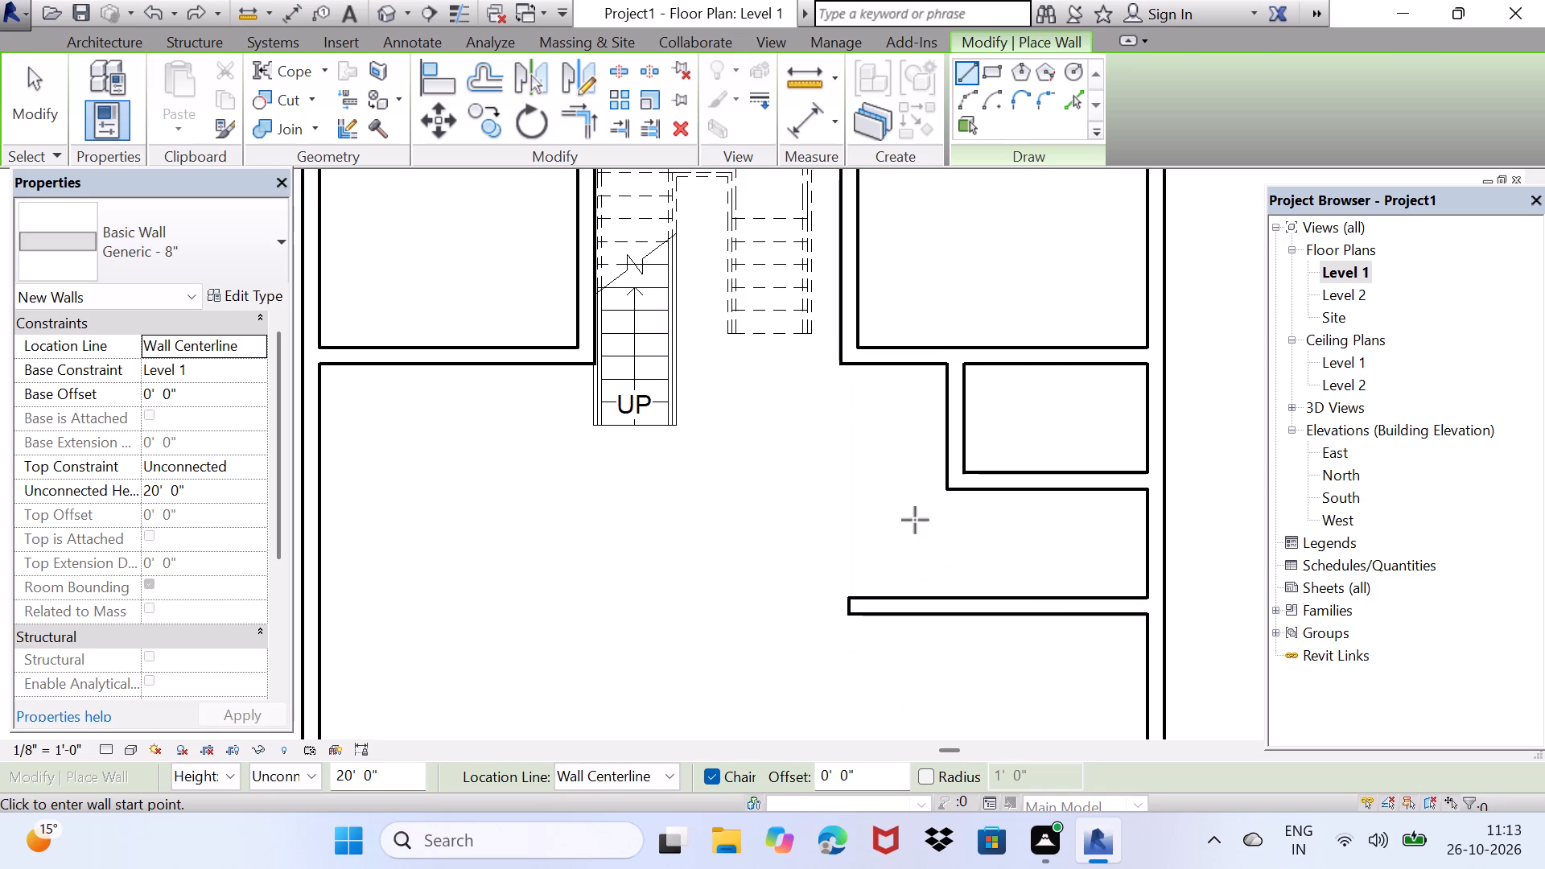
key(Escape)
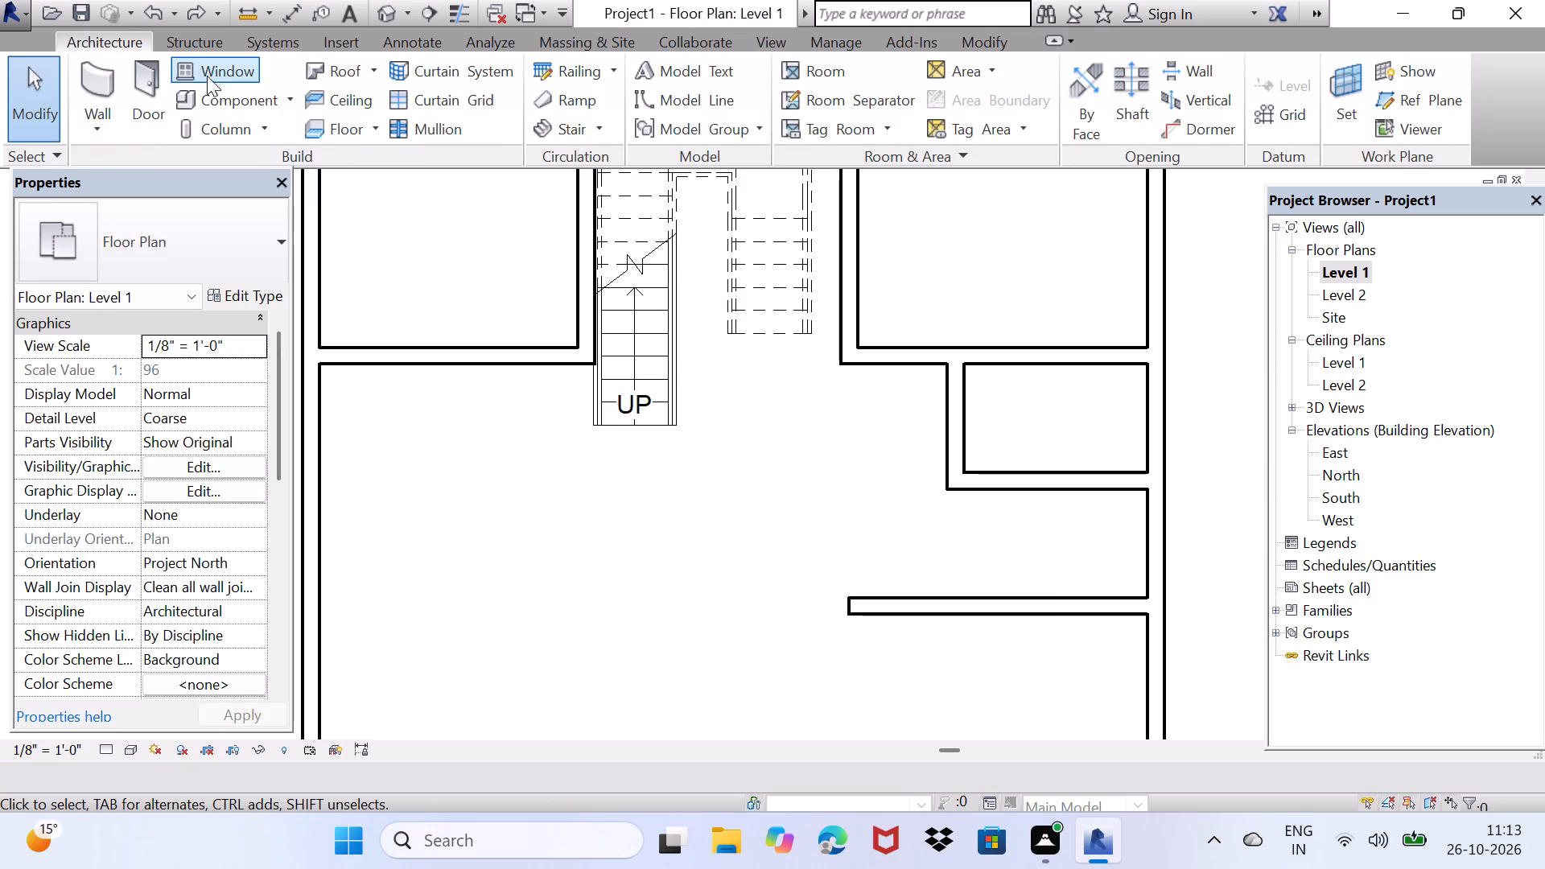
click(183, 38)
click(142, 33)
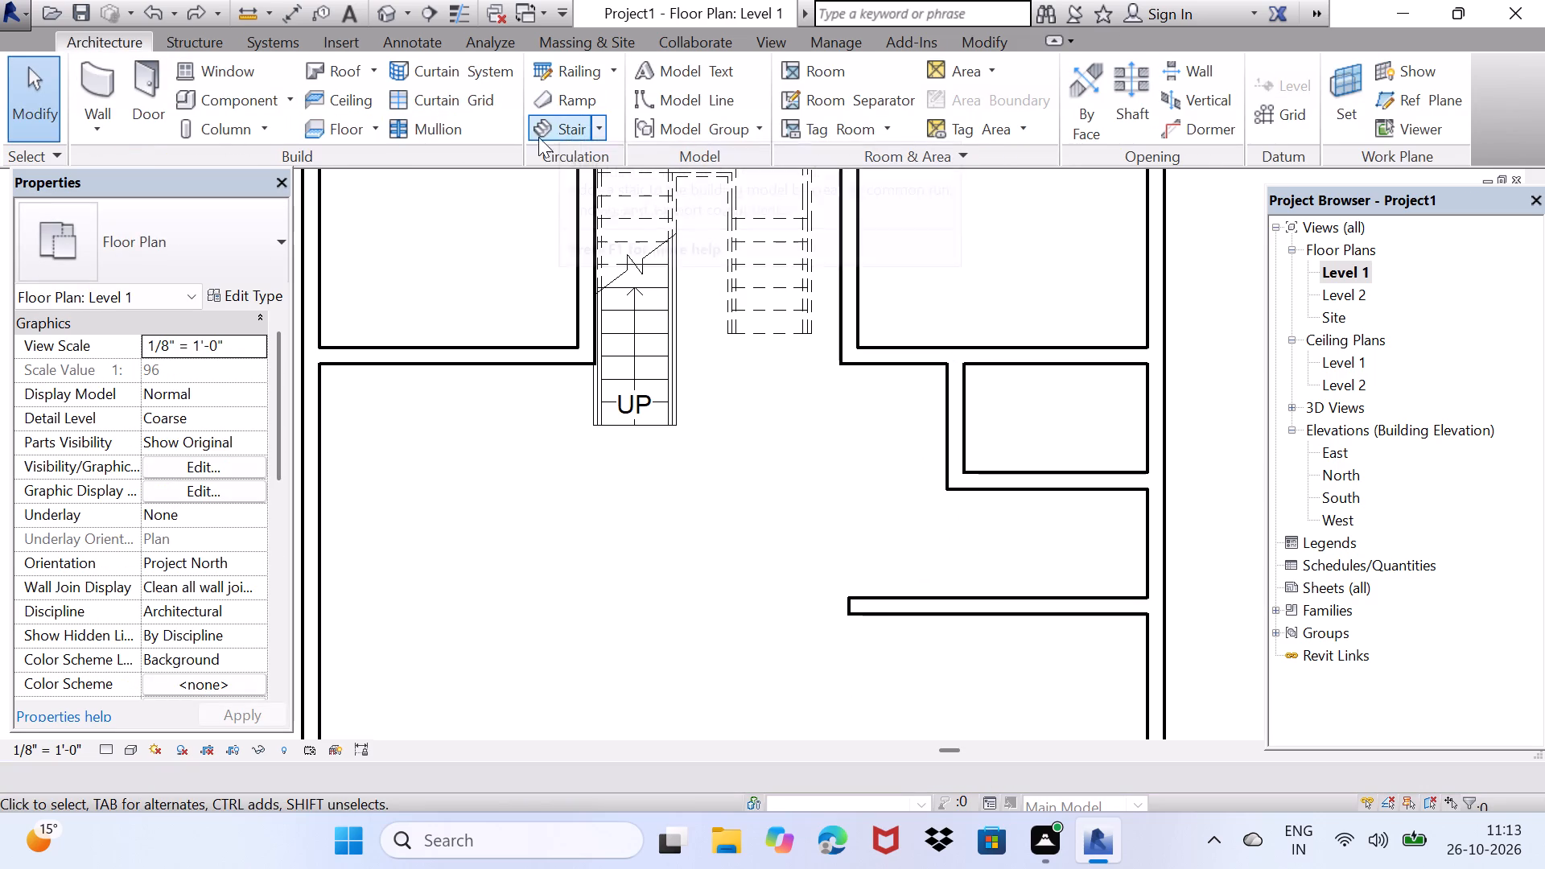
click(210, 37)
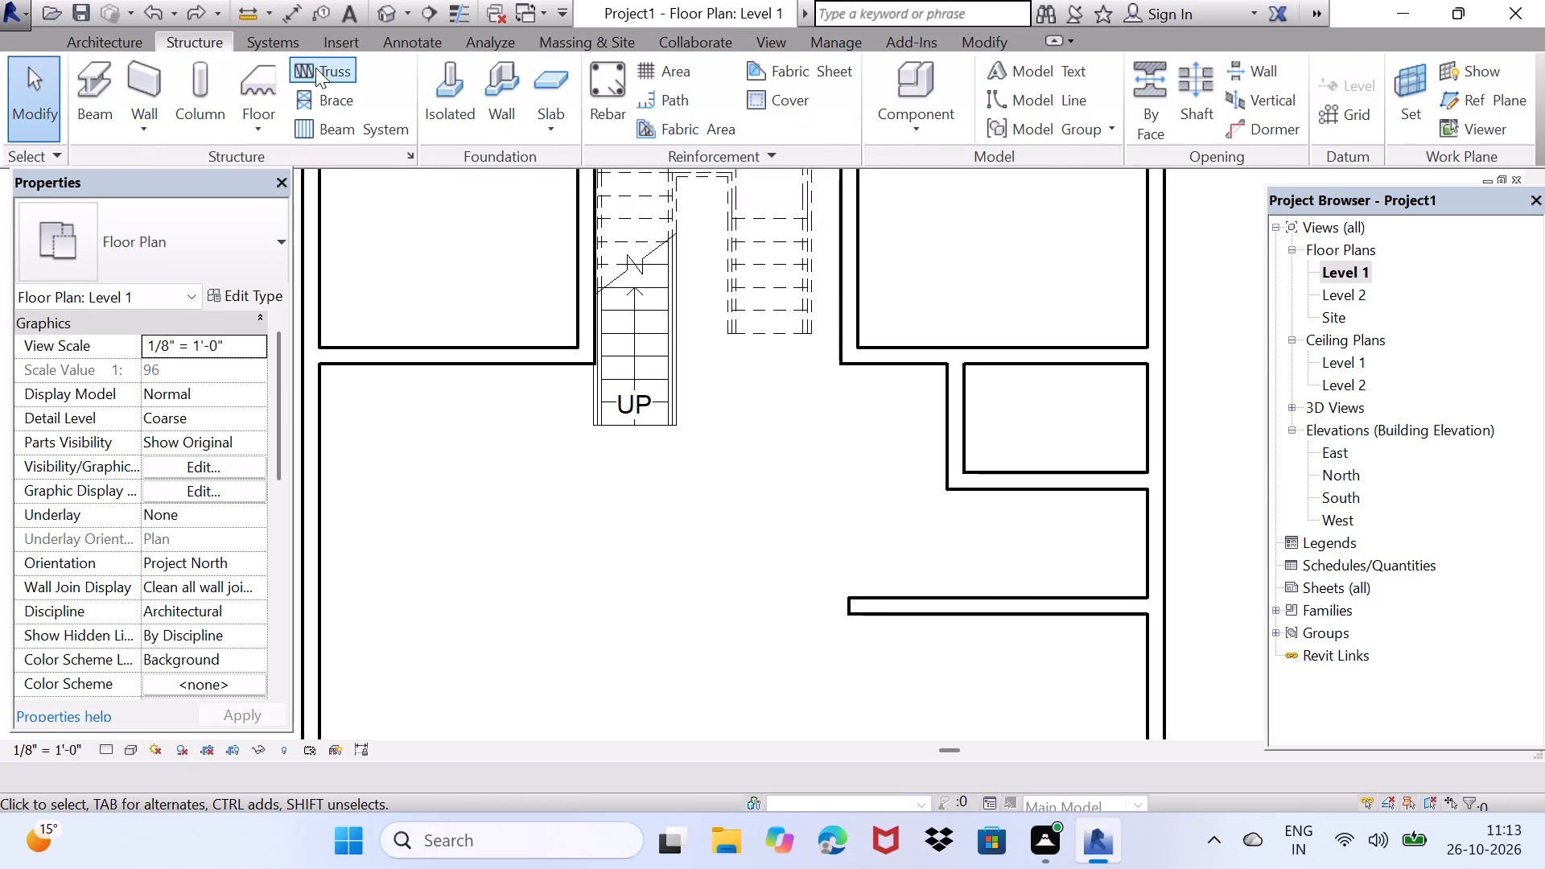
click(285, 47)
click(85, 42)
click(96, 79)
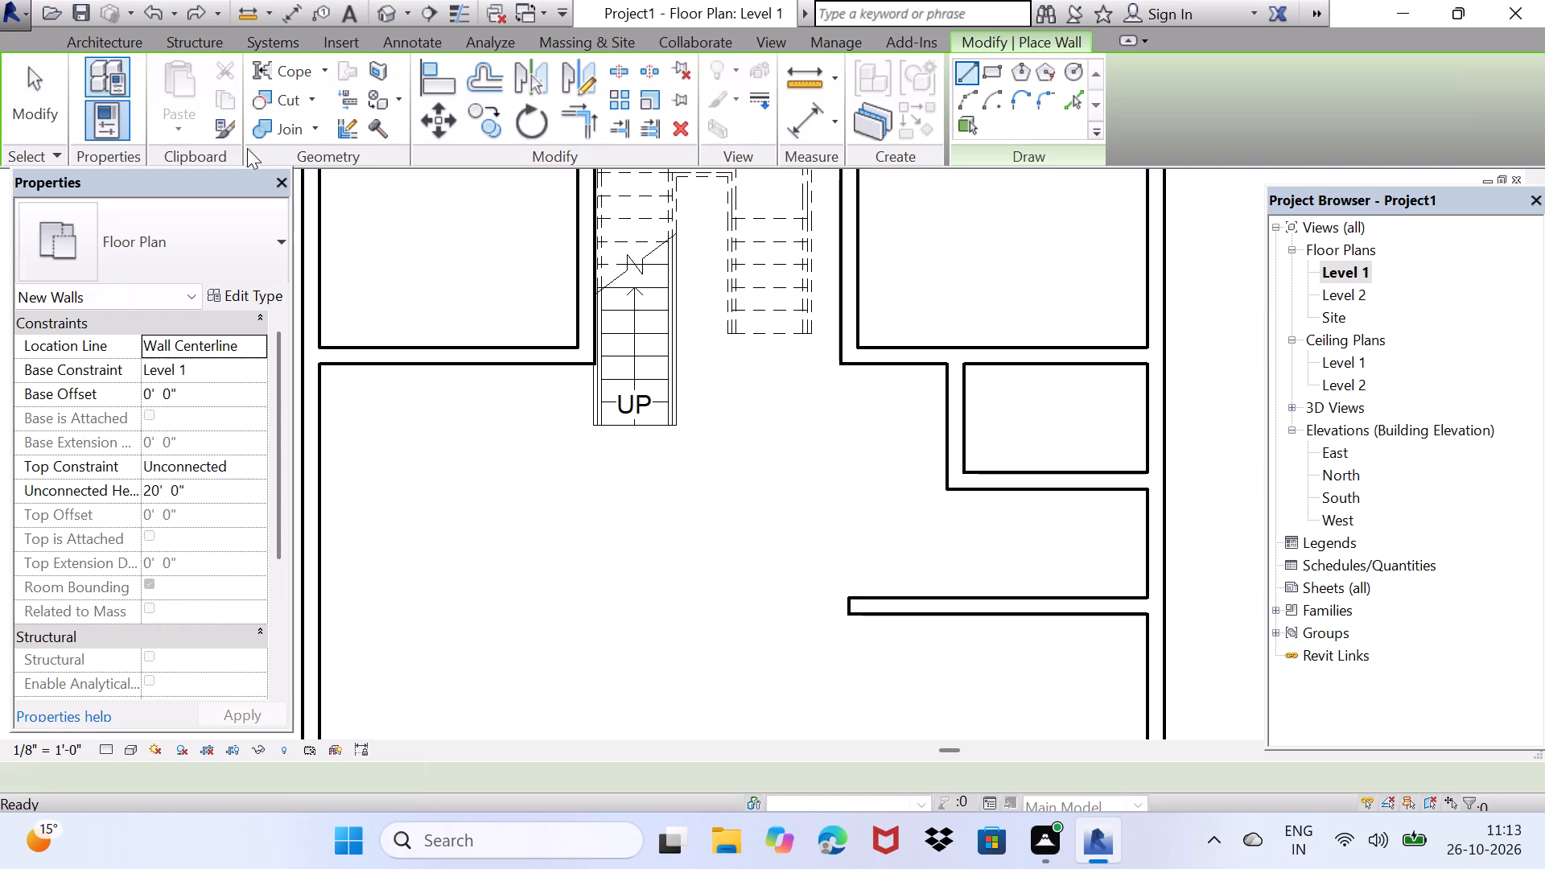
Trim the small room's west partition and the second offset wall to a corner, enclosing a second small east room.
click(562, 119)
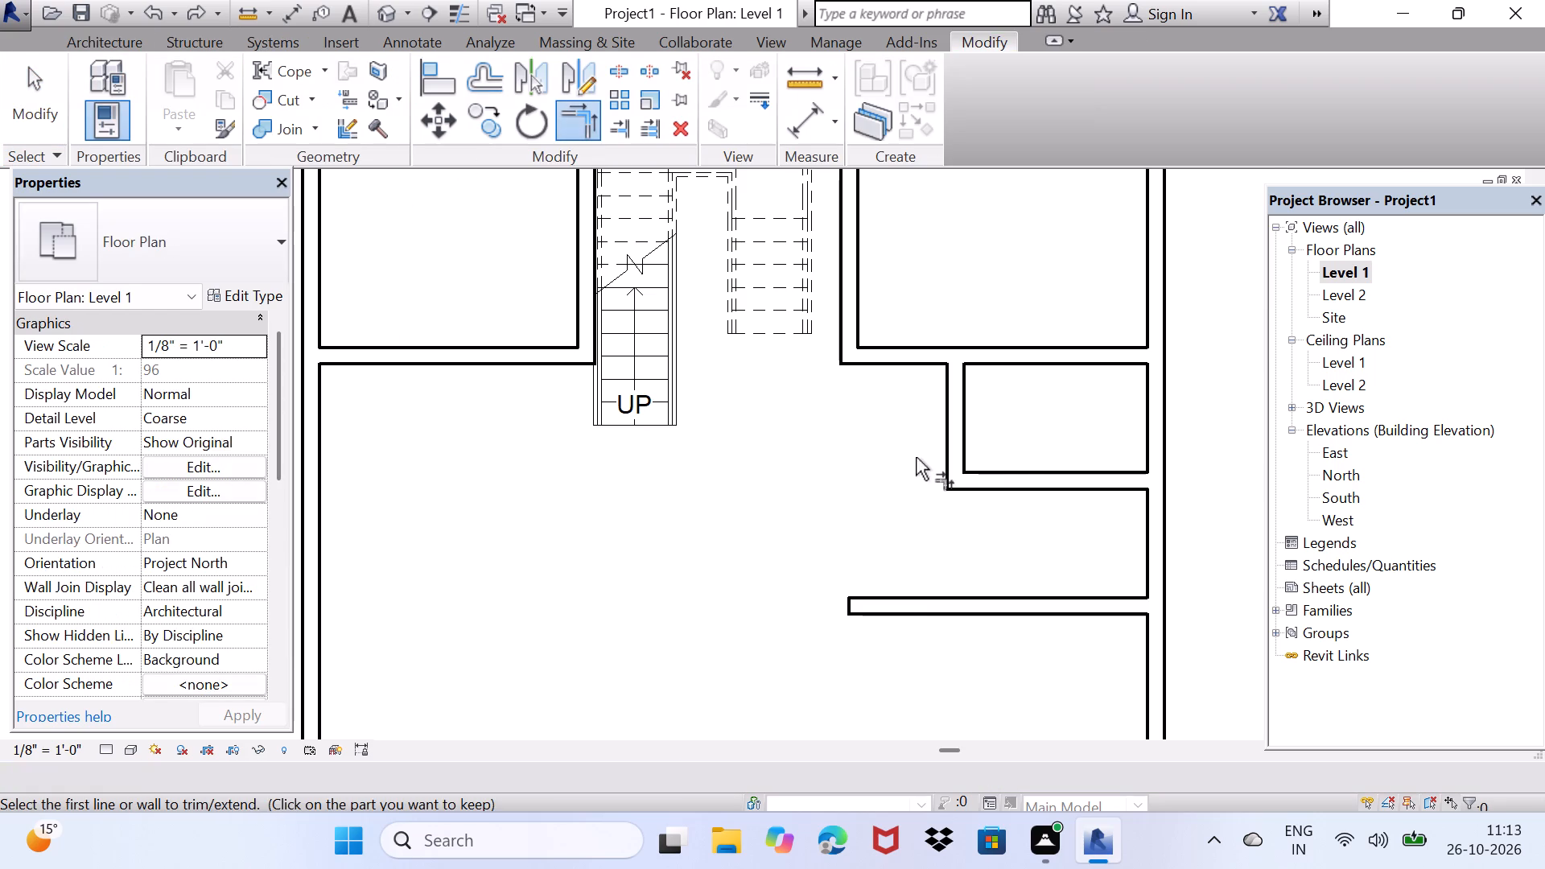
click(961, 461)
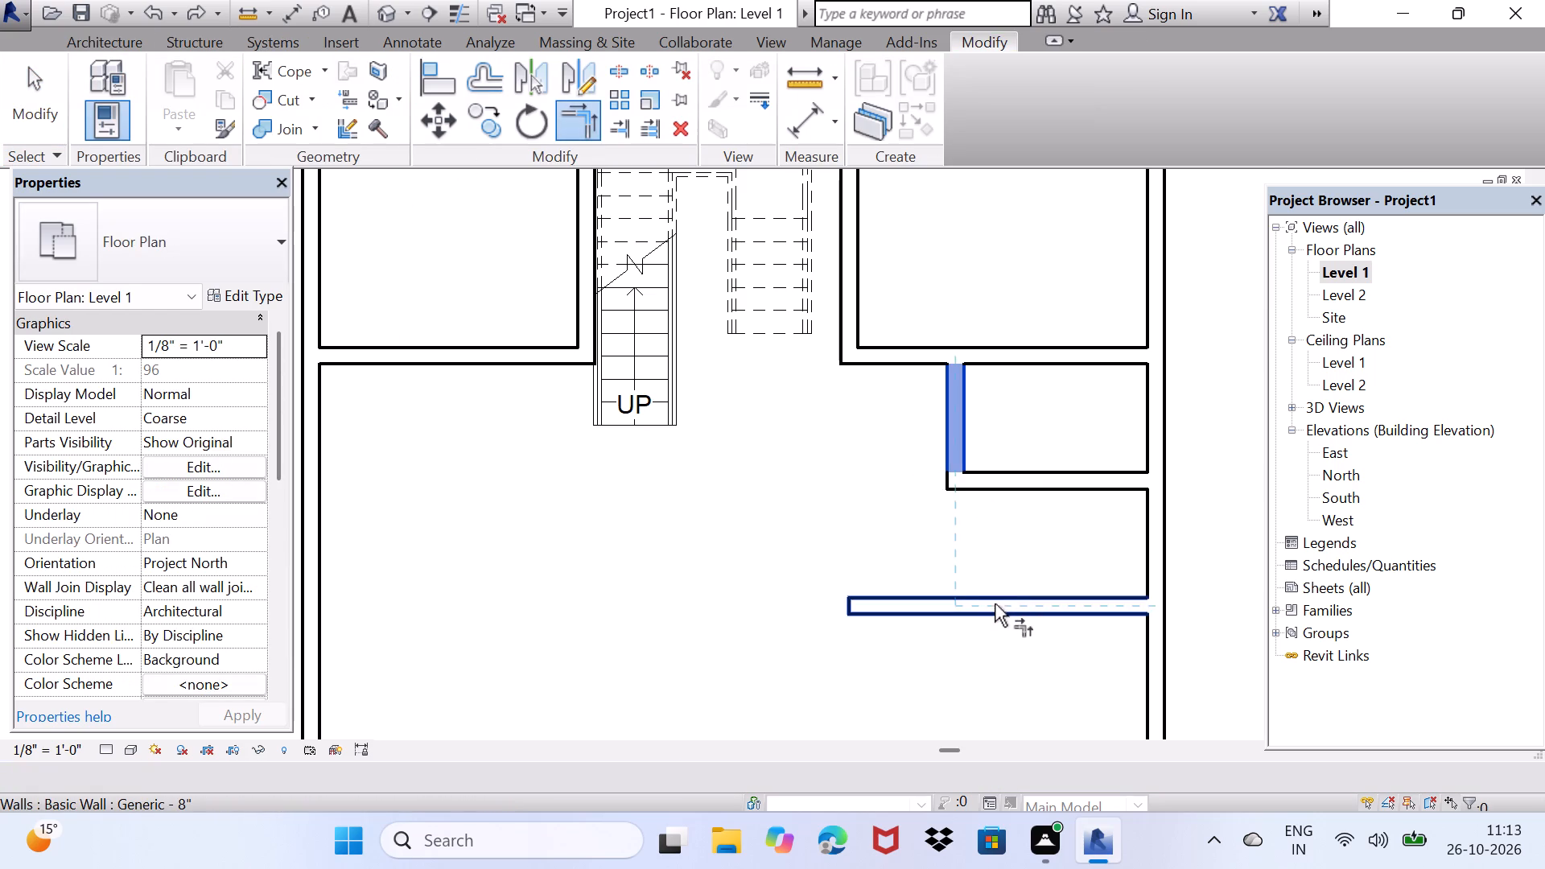
click(995, 607)
middle_drag(988, 610, 972, 479)
scroll(972, 479, down, 3)
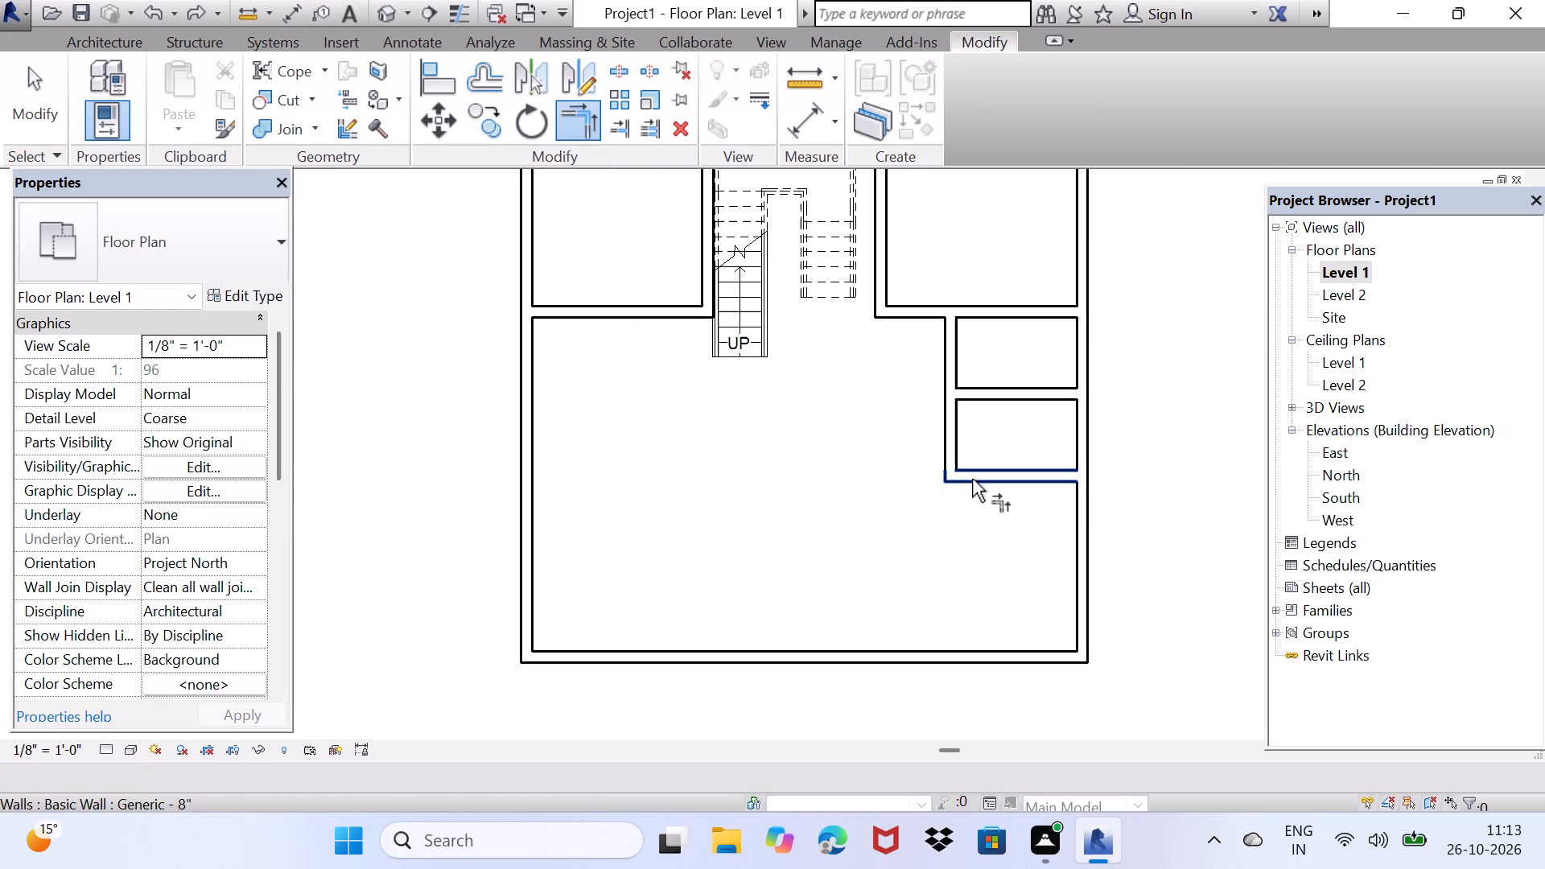
key(space)
key(Escape)
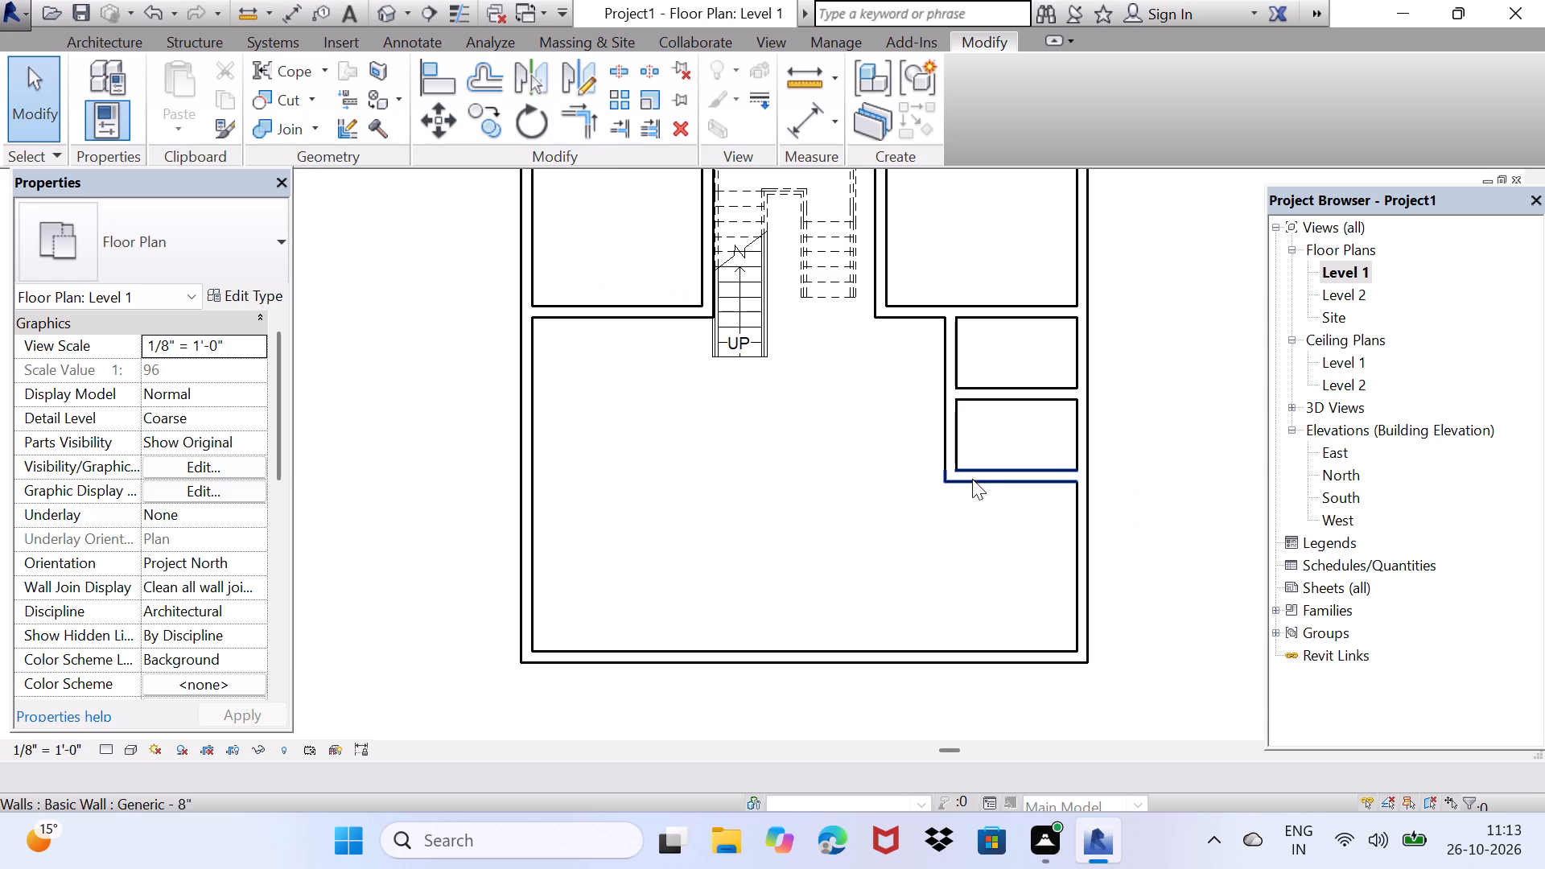
key(Escape)
Nudge the south exterior wall outward to 13'-6" from the lower small east room's south wall.
scroll(967, 509, down, 3)
middle_drag(982, 547, 830, 483)
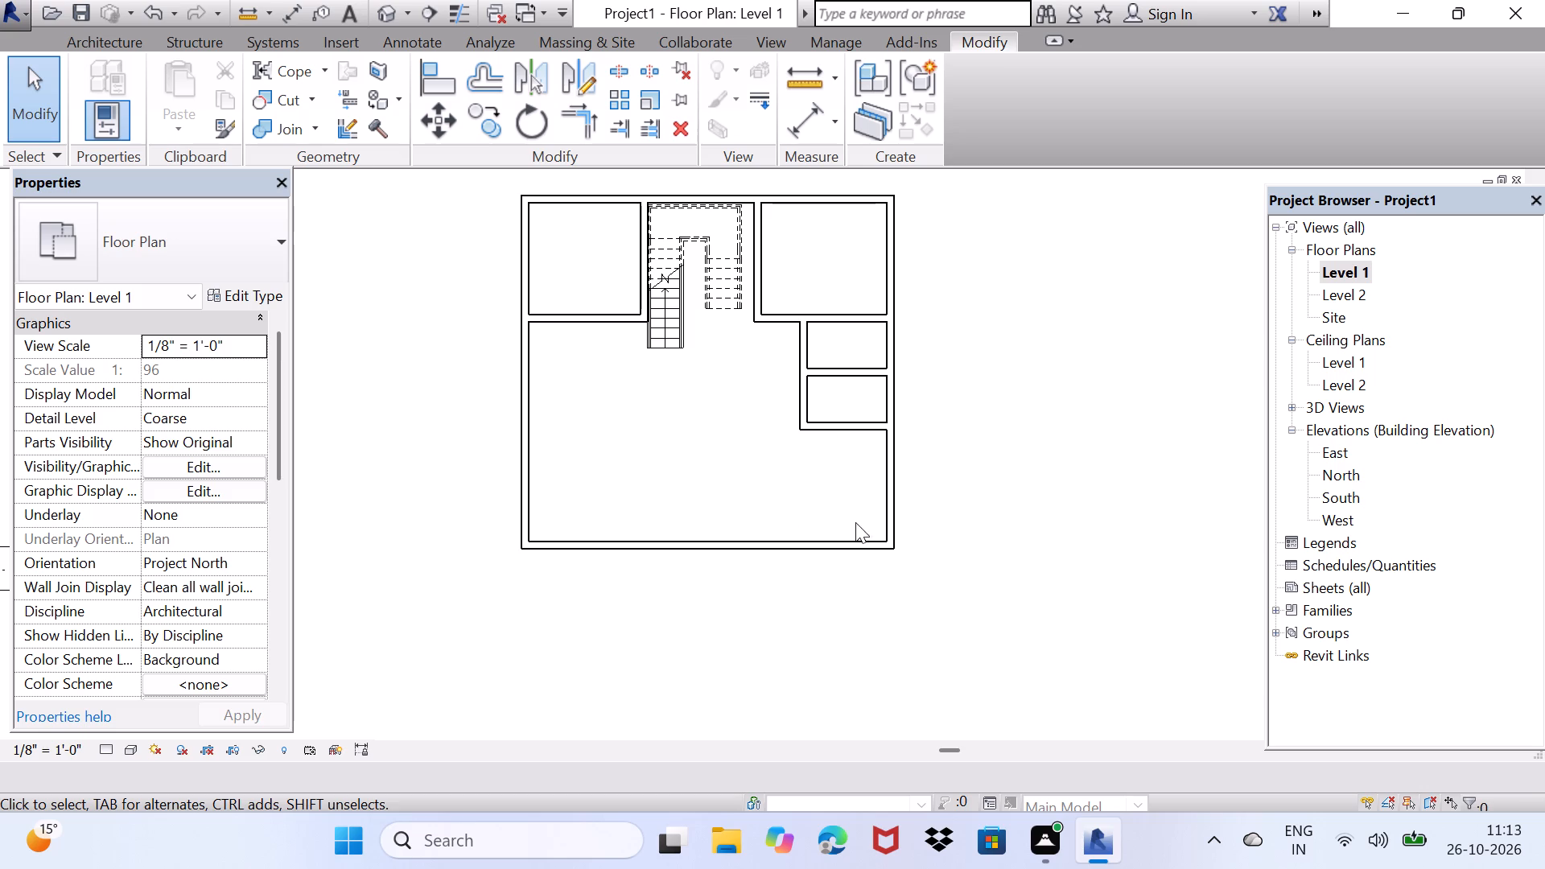
click(840, 435)
click(830, 535)
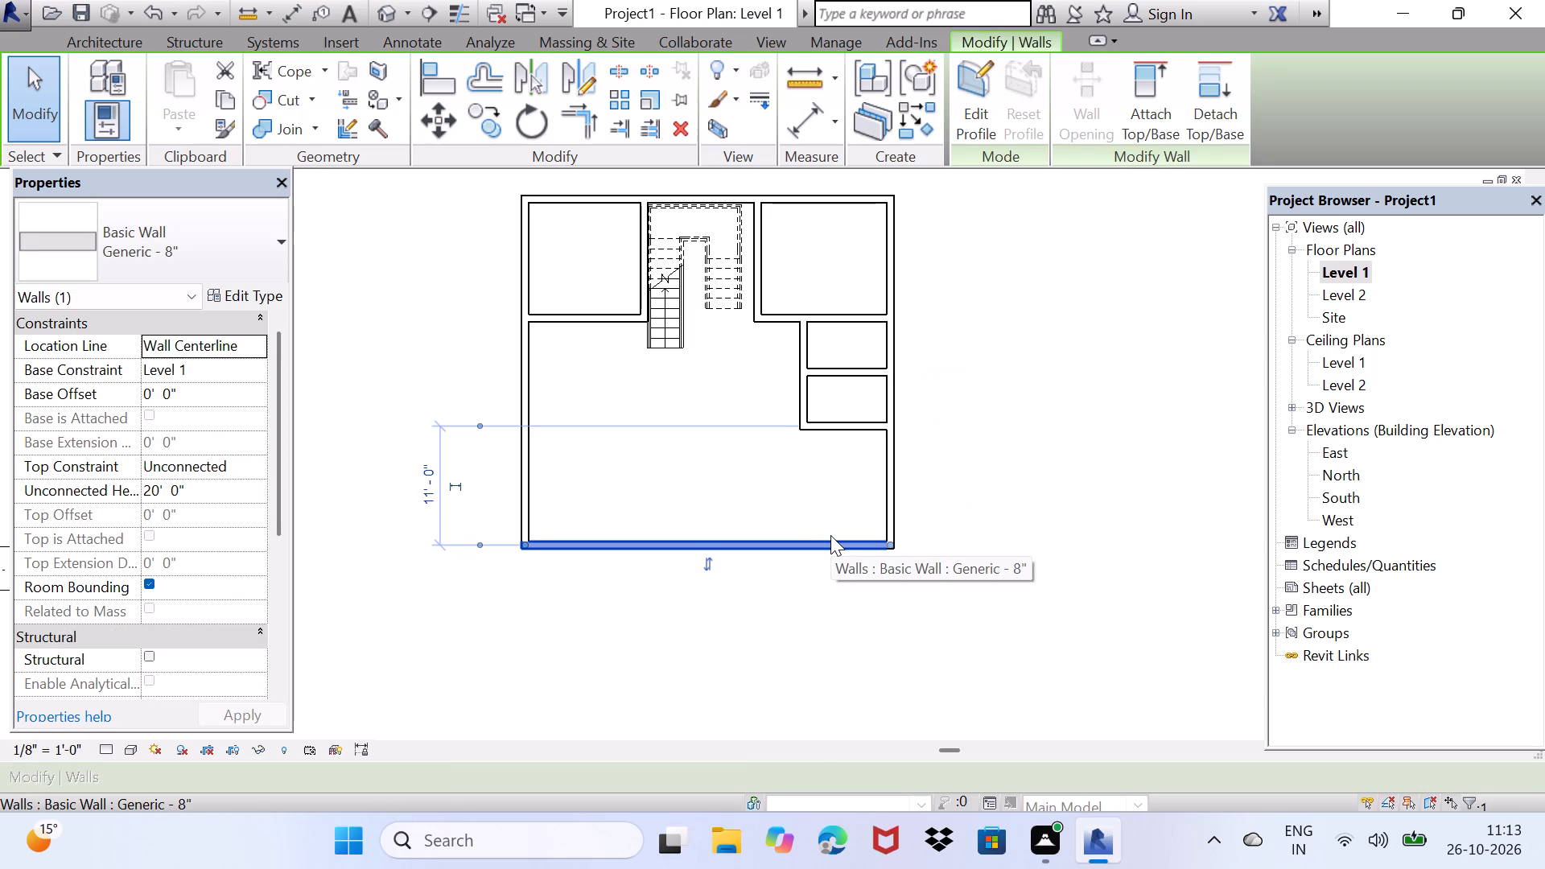
key(Down)
key(Down)
key(Down)
key(Down)
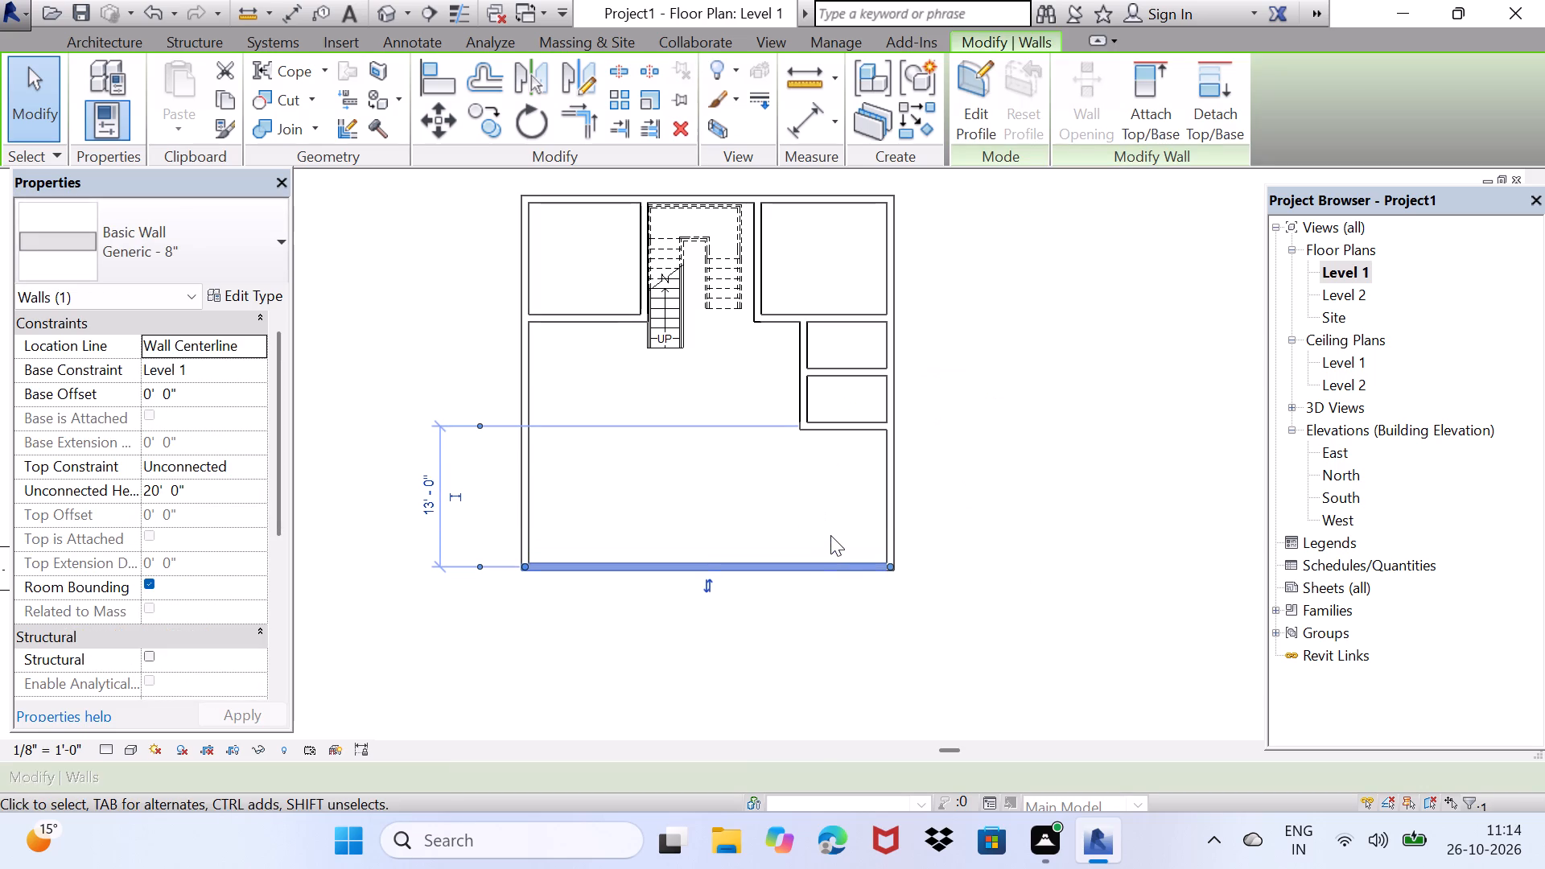
key(Down)
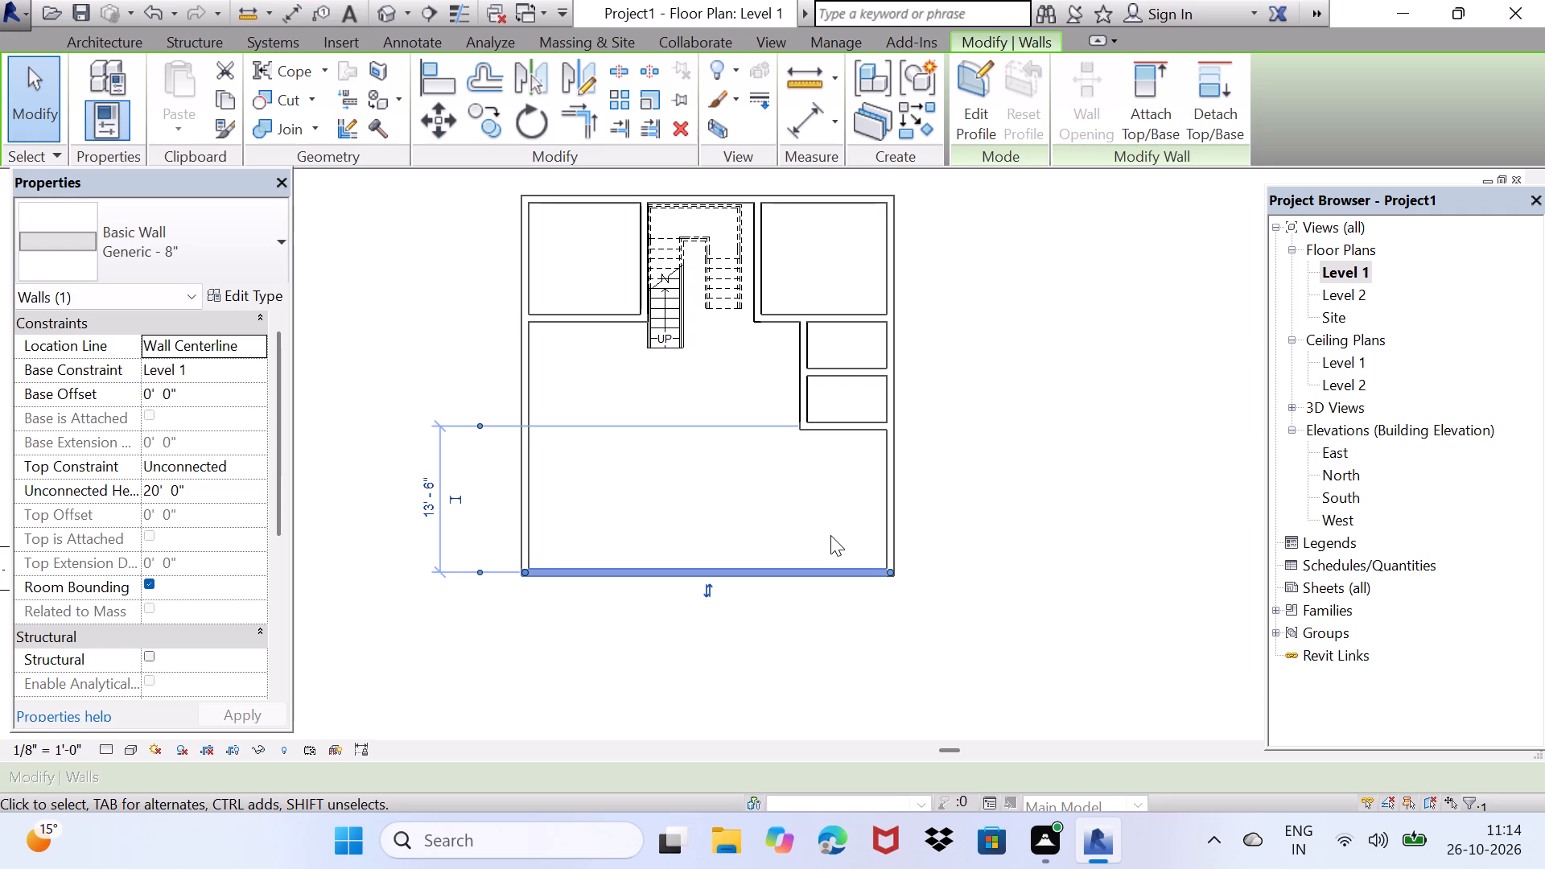
key(grave)
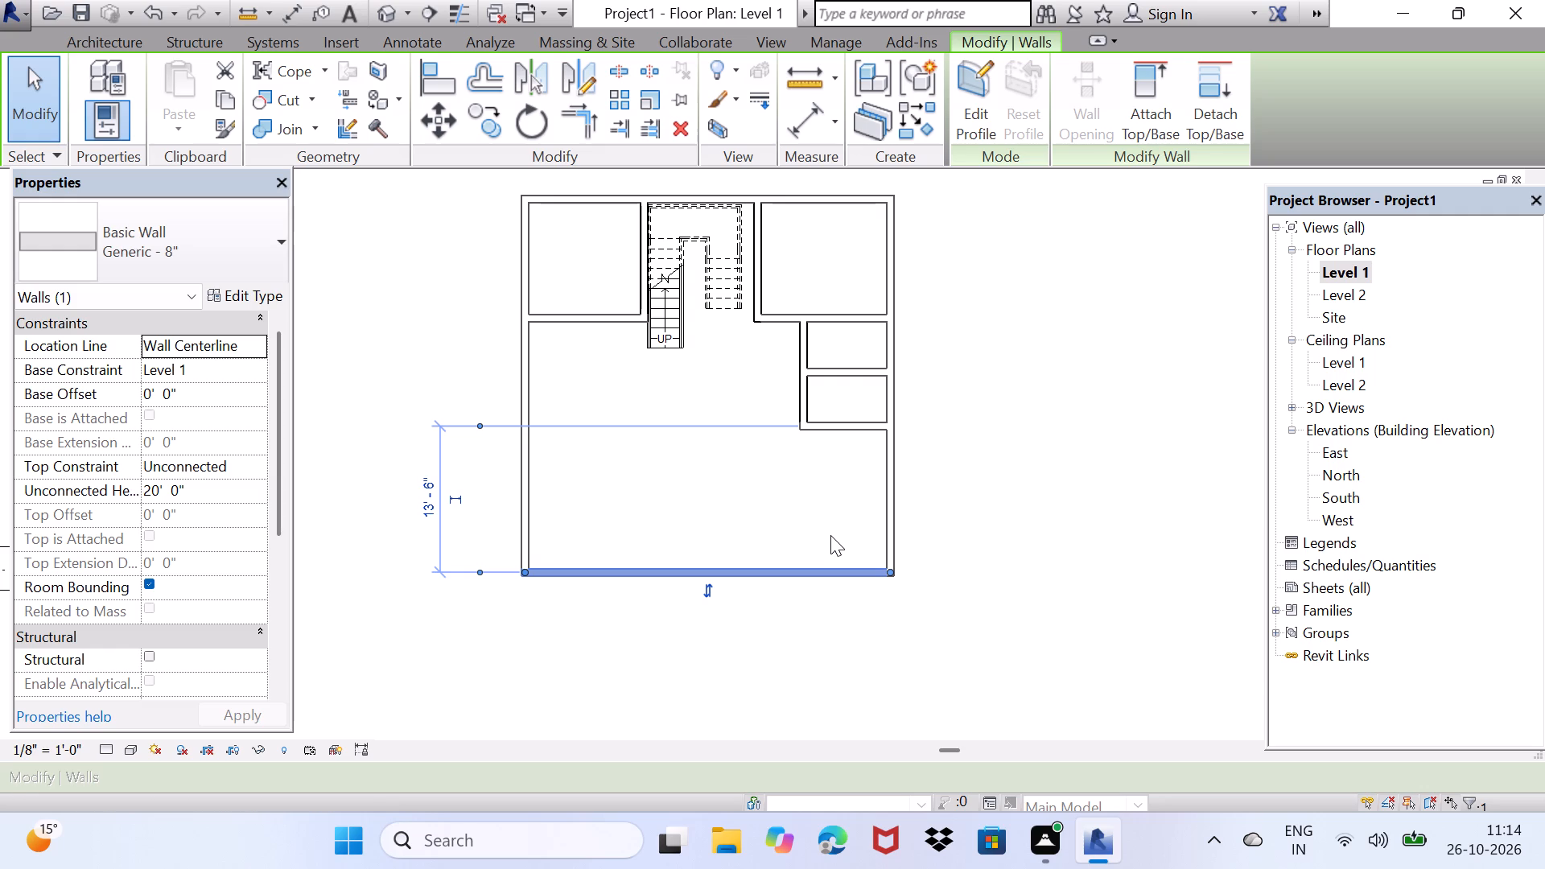
key(Escape)
key(Escape)
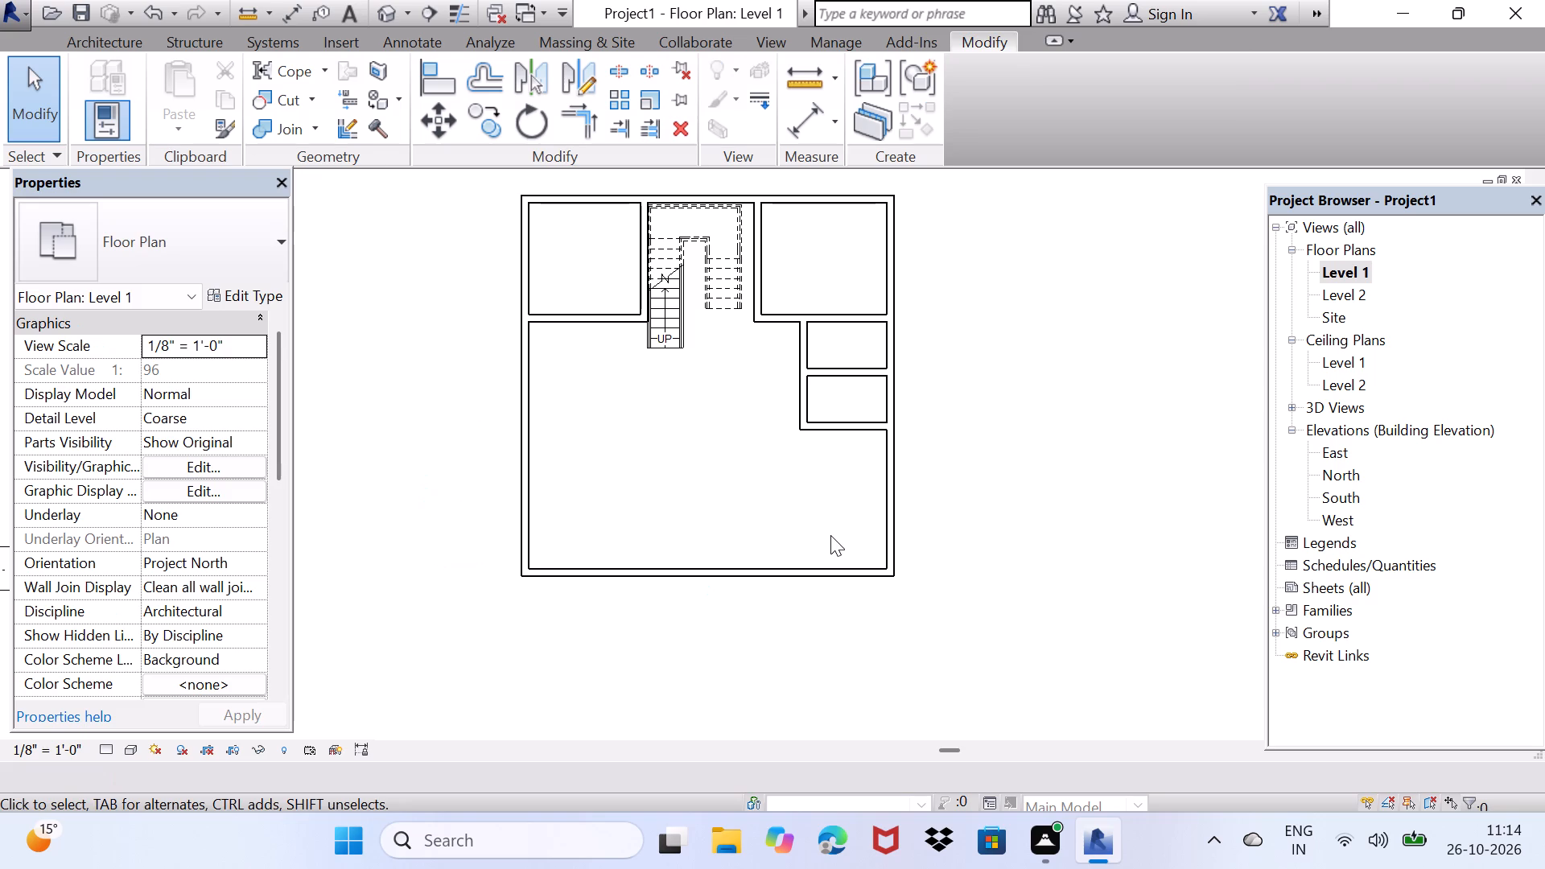
Offset a copy of the east exterior wall 13'-0" toward the building interior.
scroll(789, 581, up, 1)
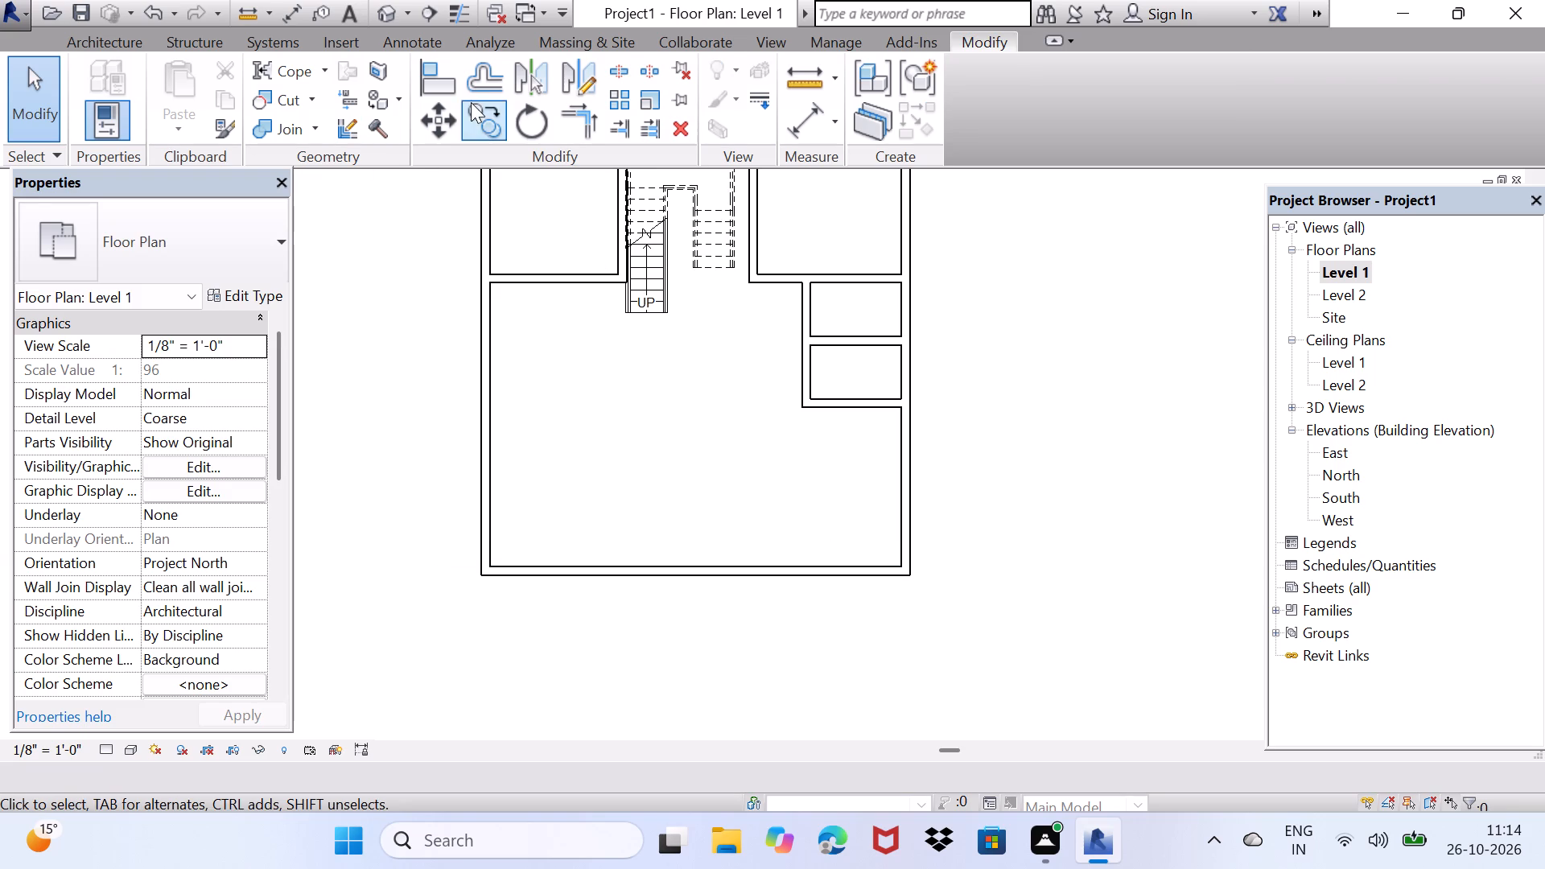
click(488, 80)
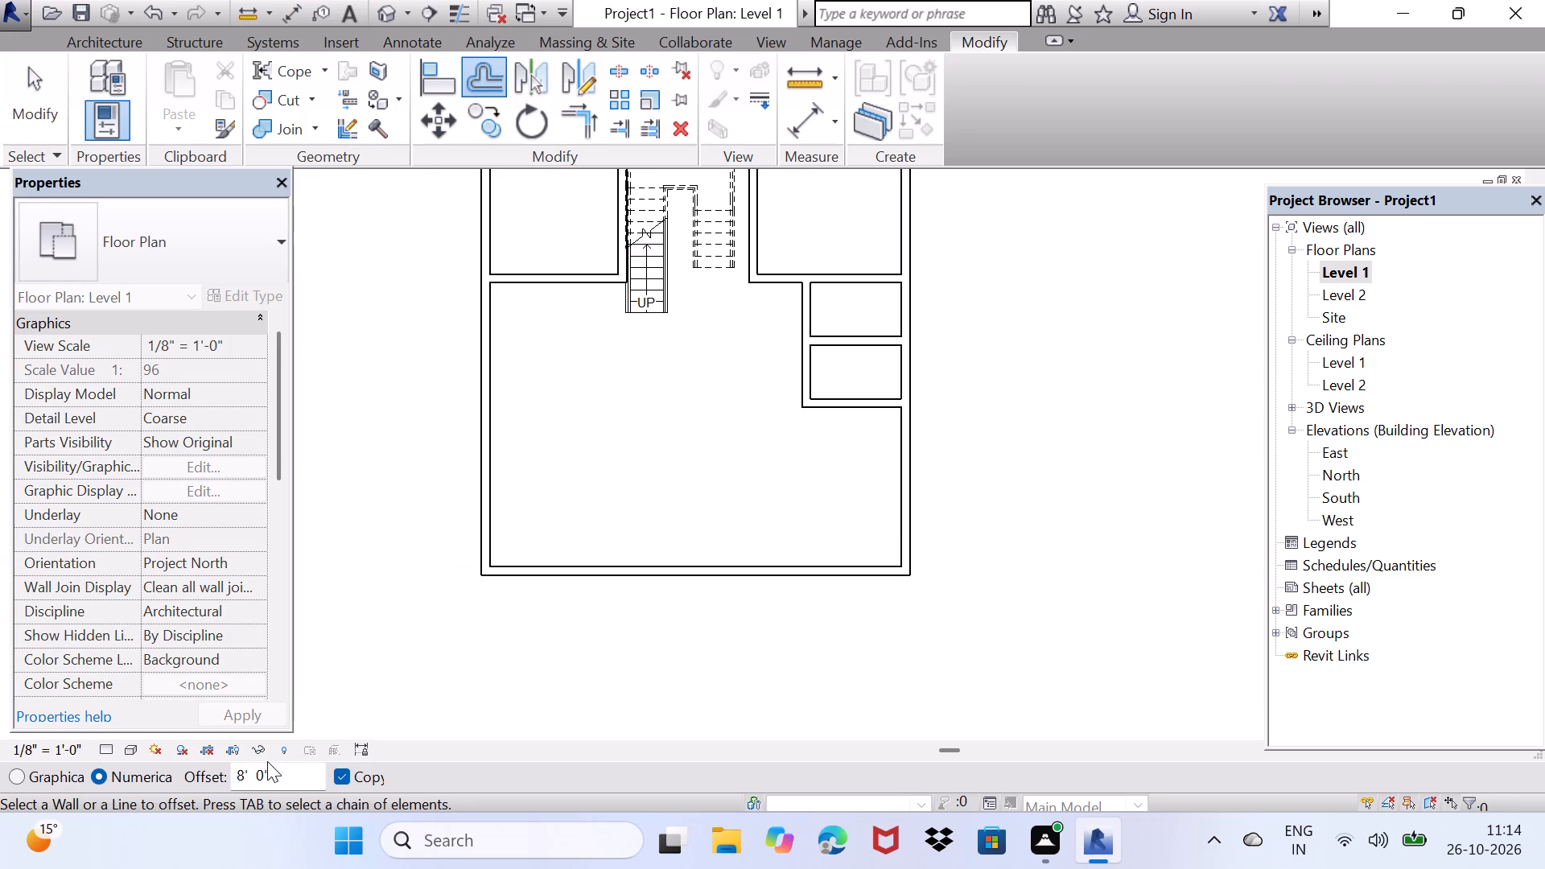
click(267, 761)
click(277, 774)
key(BackSpace)
key(BackSpace)
key(BackSpace)
key(BackSpace)
key(BackSpace)
key(BackSpace)
key(BackSpace)
key(BackSpace)
key(BackSpace)
key(BackSpace)
key(BackSpace)
key(BackSpace)
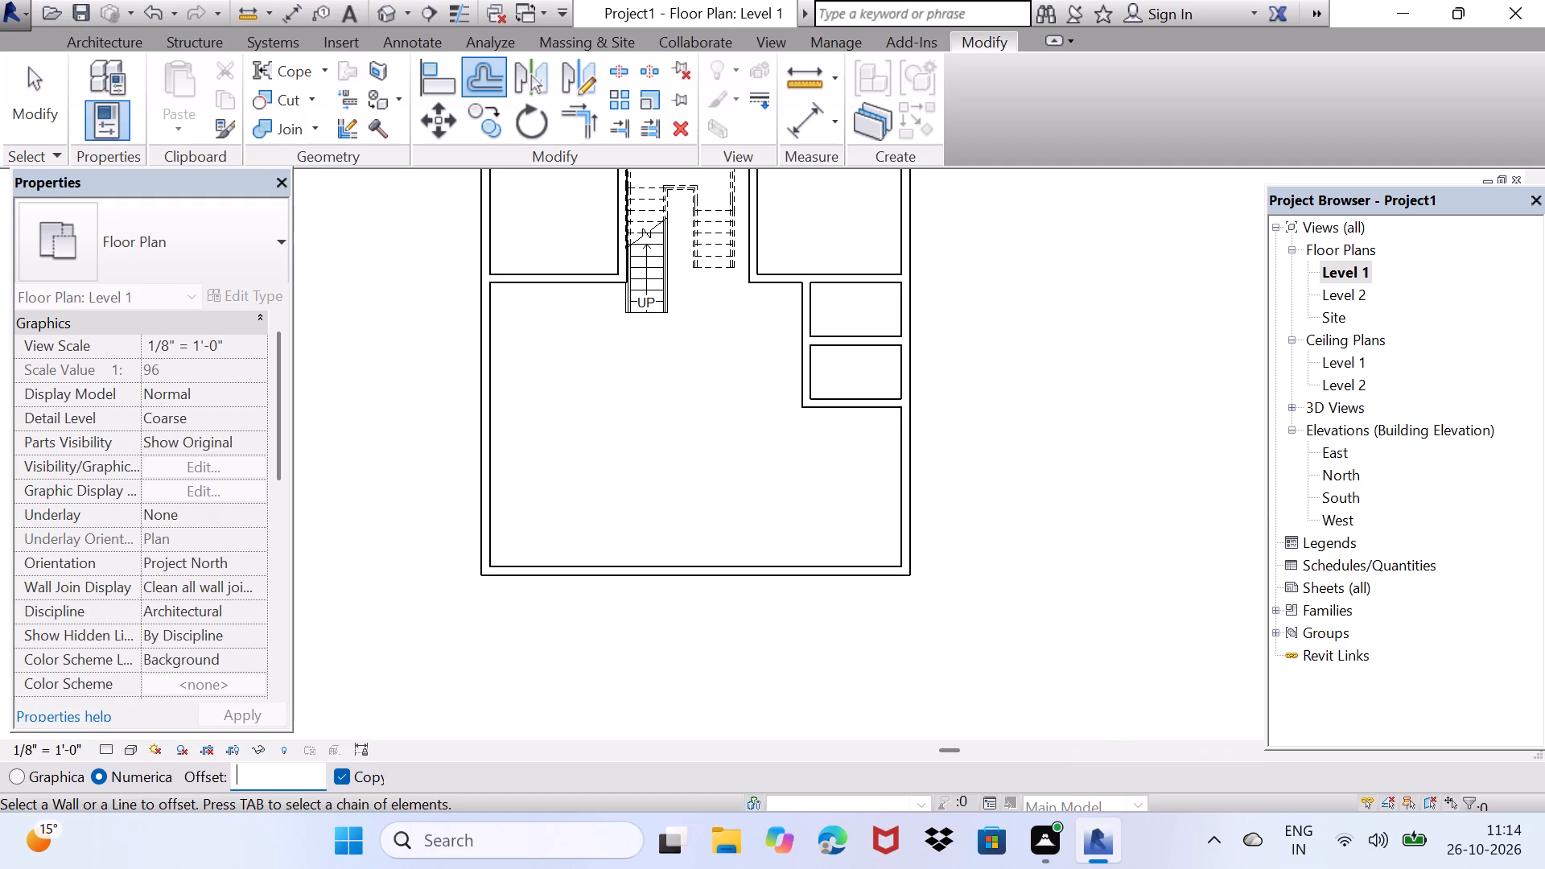
text(13)
key(apostrophe)
key(Return)
click(899, 472)
scroll(748, 476, up, 2)
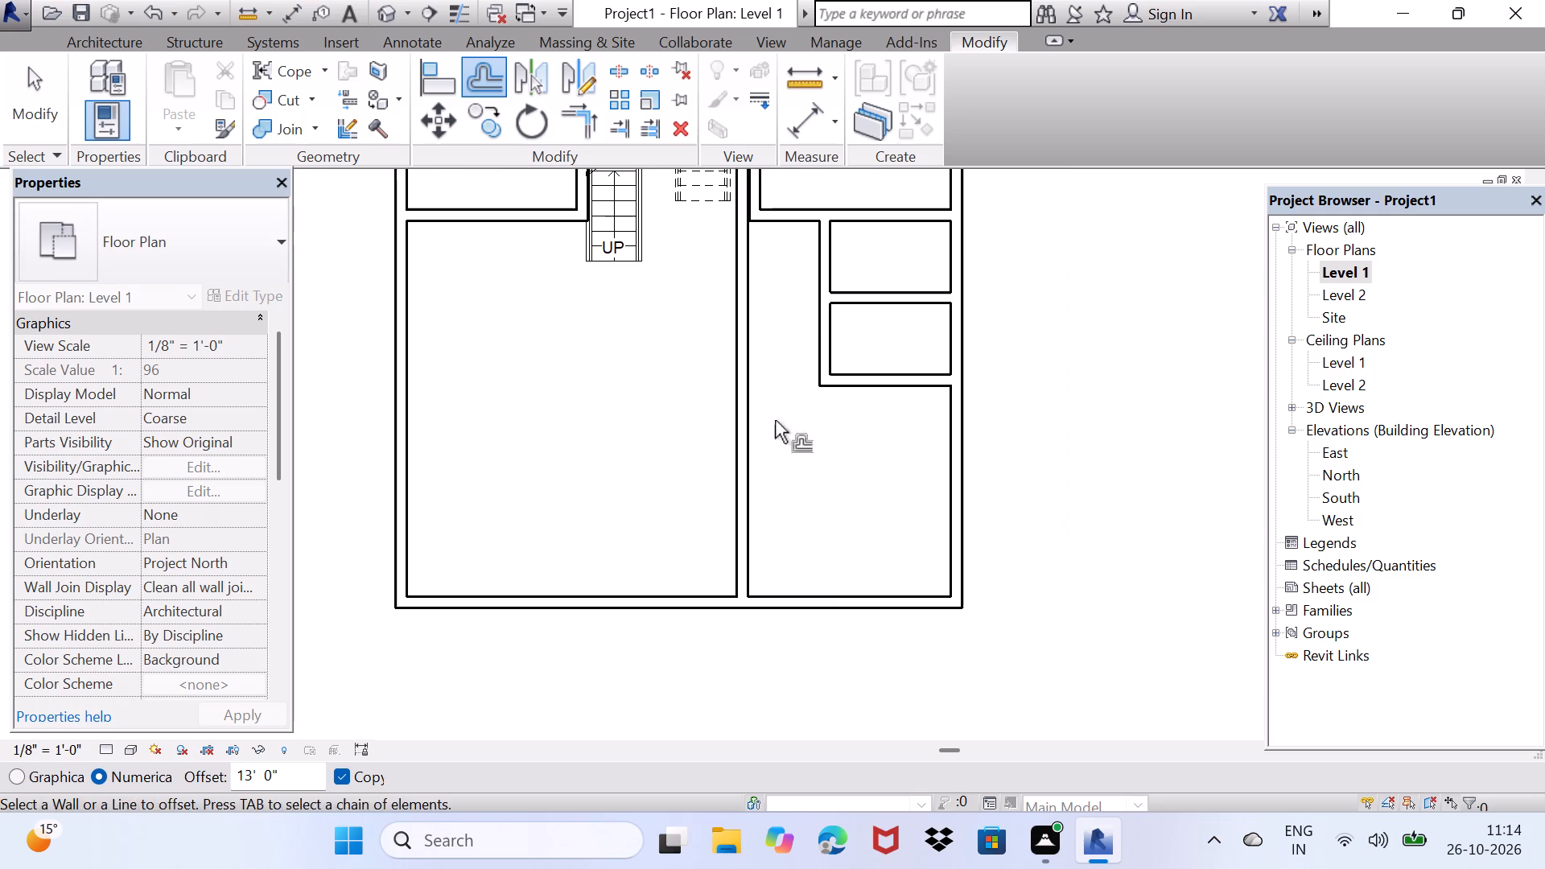
Trim the lower small room's south wall and the new offset wall to a corner, keeping the offset wall's south part.
click(593, 121)
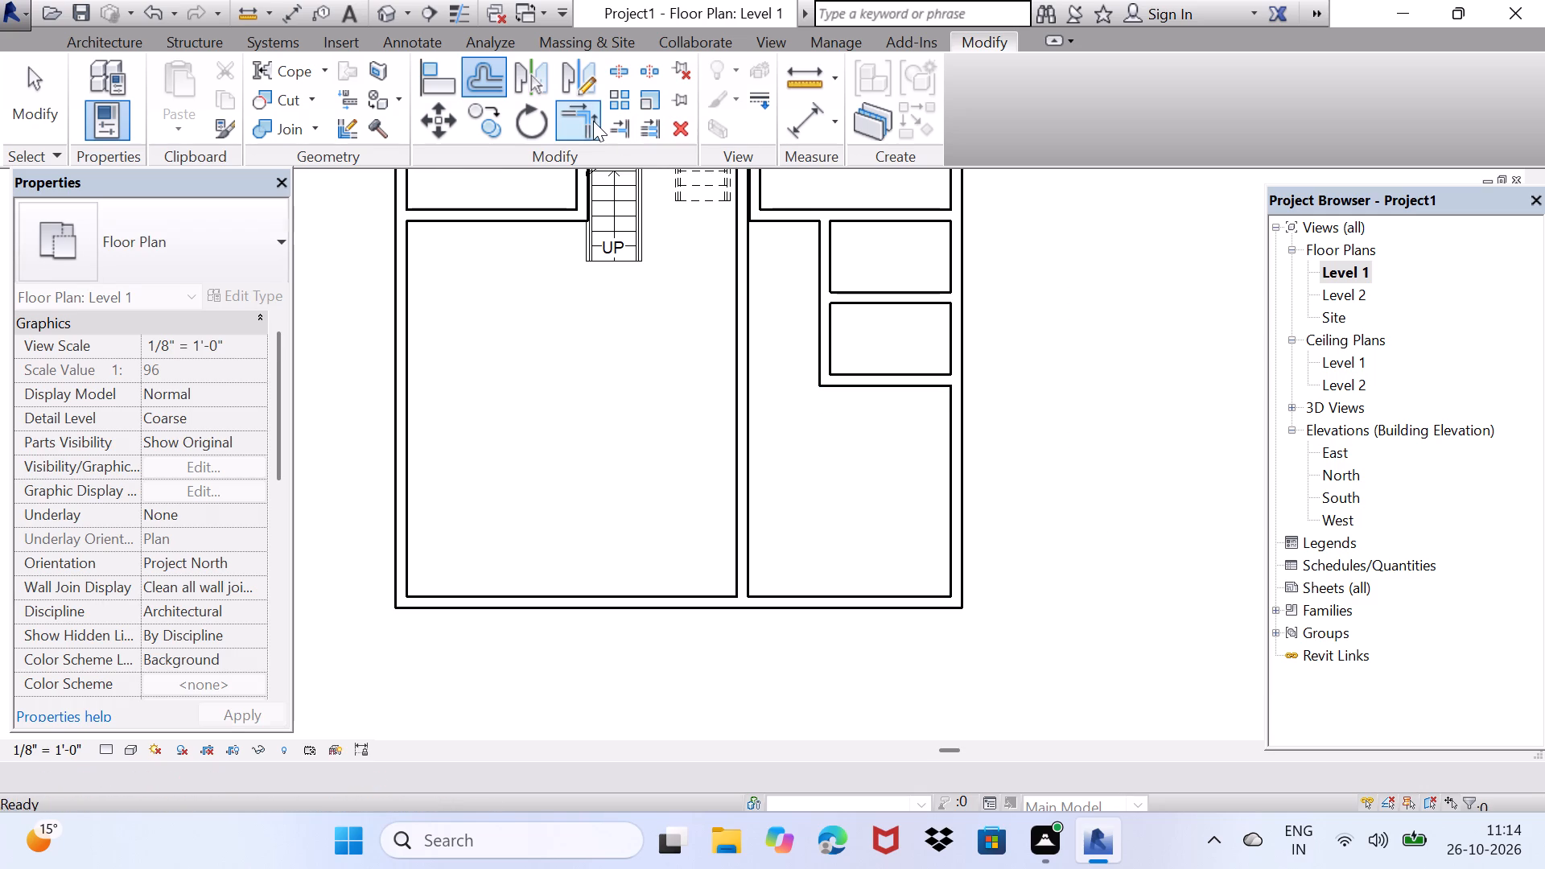
click(840, 374)
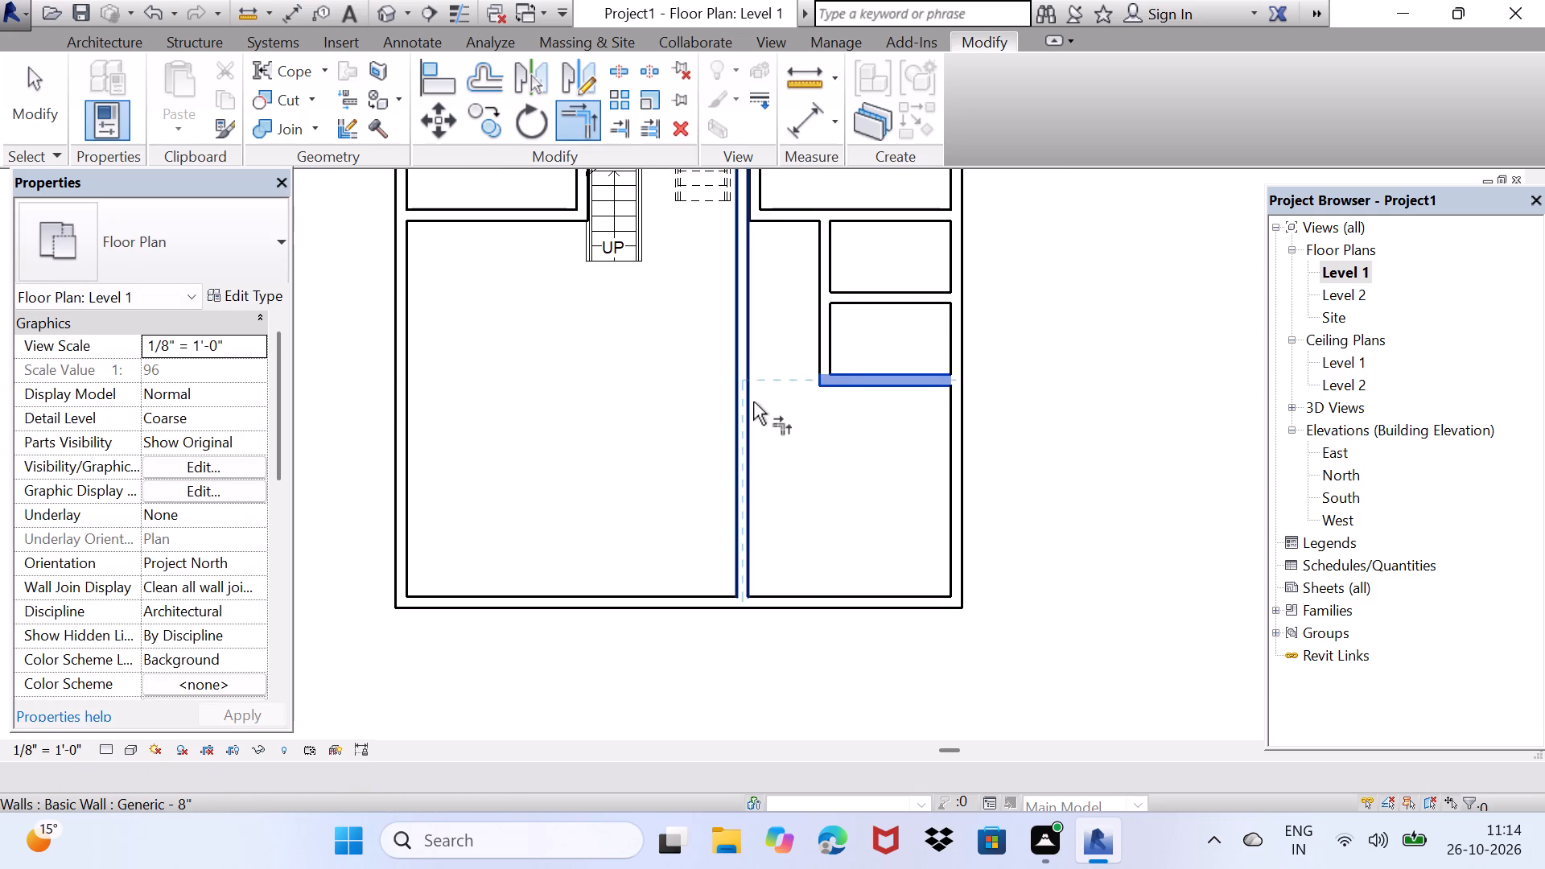
click(753, 402)
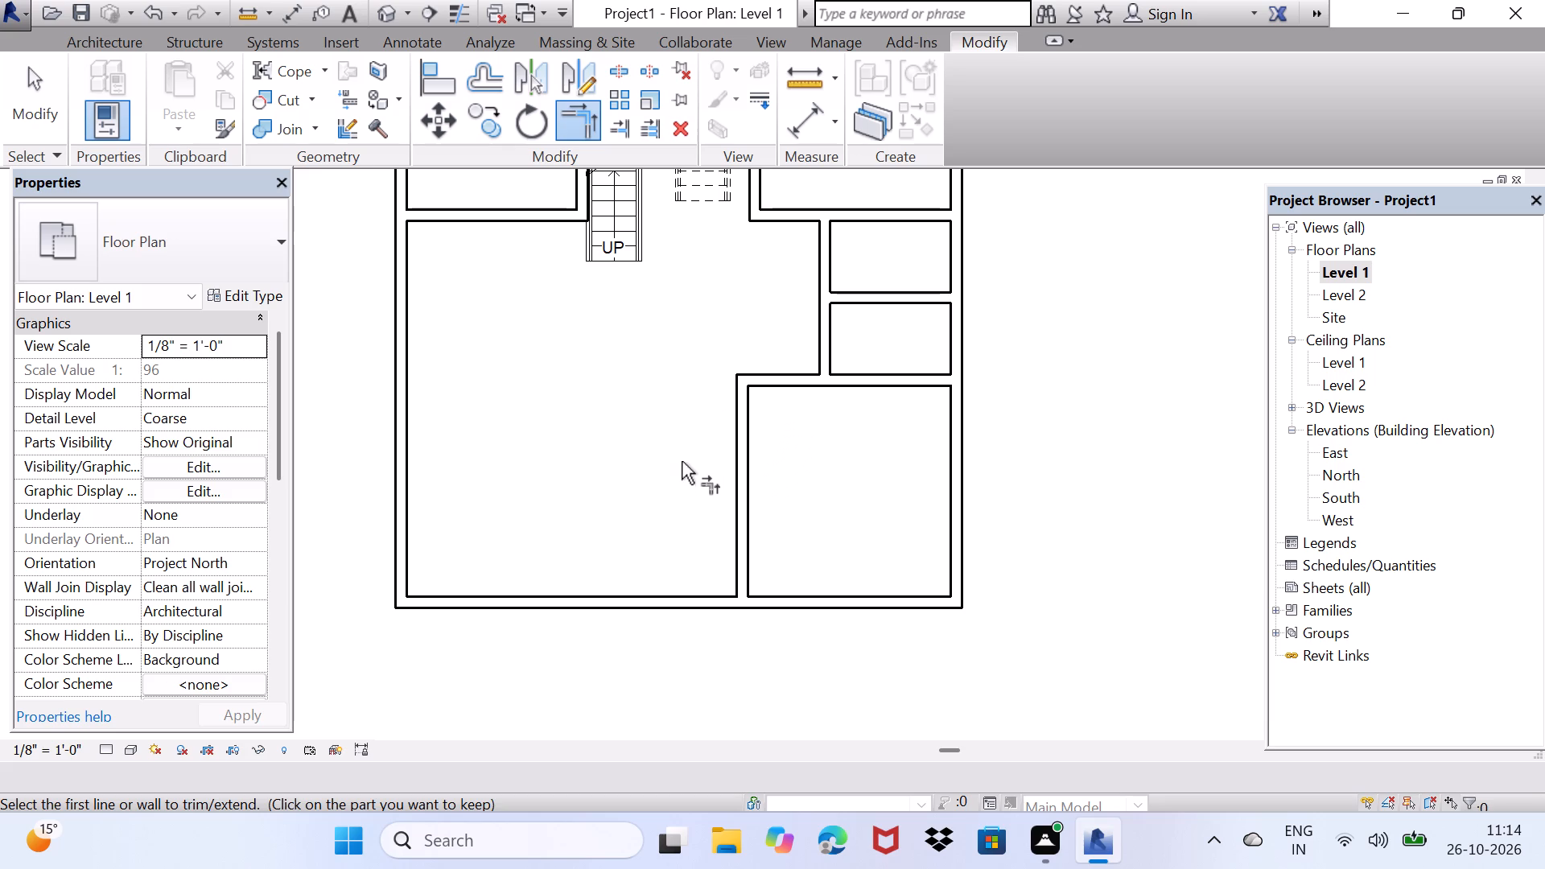
key(space)
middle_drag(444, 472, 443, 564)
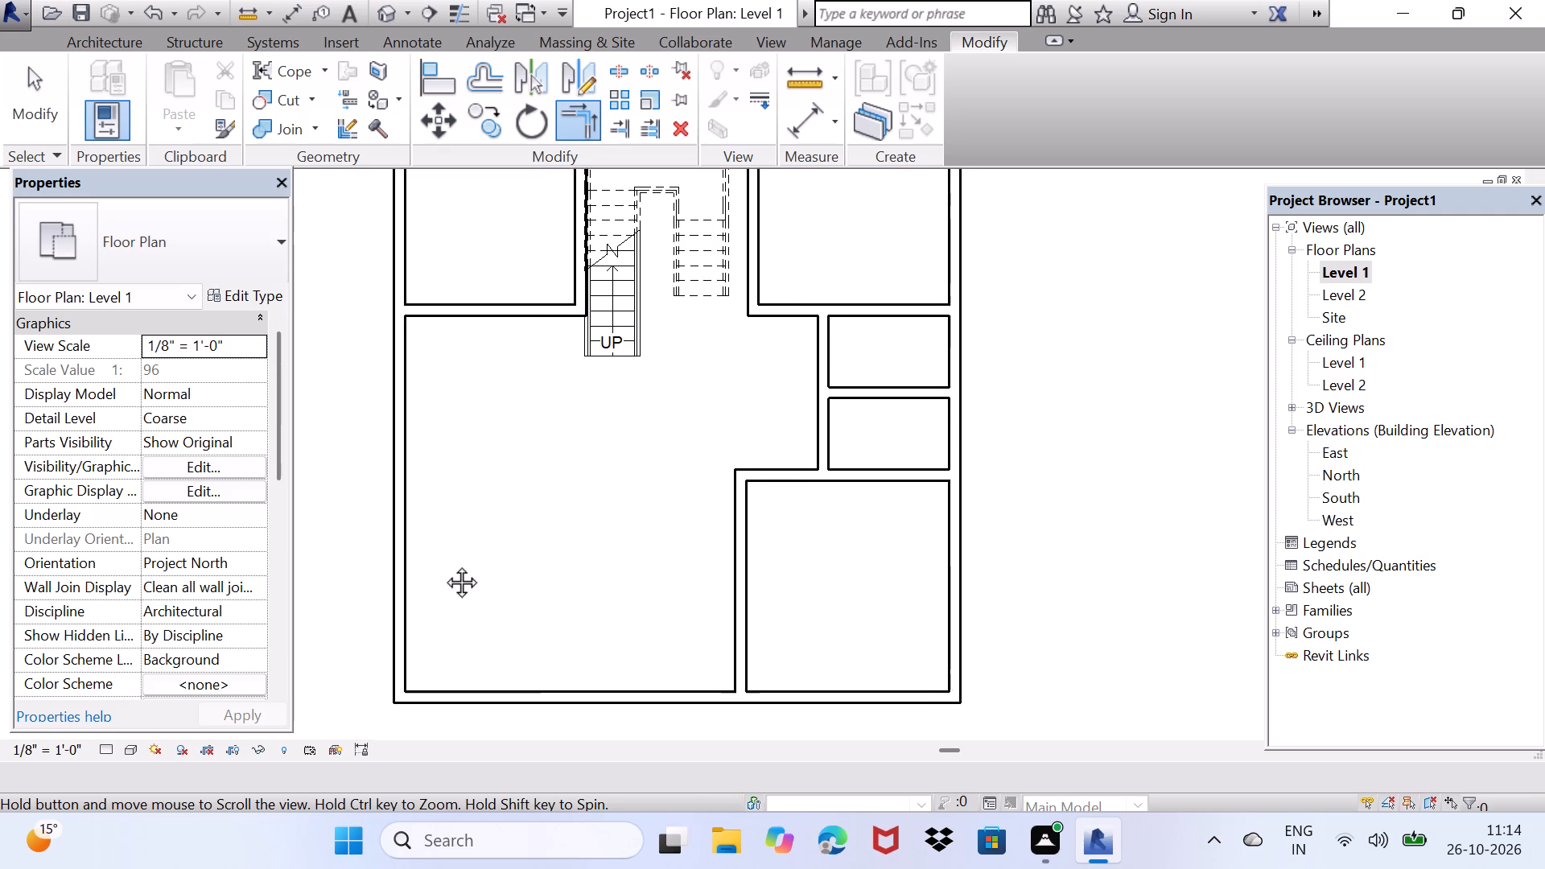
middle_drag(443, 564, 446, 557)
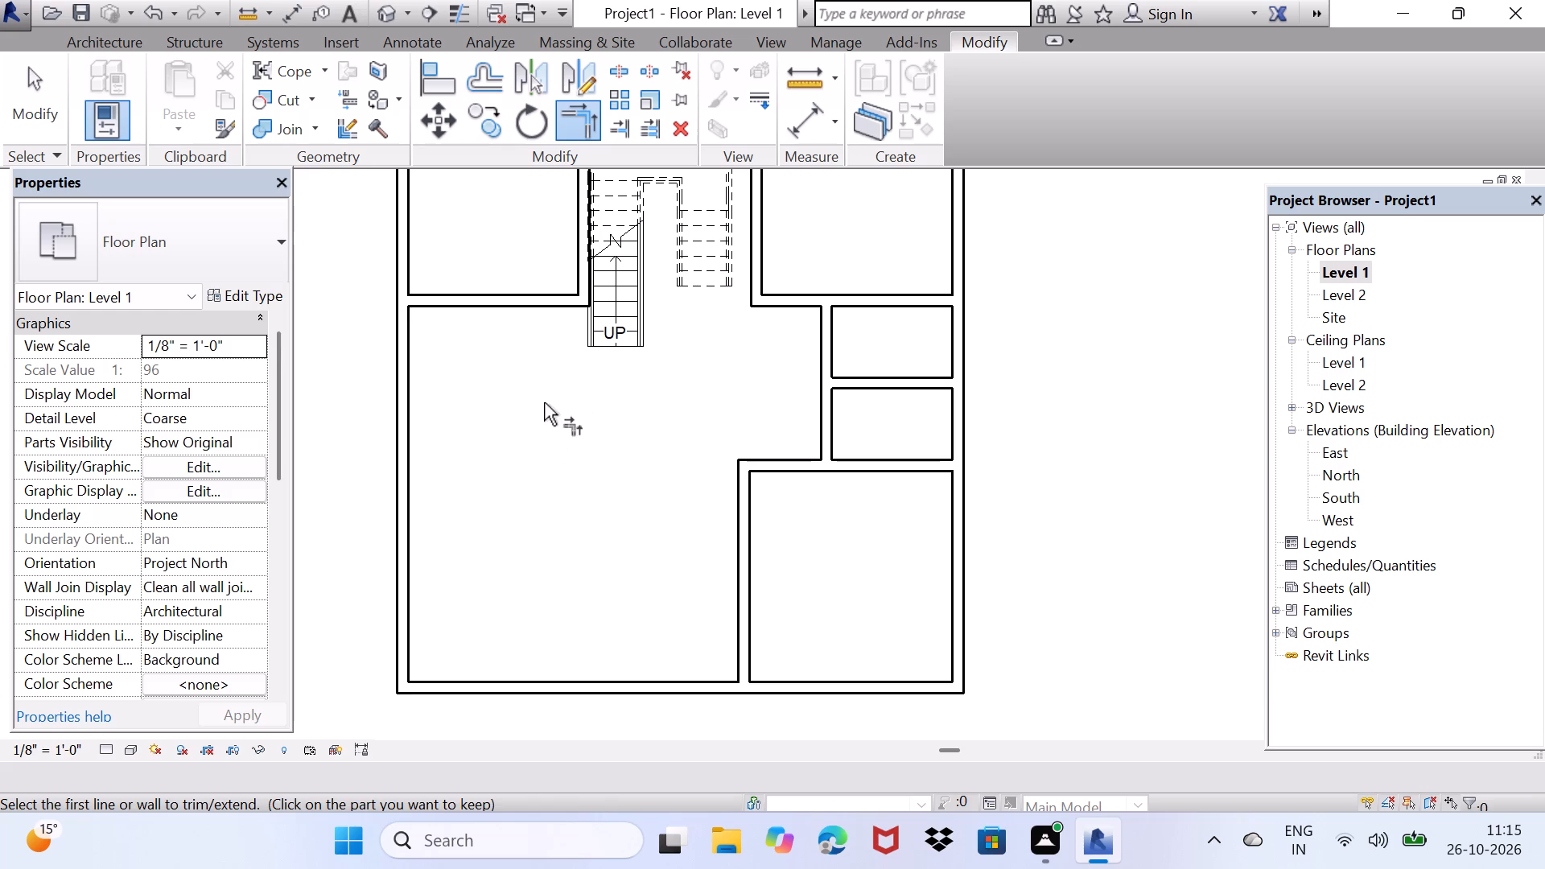
Nudge the north exterior wall outward to 12'-4" from the north rooms' south wall.
middle_drag(549, 391, 481, 639)
click(671, 366)
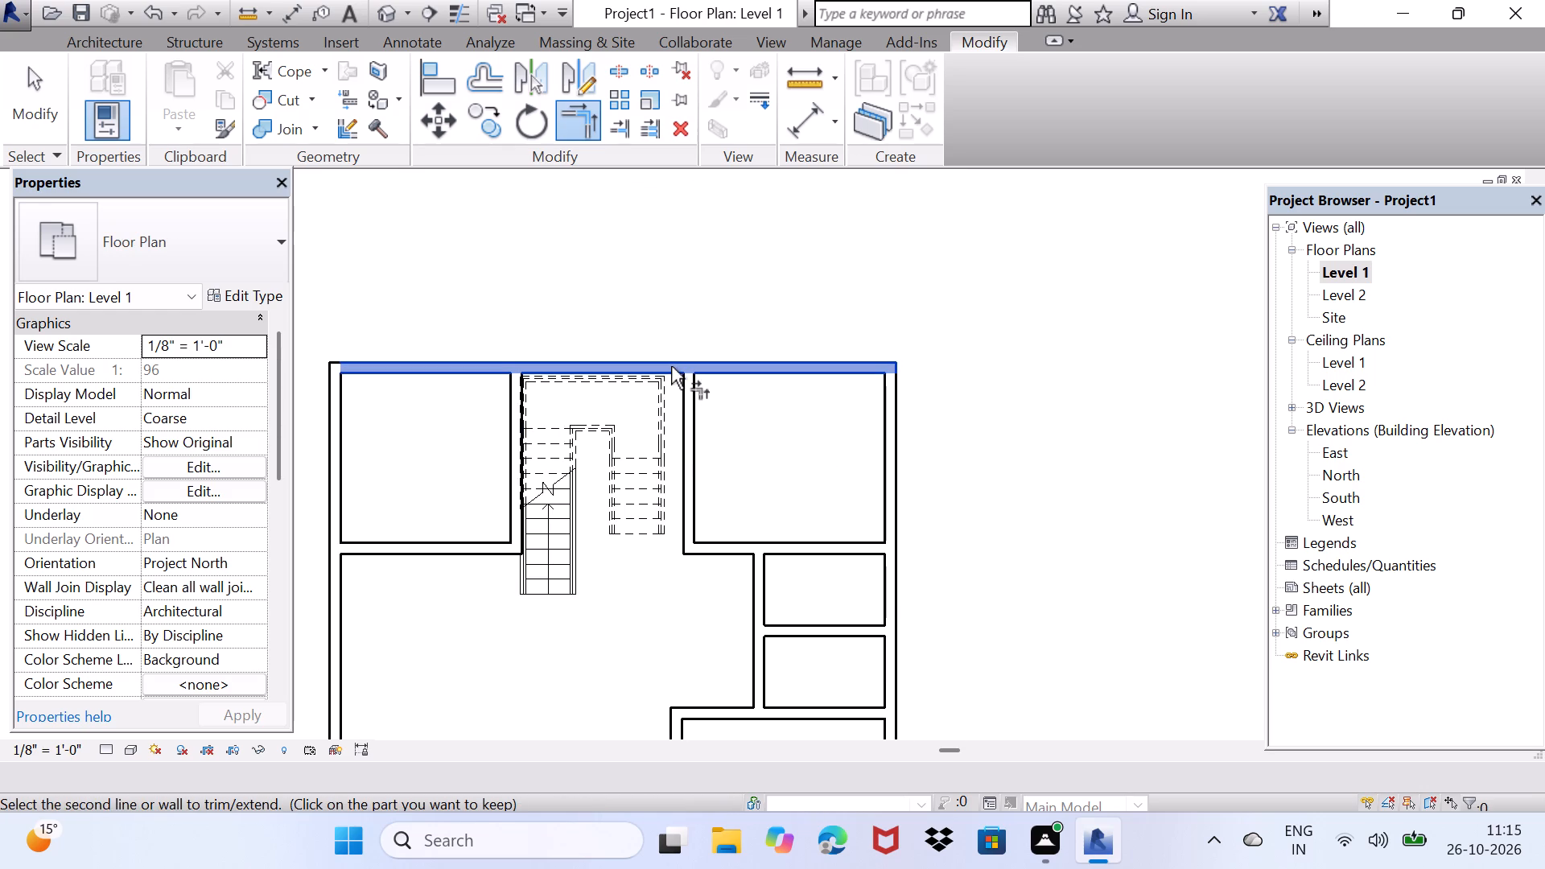
key(Up)
key(Up)
key(Up)
key(Up)
key(Escape)
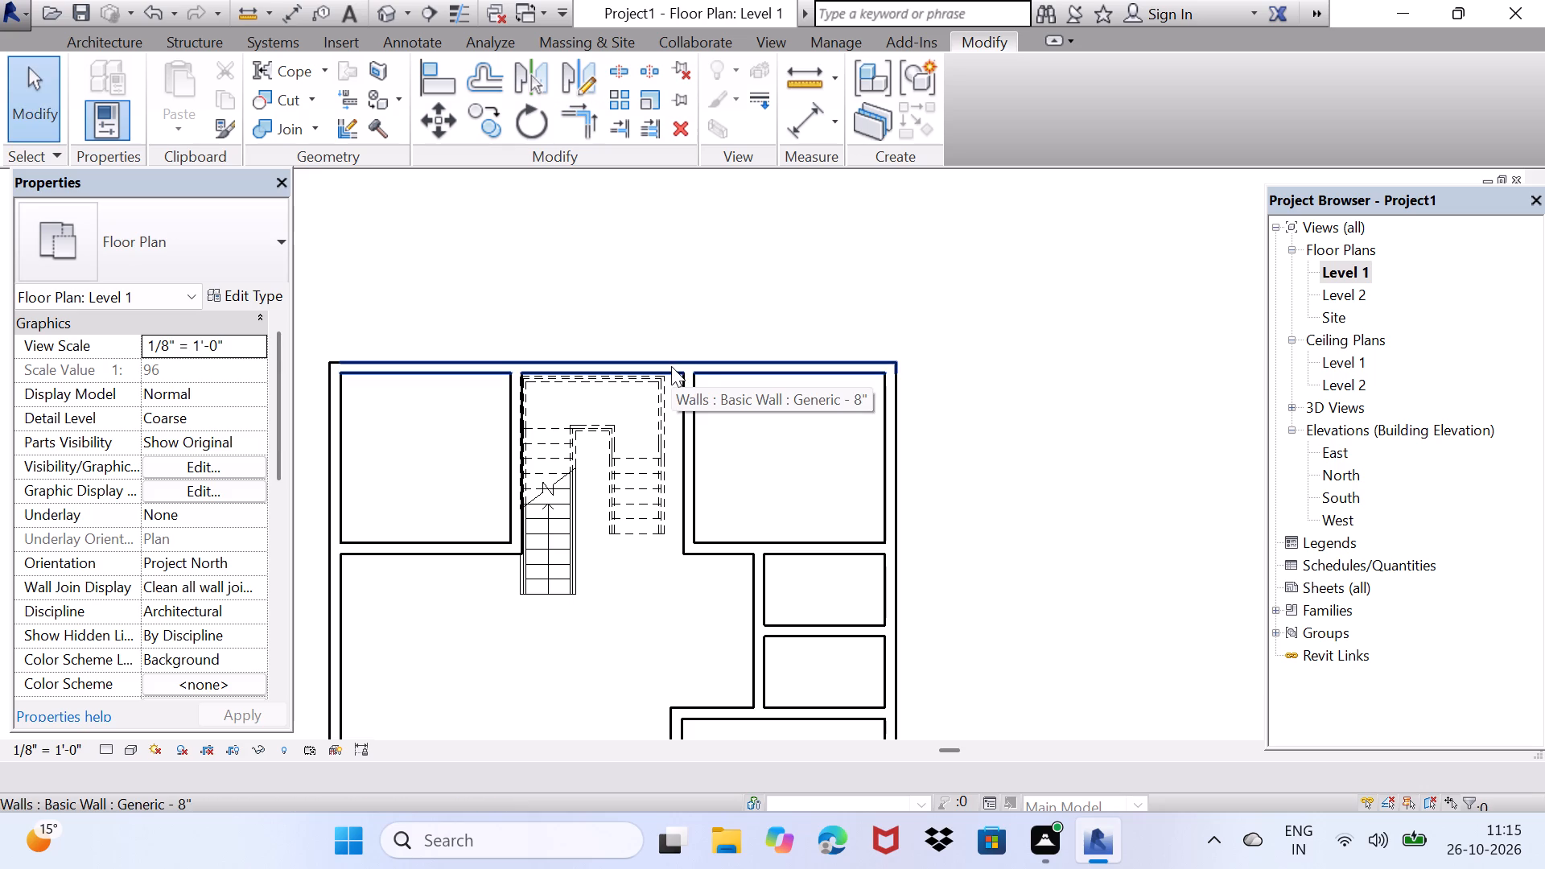
click(671, 366)
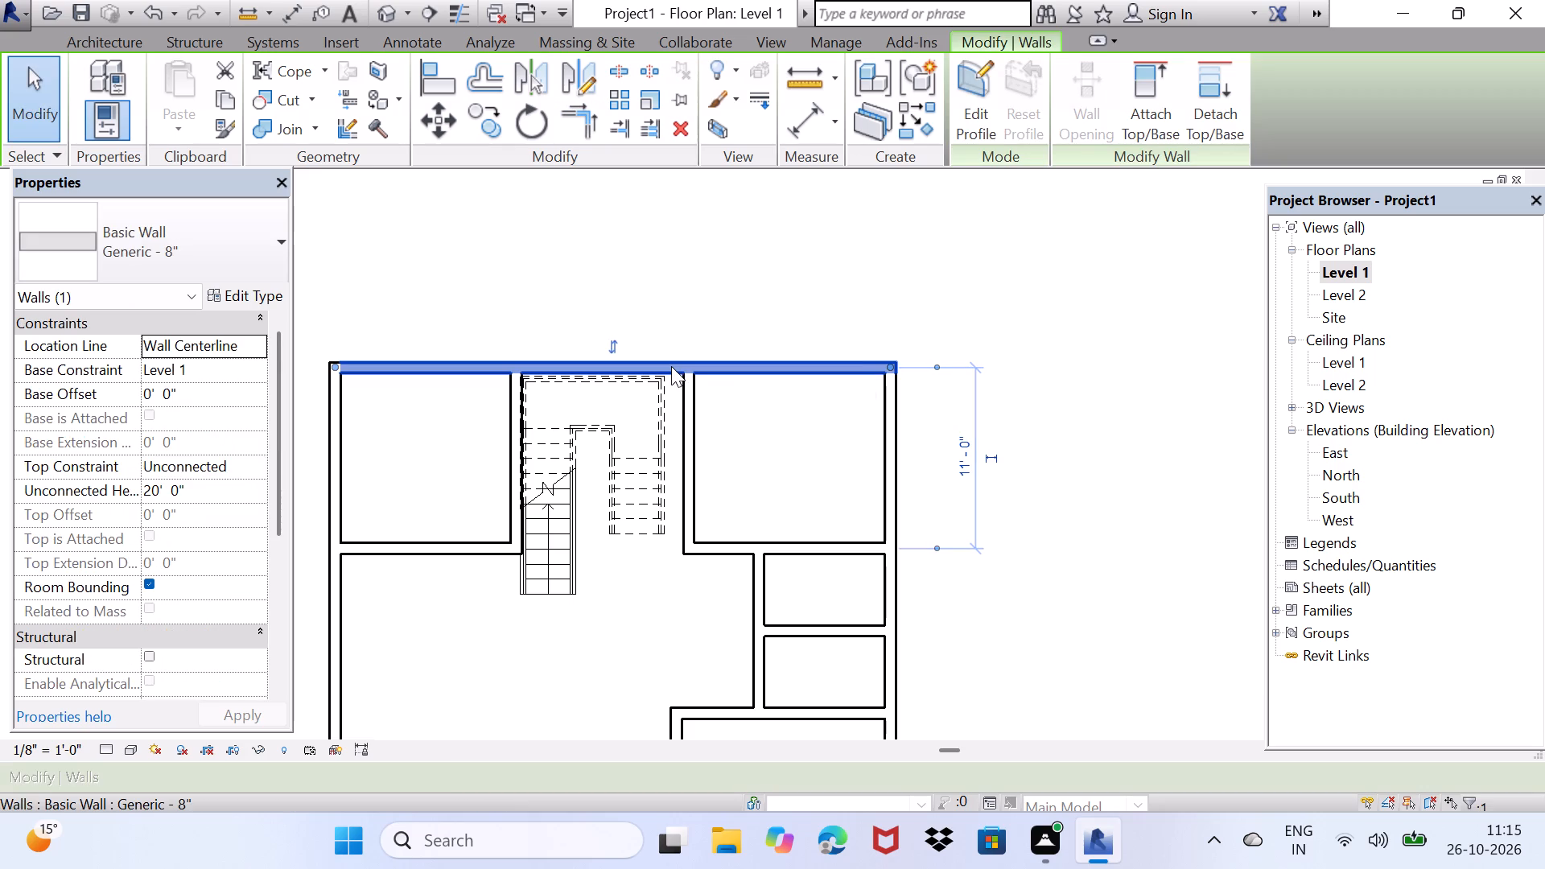
key(Up)
key(Up)
key(Up)
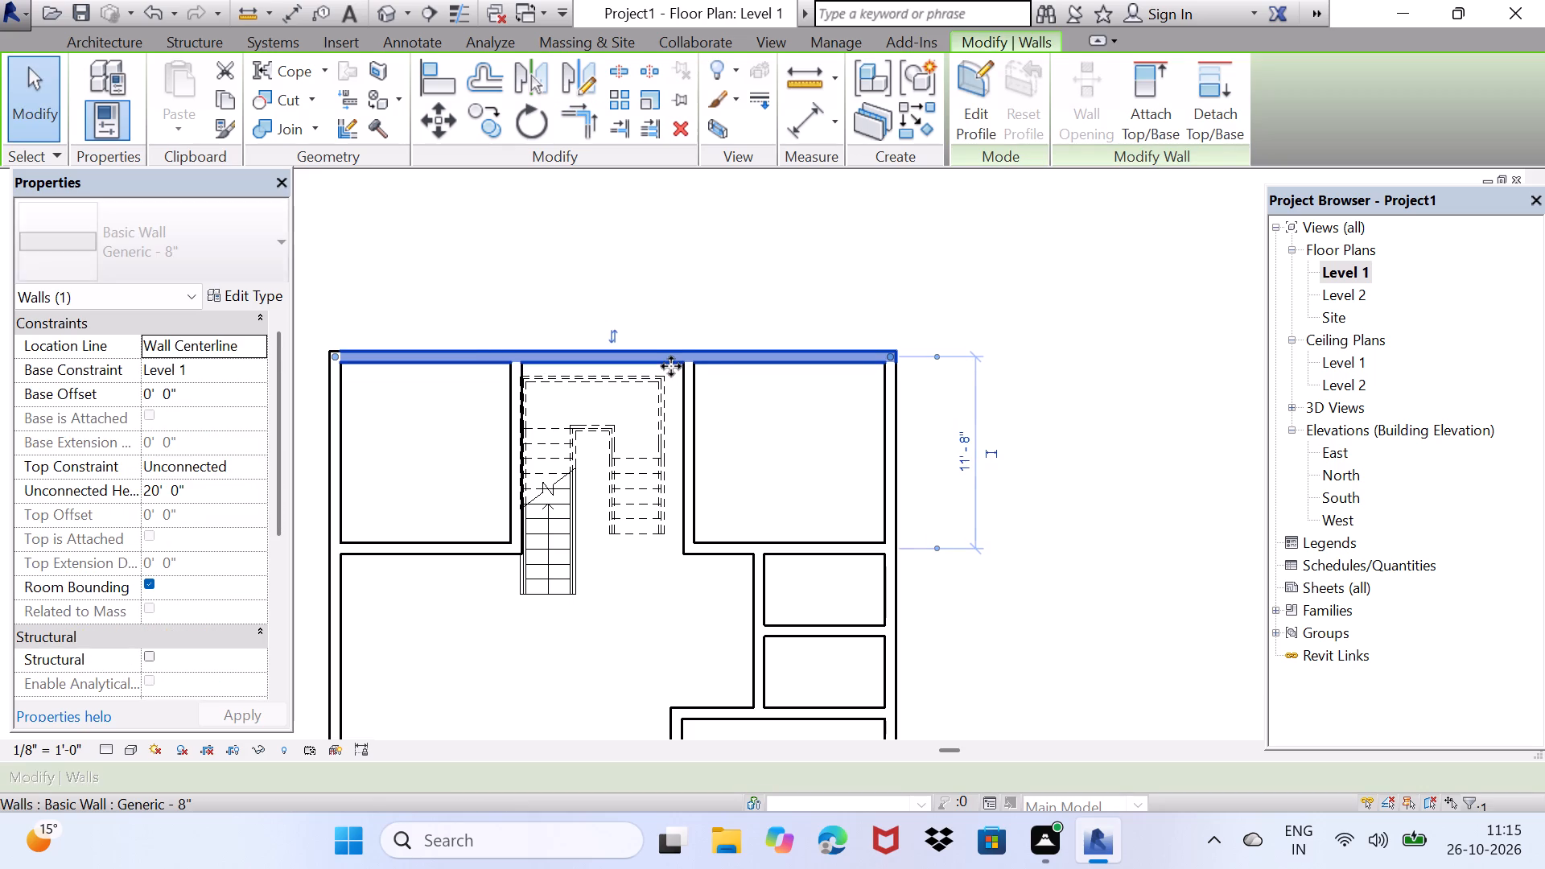
key(Up)
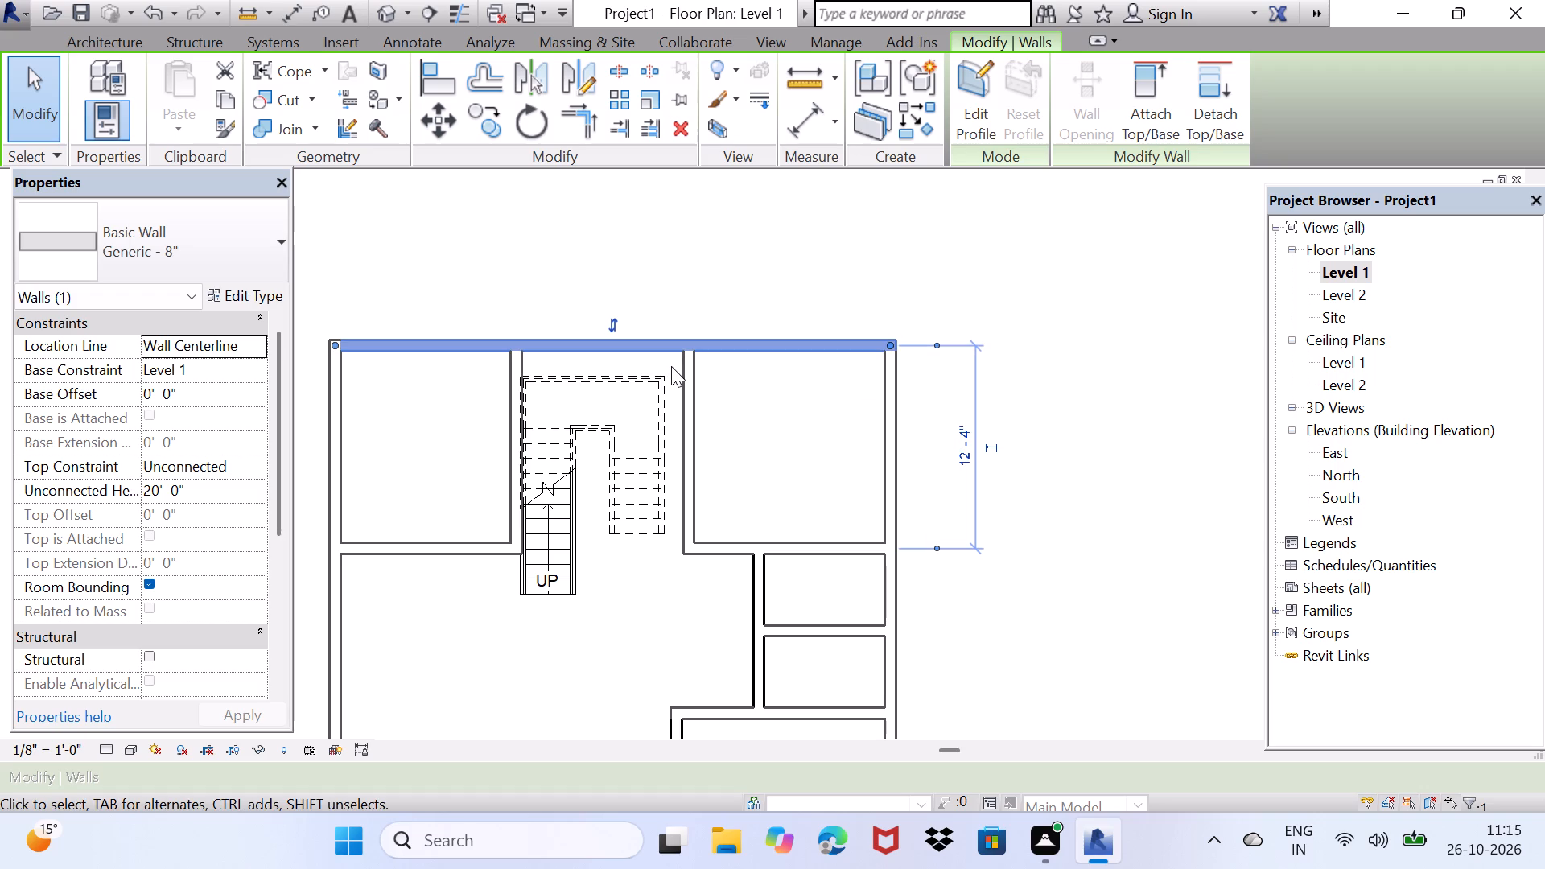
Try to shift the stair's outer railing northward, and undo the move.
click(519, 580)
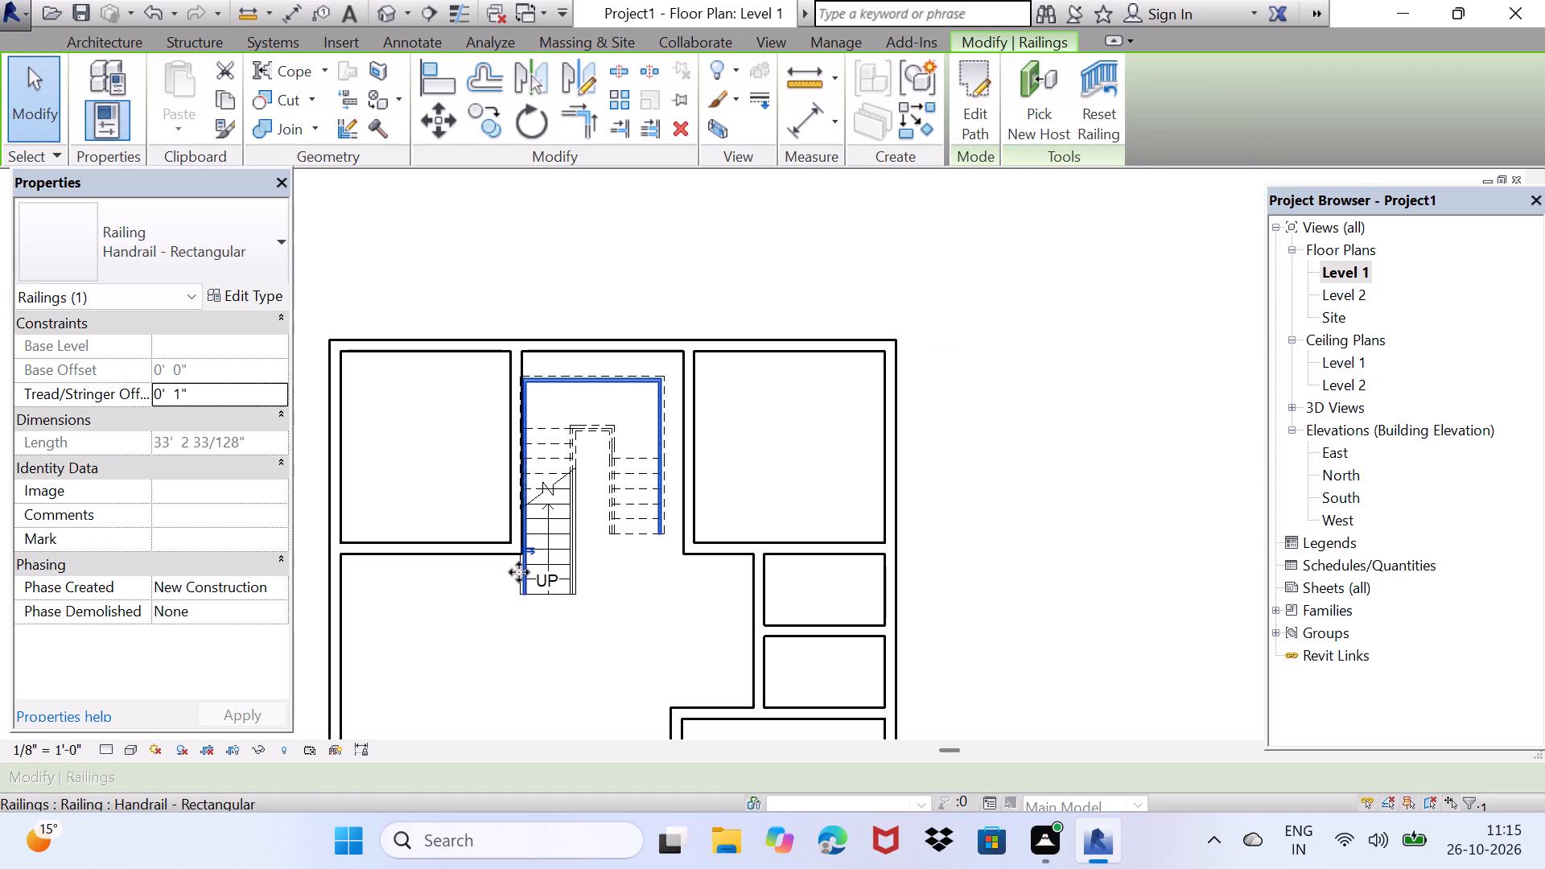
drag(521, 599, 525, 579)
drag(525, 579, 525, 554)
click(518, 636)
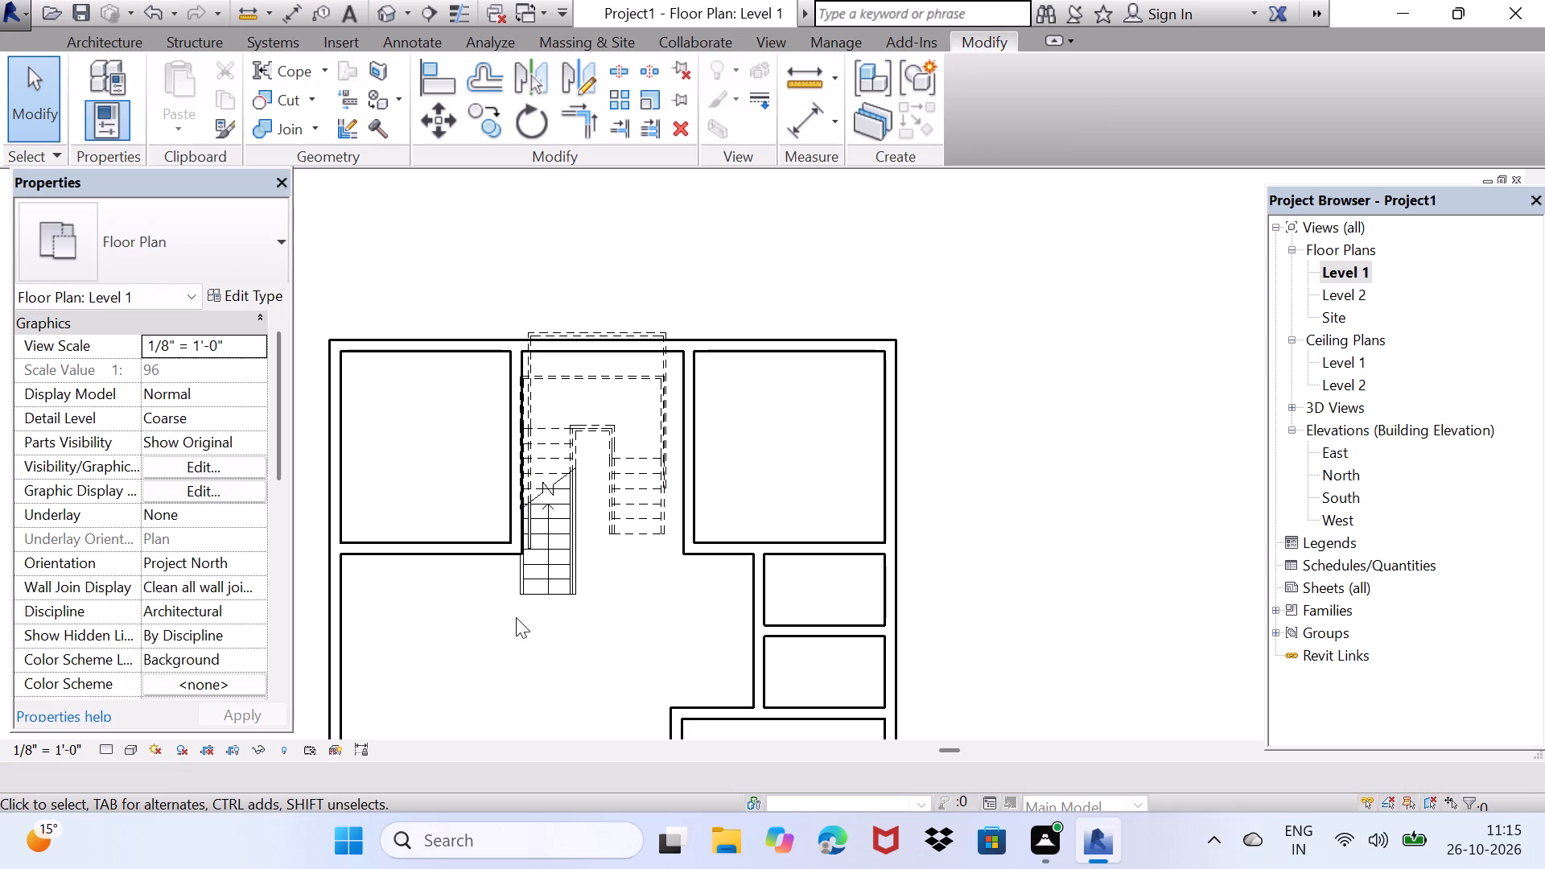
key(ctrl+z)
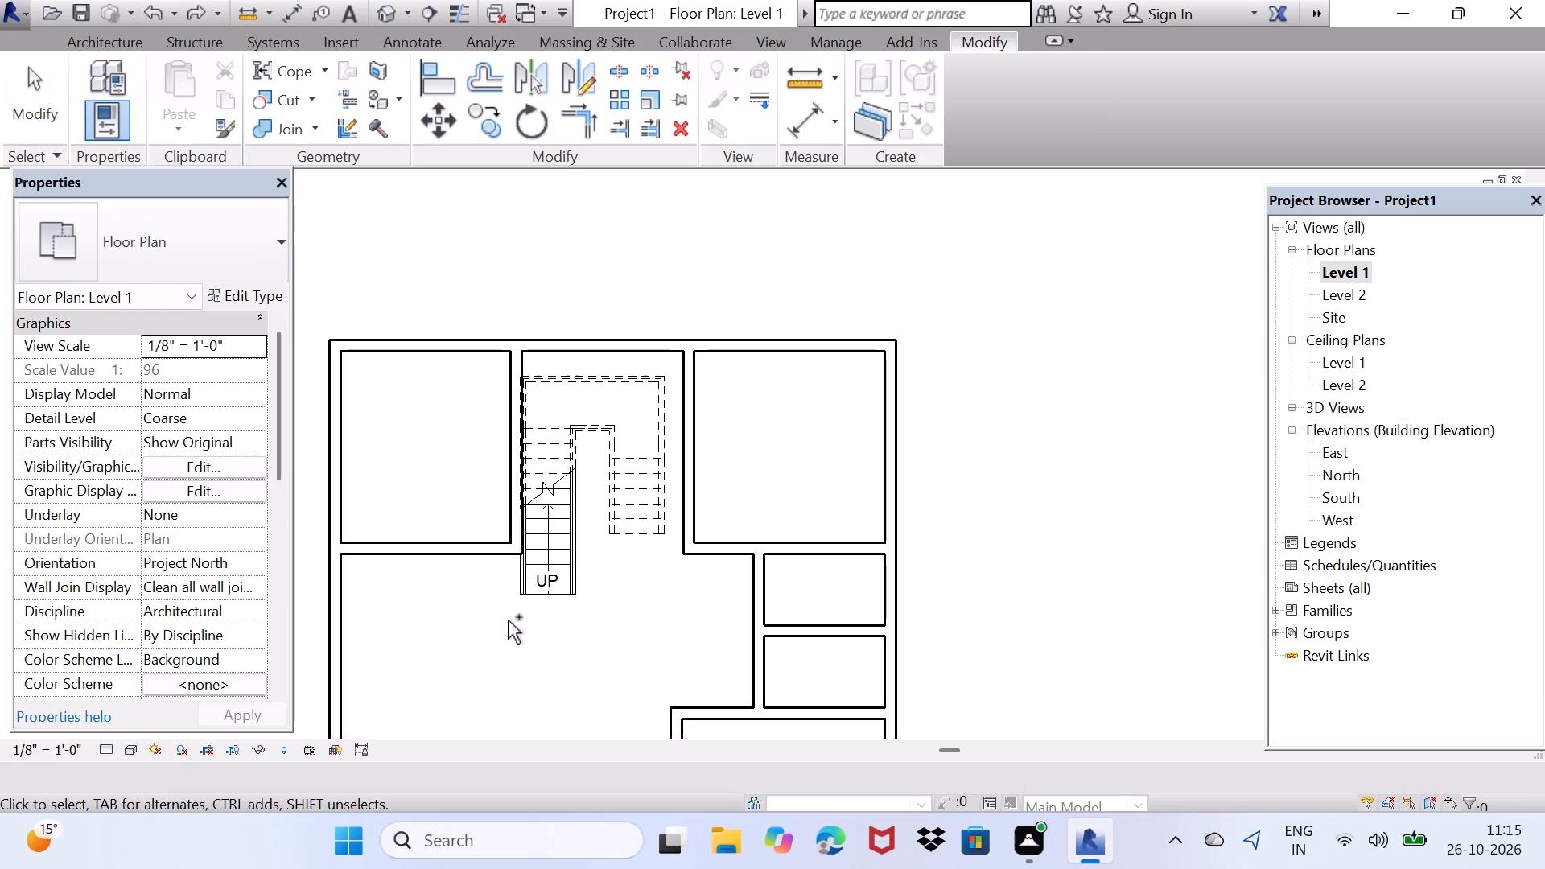
Move the U-shaped stair north so its landing reaches the north exterior wall.
click(550, 595)
click(451, 125)
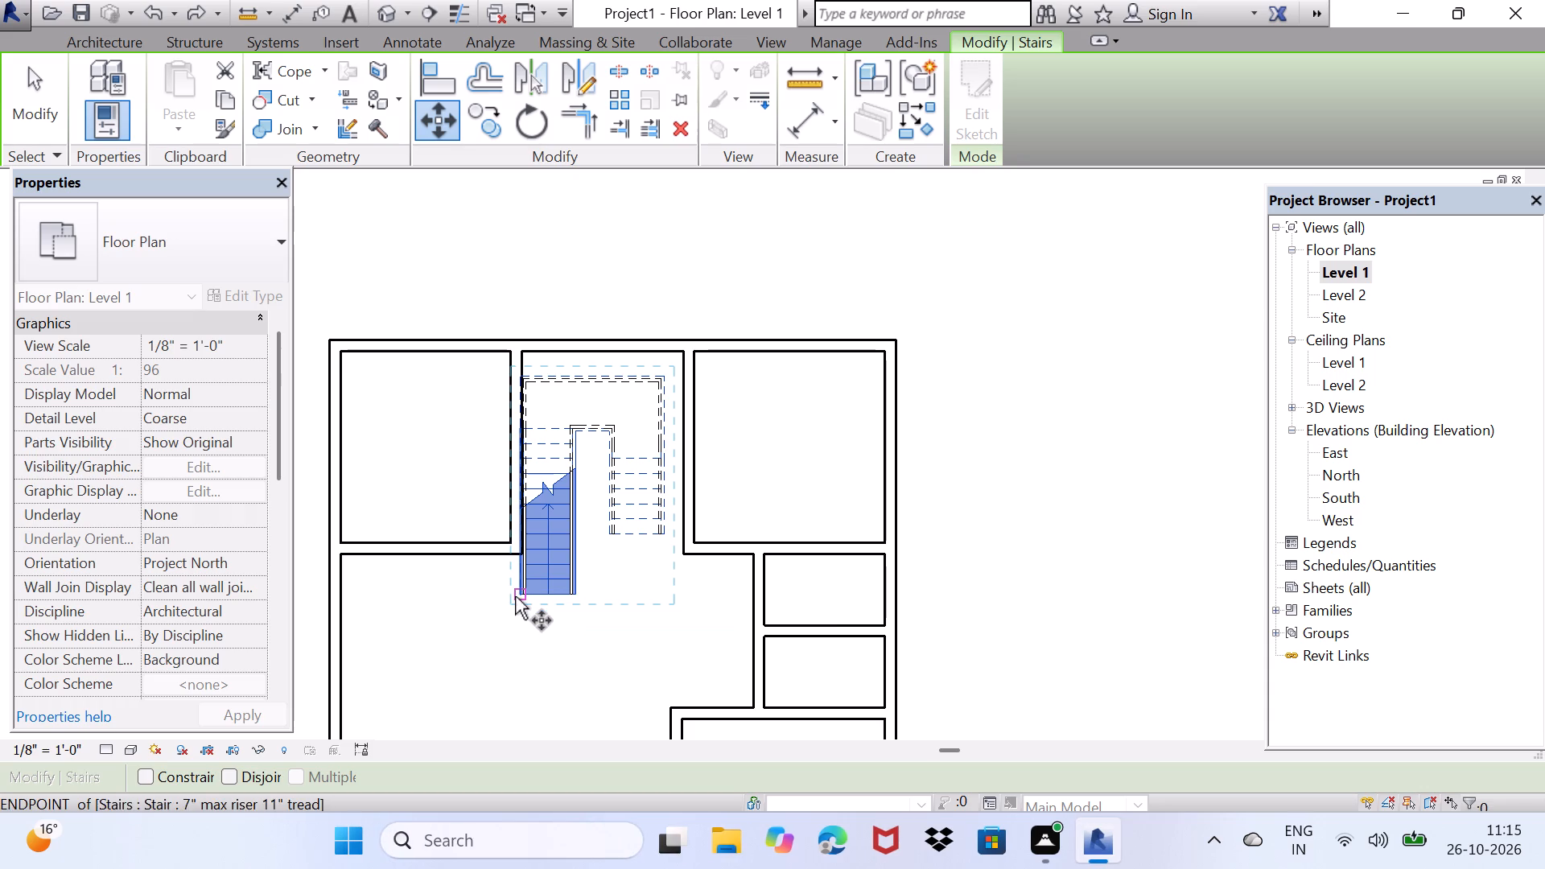
drag(516, 598, 534, 575)
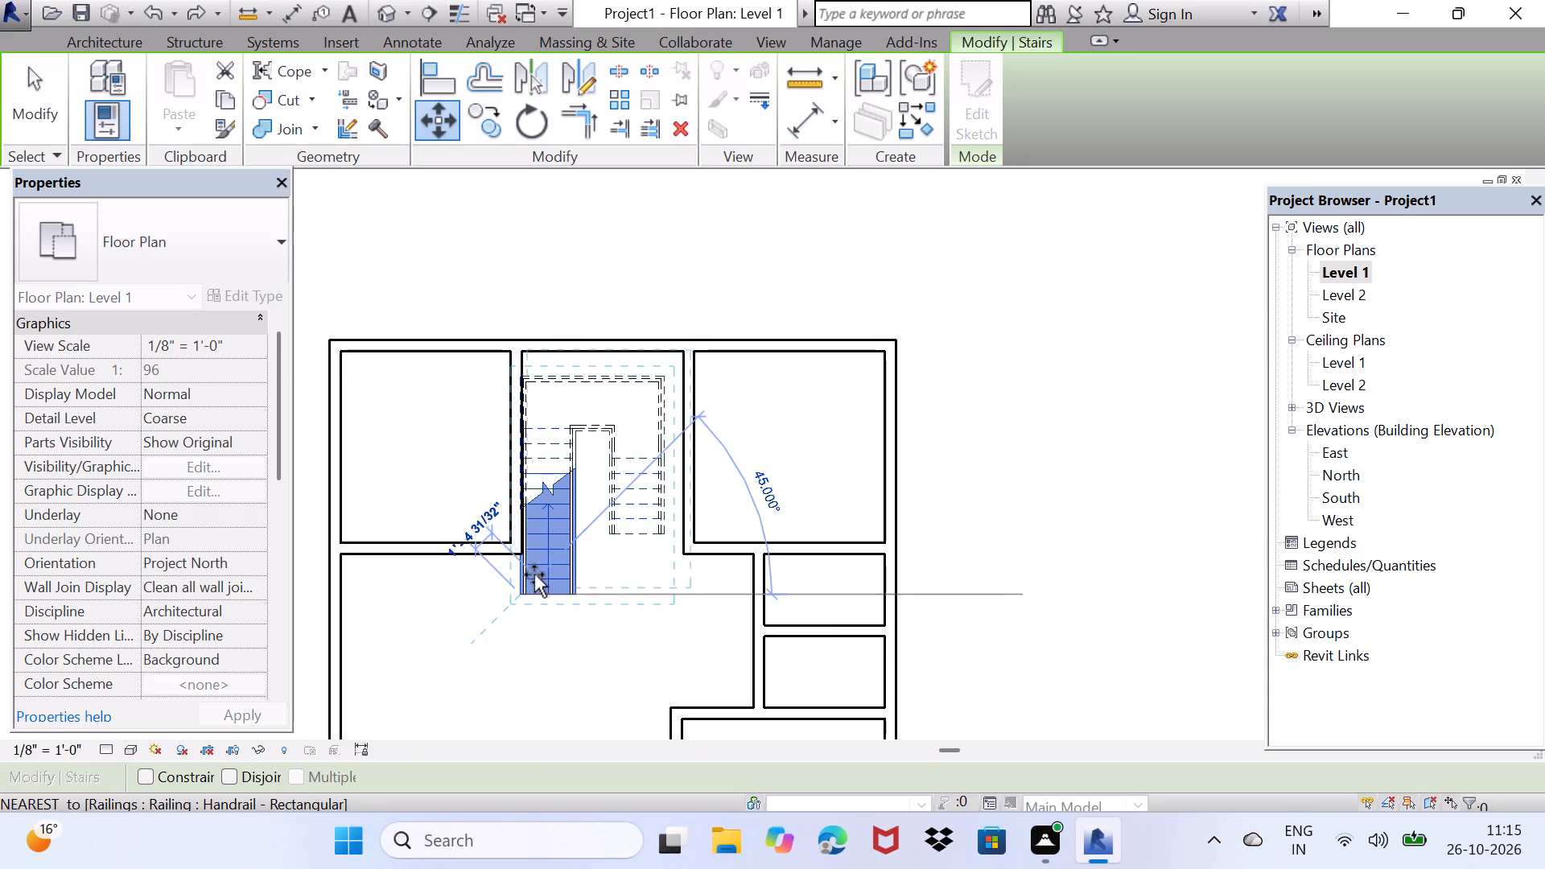
drag(534, 575, 529, 559)
click(529, 559)
Shift the stair slightly south and east so it sits just clear of the north exterior wall and the northwest room's east wall.
scroll(529, 559, down, 2)
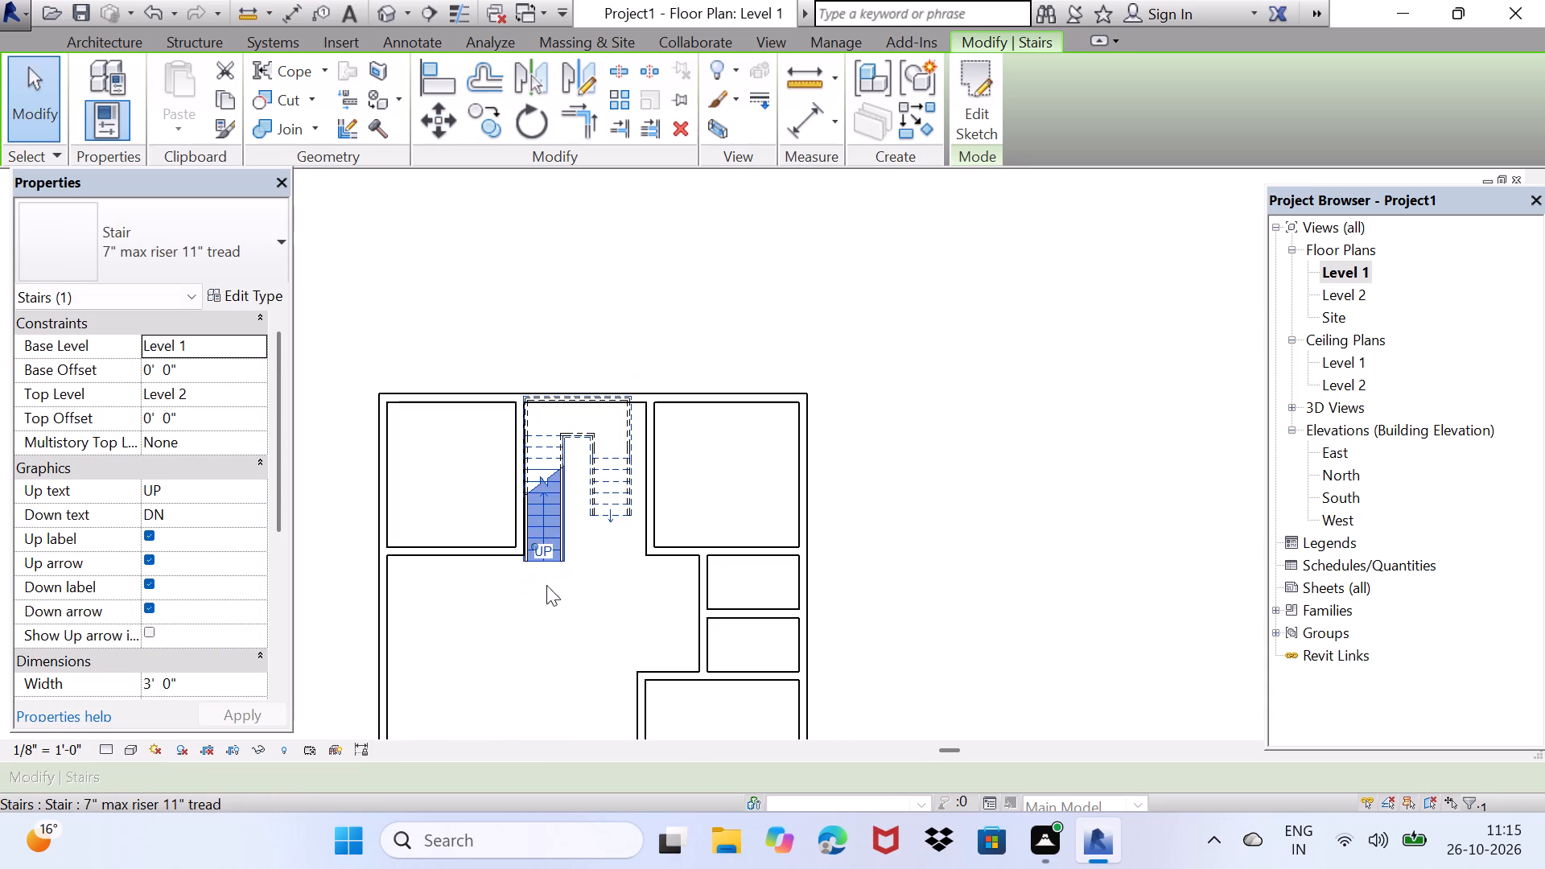
middle_drag(558, 666, 583, 530)
scroll(583, 530, down, 1)
scroll(600, 327, up, 2)
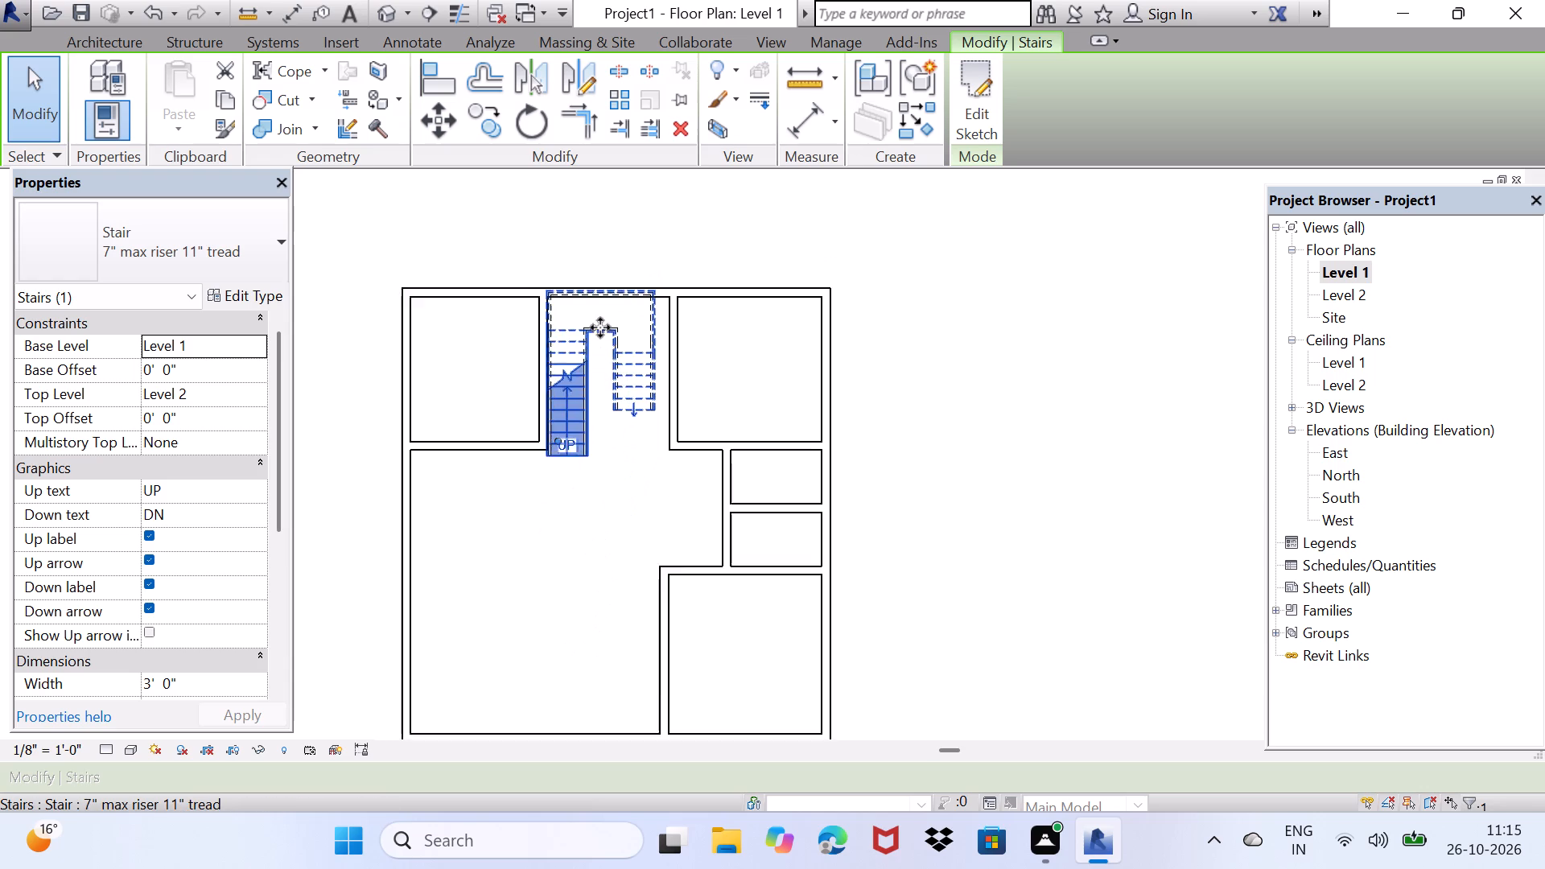
scroll(600, 327, up, 6)
middle_drag(616, 291, 599, 350)
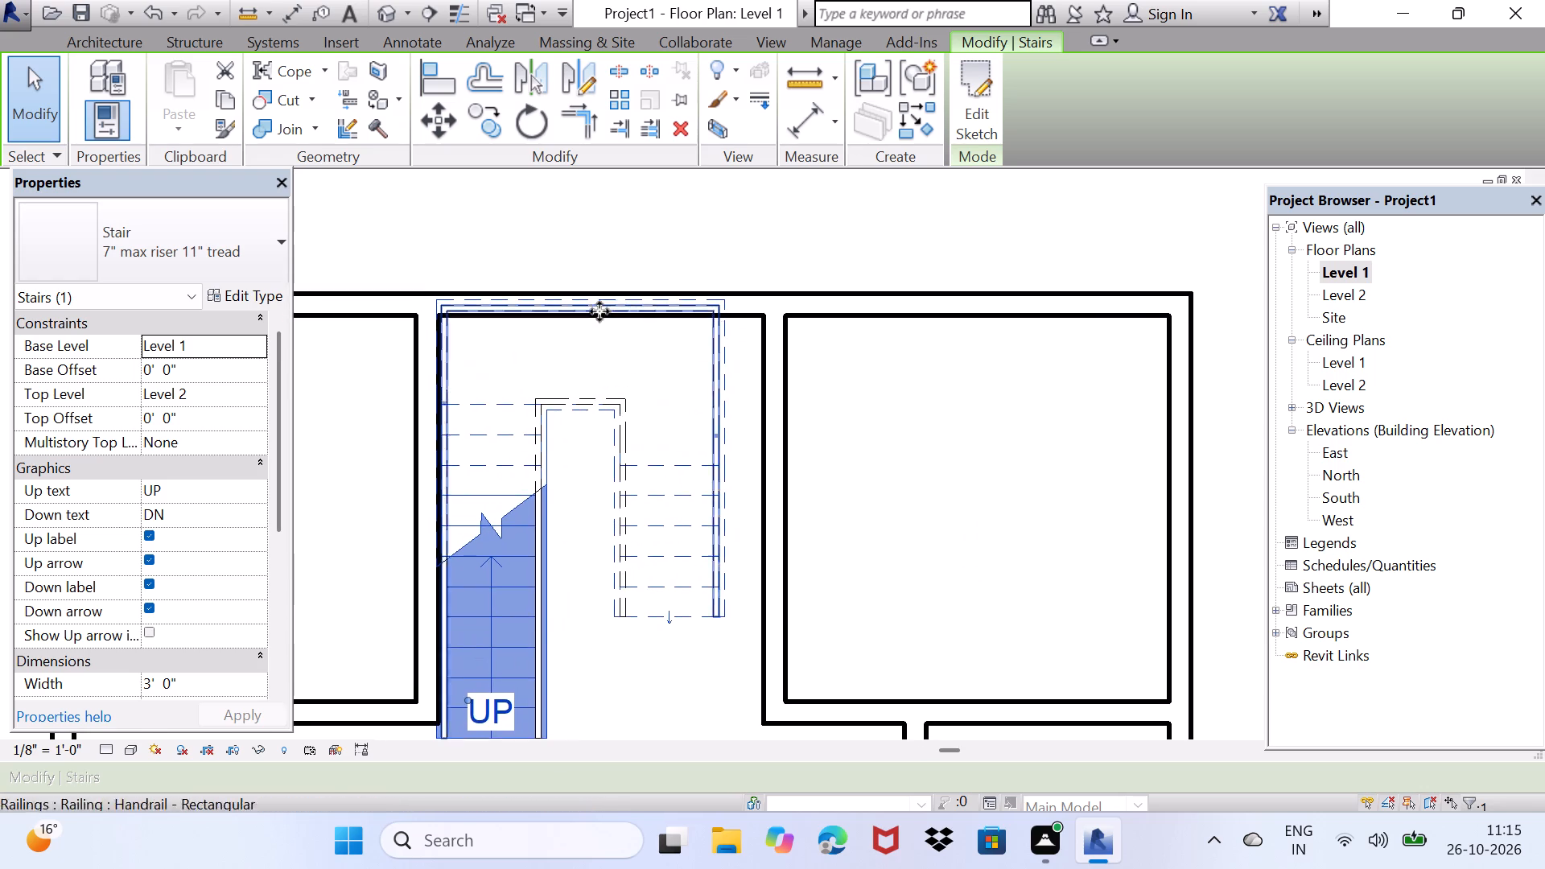
drag(720, 302, 724, 323)
click(724, 323)
drag(723, 301, 723, 308)
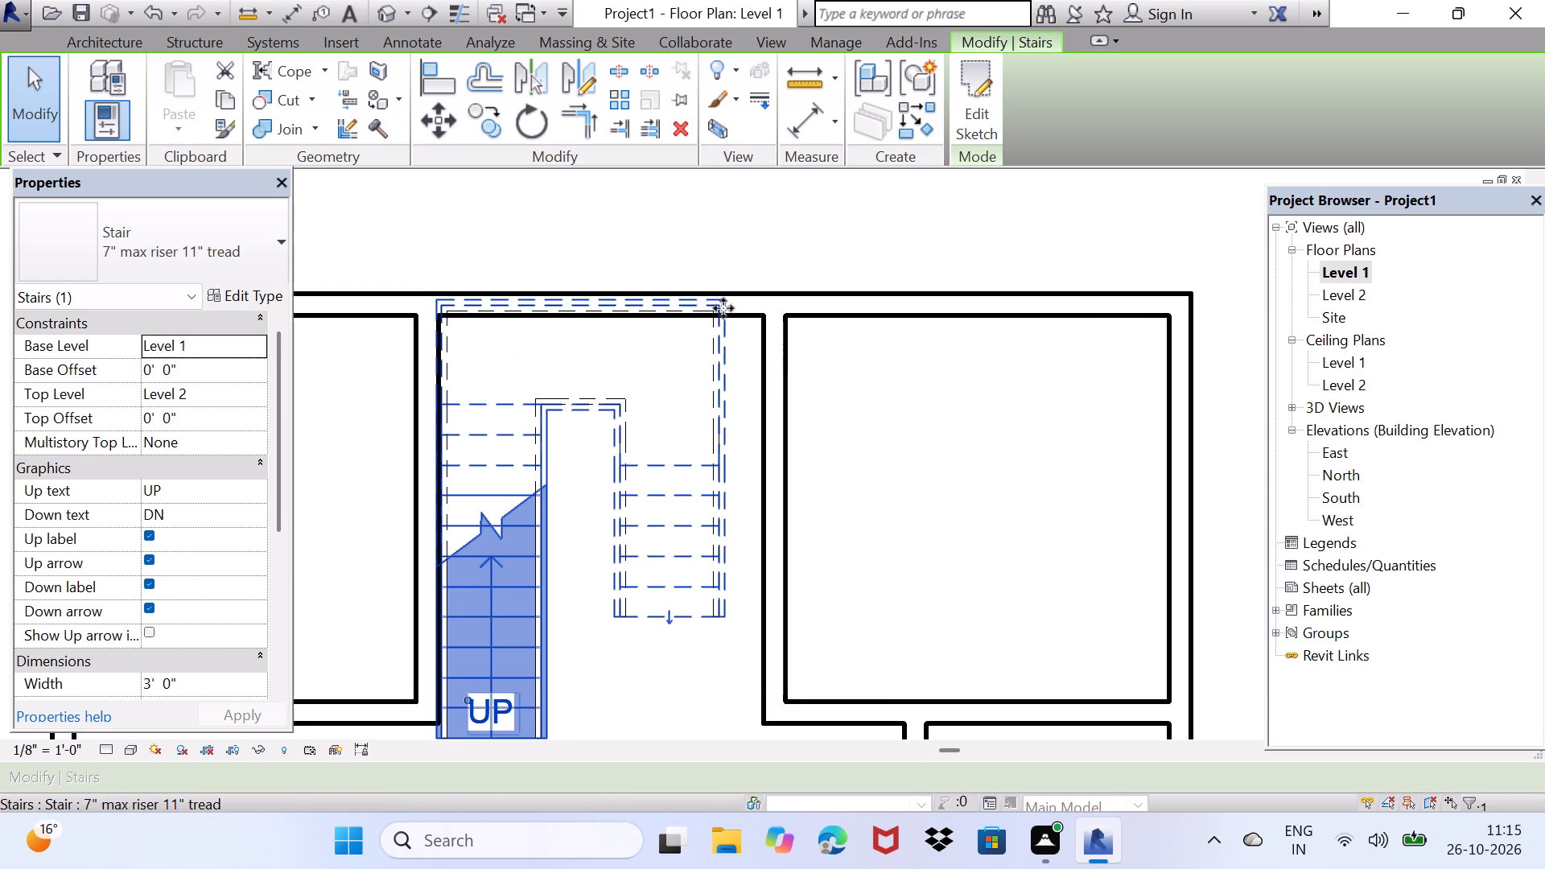
drag(723, 308, 723, 324)
click(723, 324)
scroll(612, 592, down, 2)
middle_drag(609, 603, 606, 553)
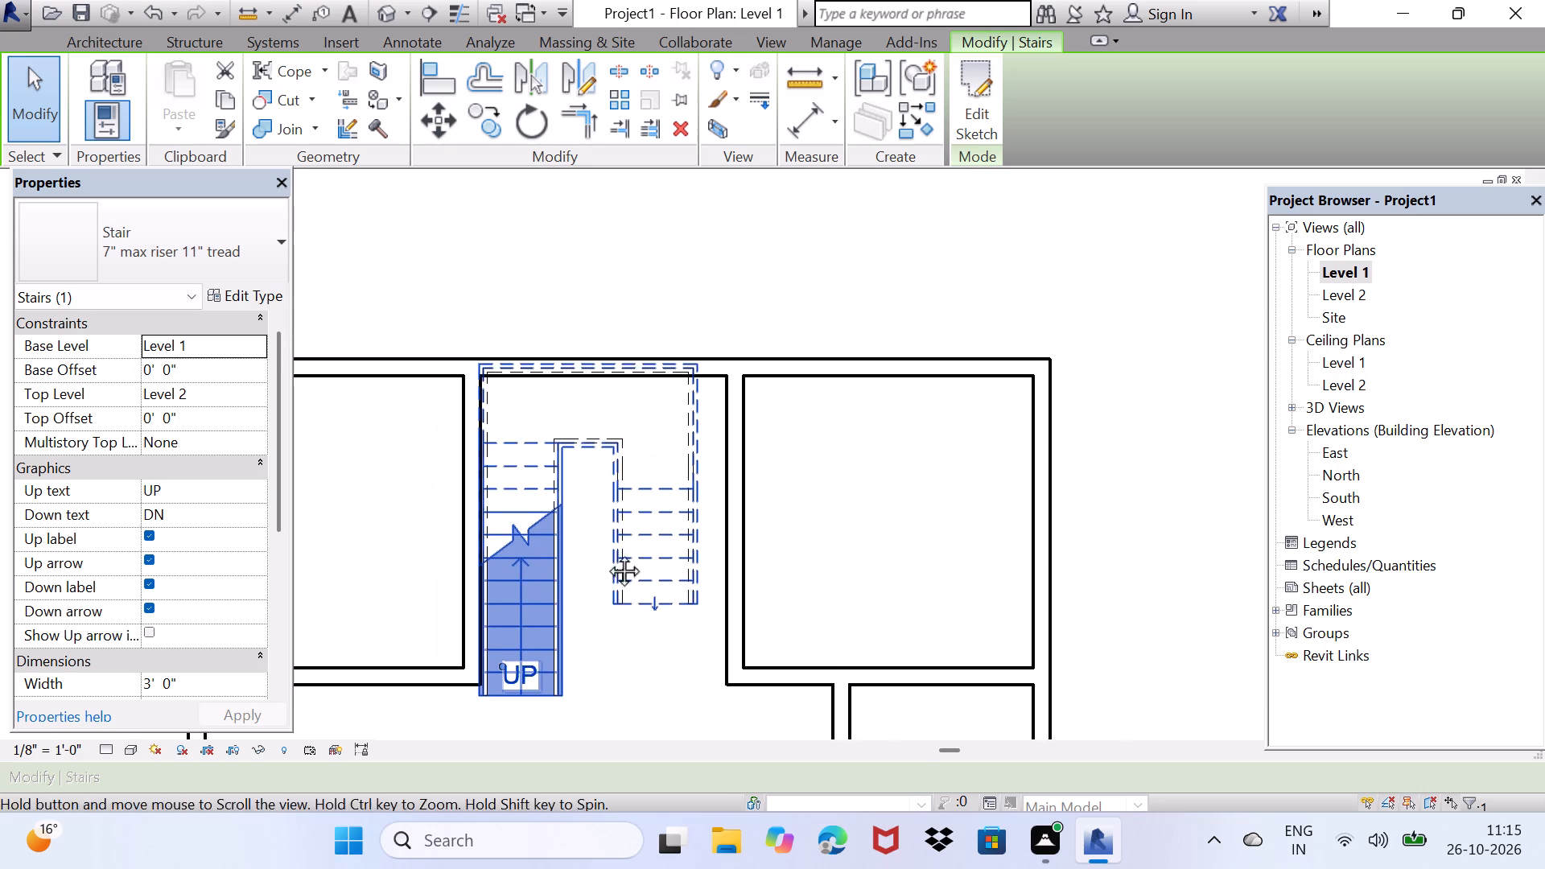
middle_drag(606, 553, 600, 526)
drag(509, 630, 507, 678)
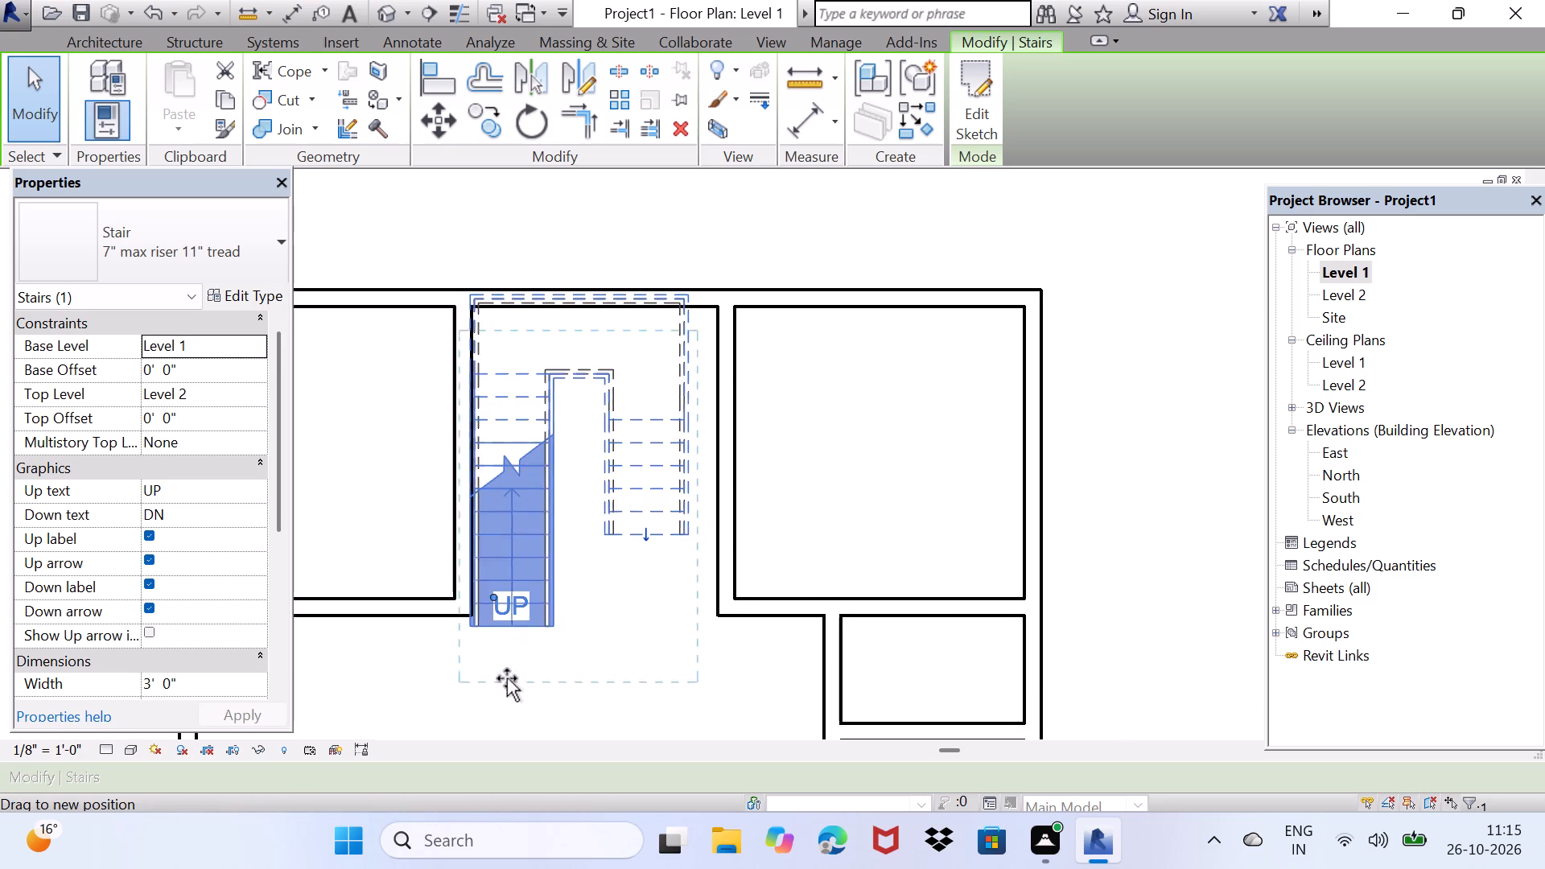
drag(507, 678, 516, 654)
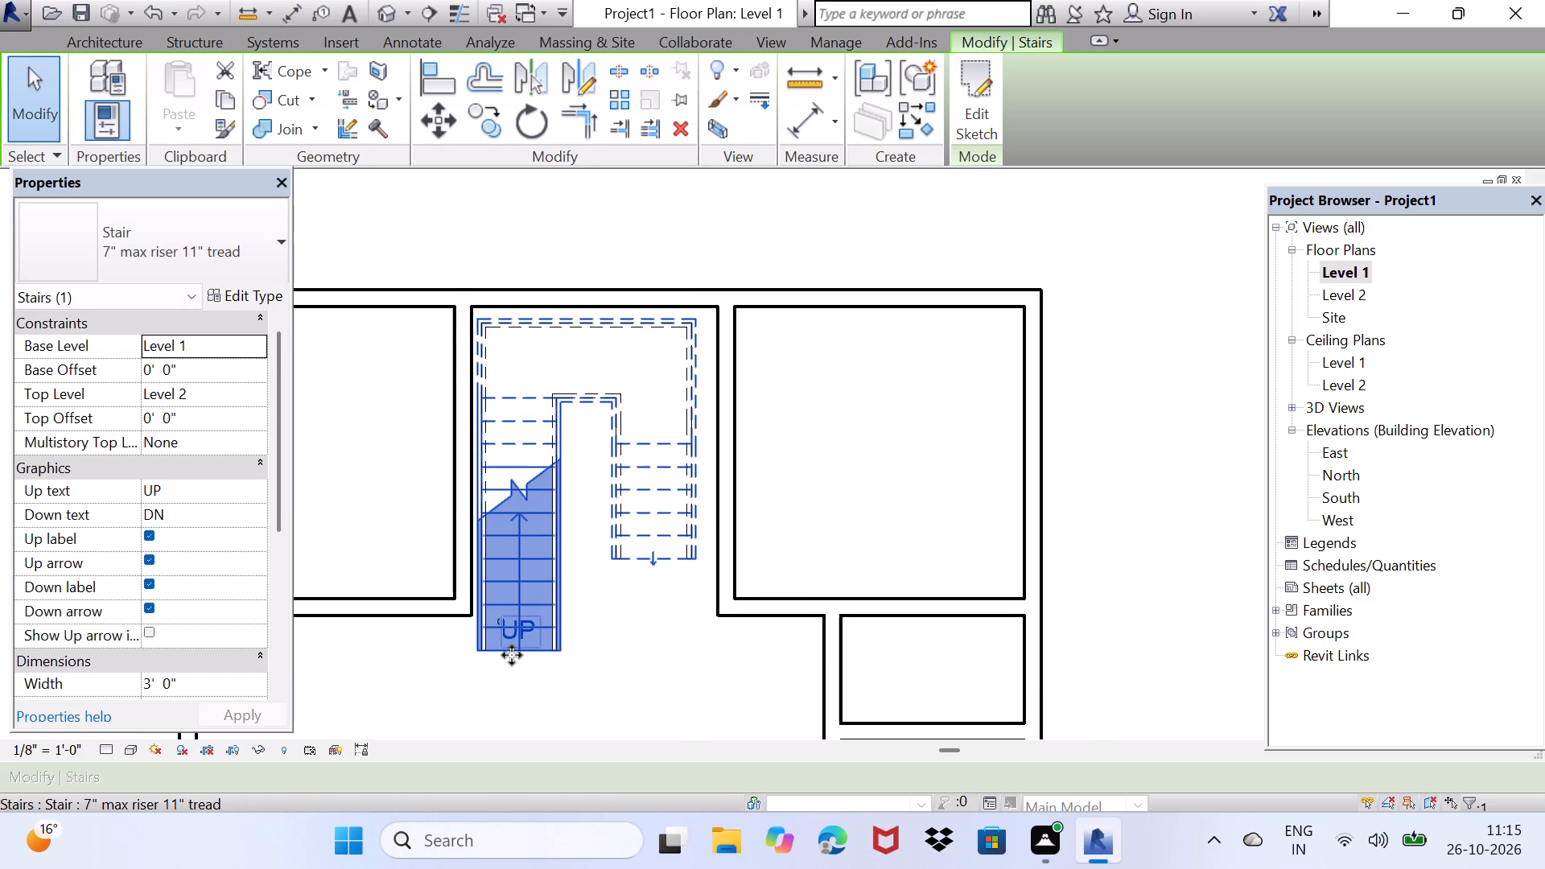
key(space)
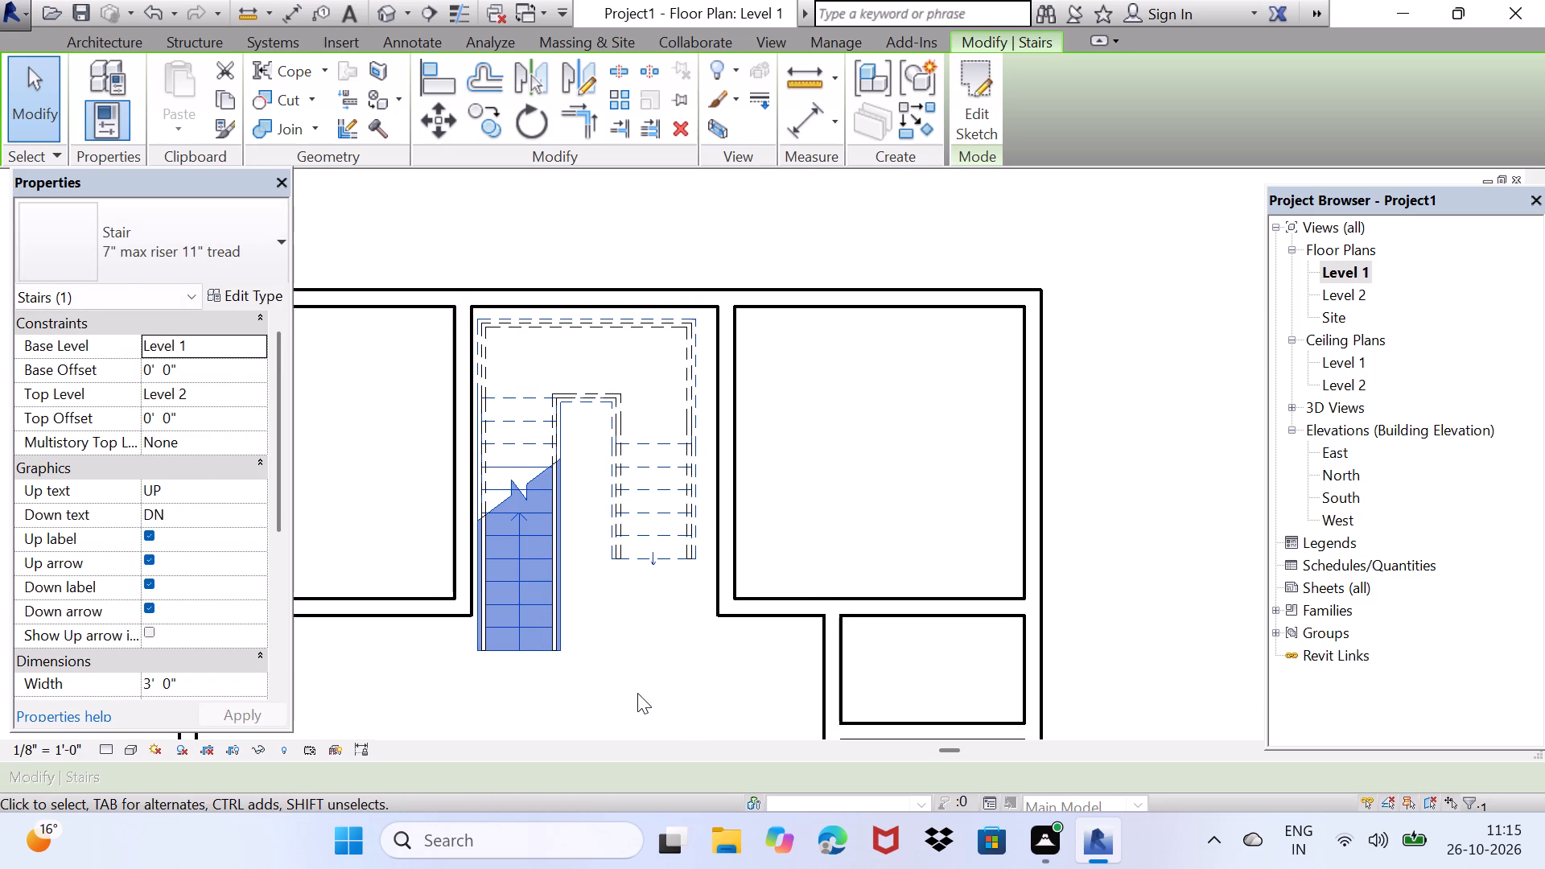
drag(637, 693, 665, 638)
Offset a copy of the south exterior wall 8'-0" toward the building interior.
scroll(589, 678, down, 2)
middle_drag(612, 624, 787, 360)
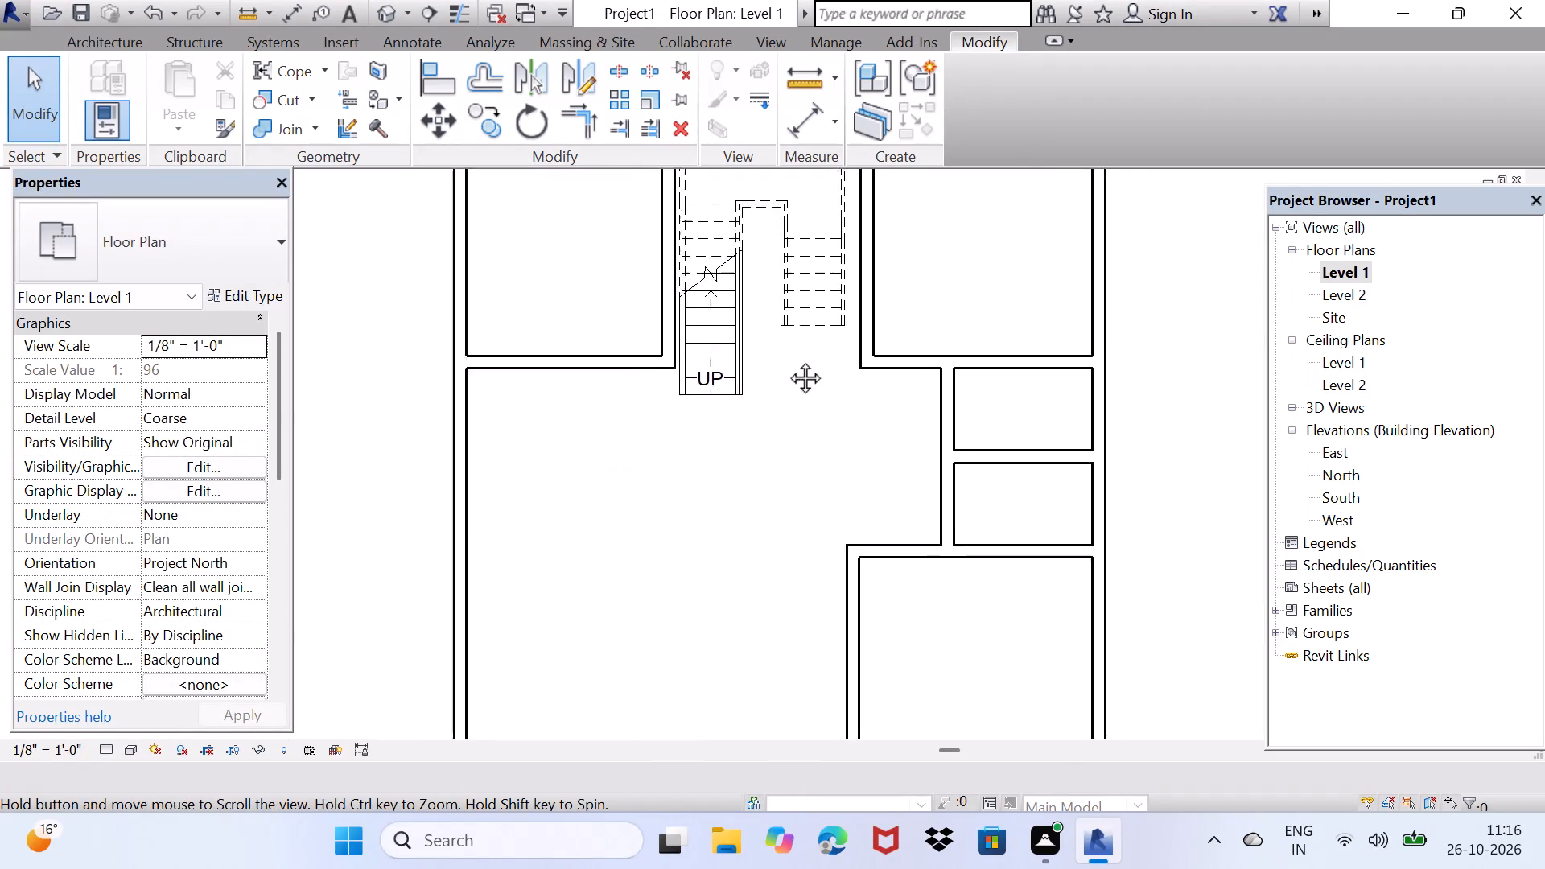
middle_drag(787, 360, 857, 266)
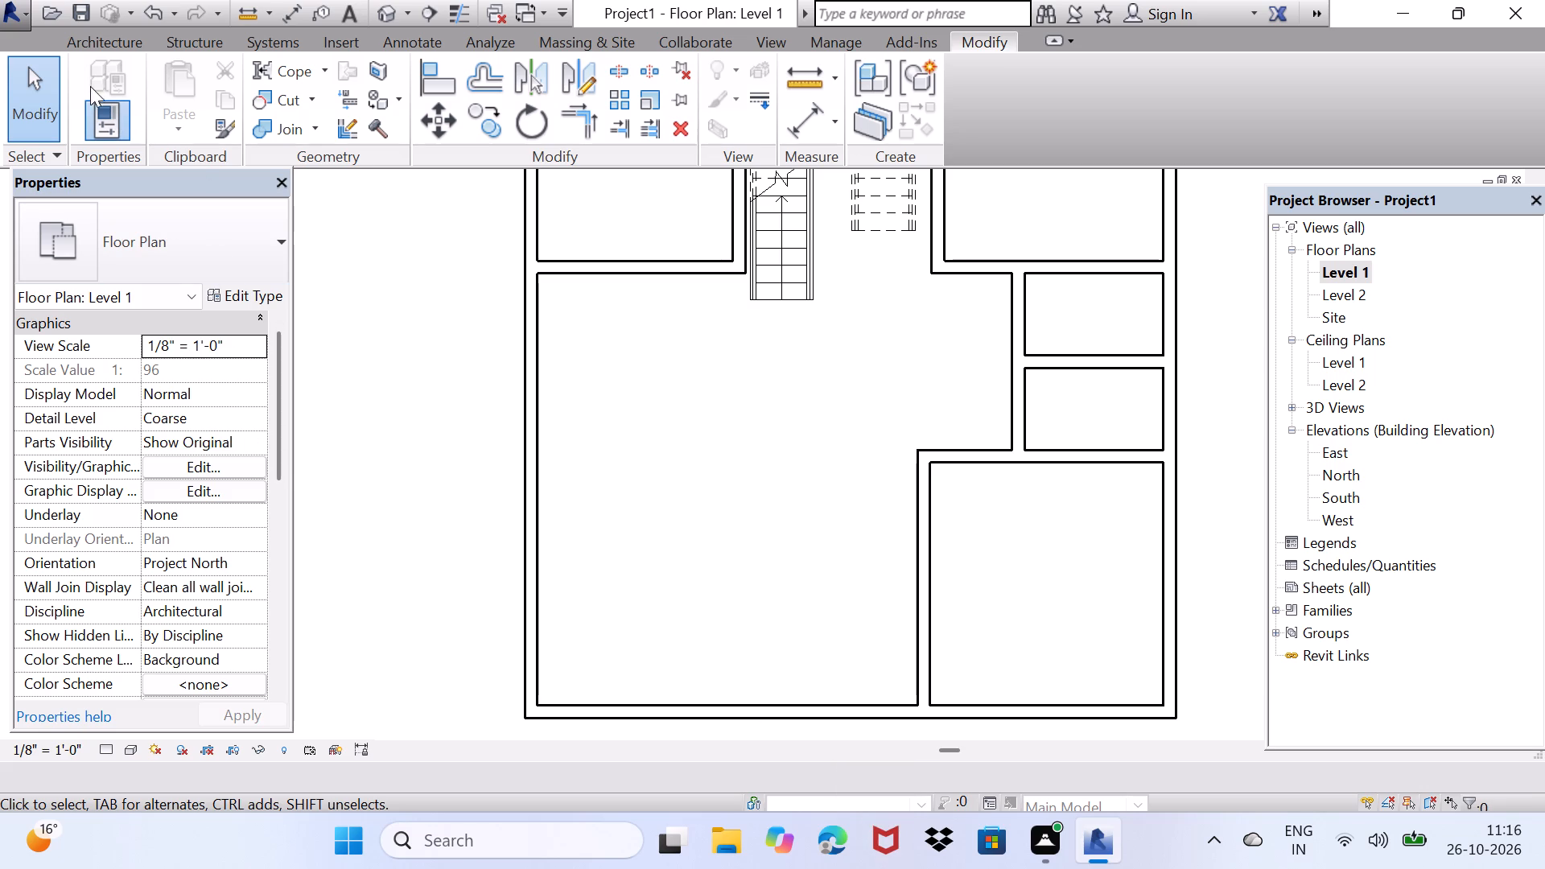
click(48, 35)
click(489, 67)
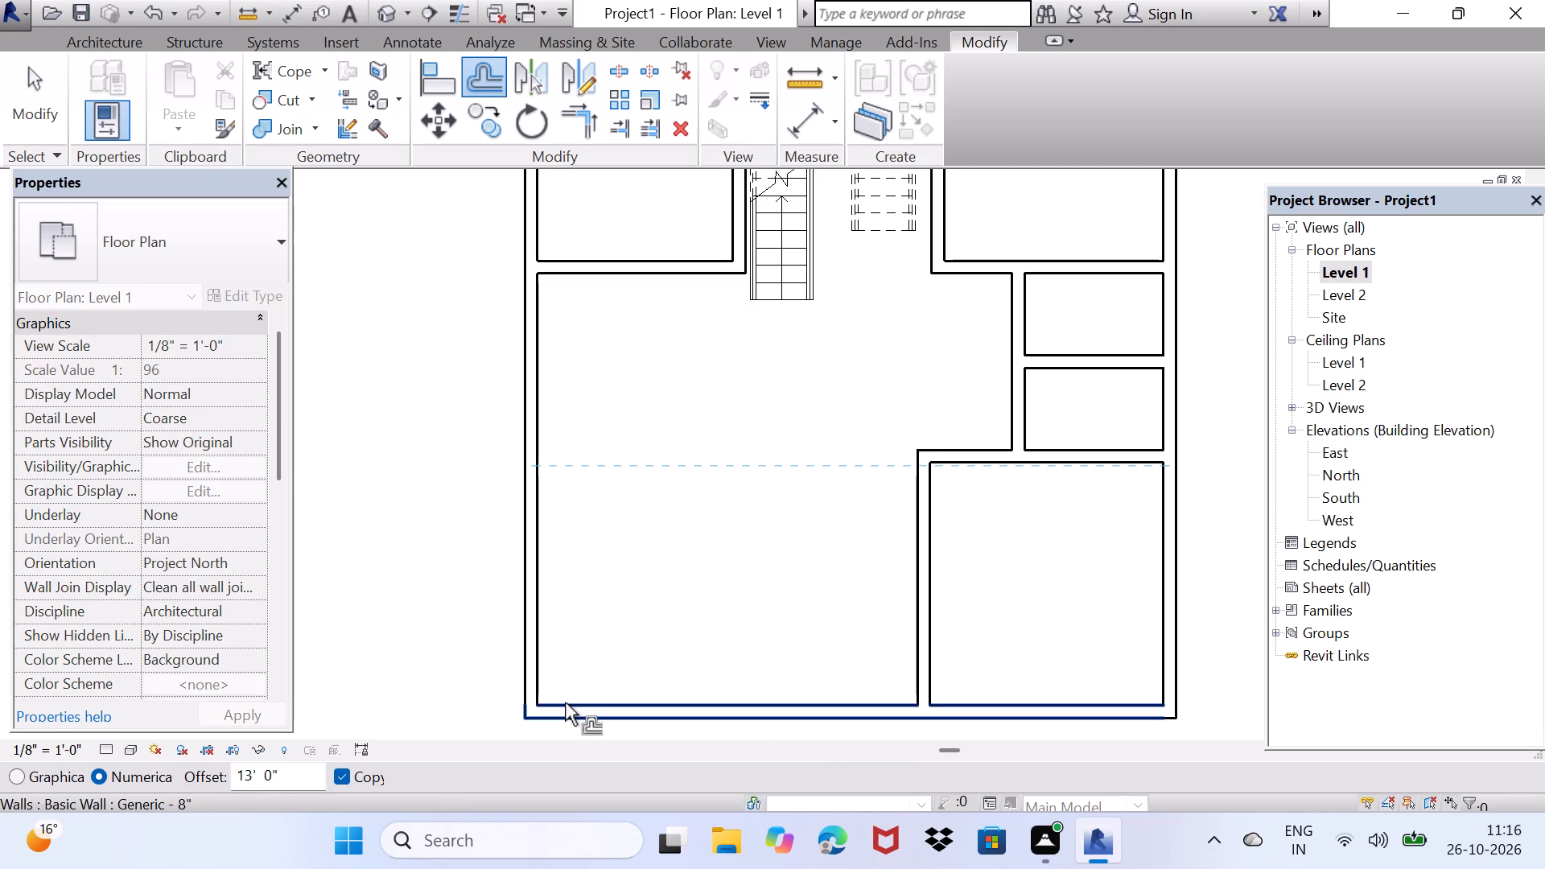
click(285, 767)
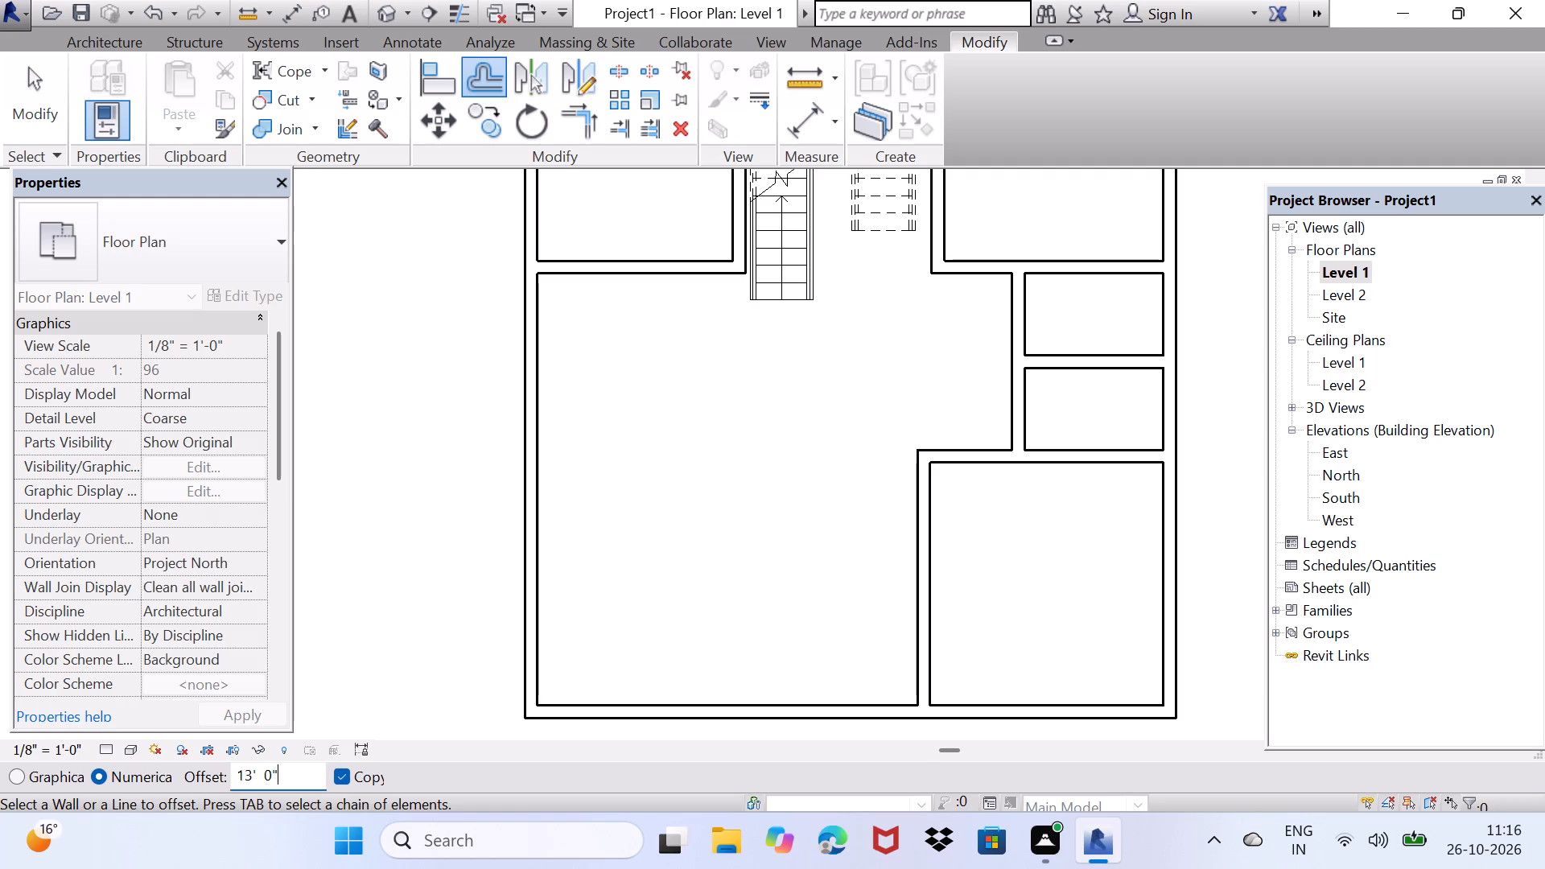
key(BackSpace)
key(BackSpace)
key(BackSpace)
key(BackSpace)
key(BackSpace)
key(BackSpace)
key(BackSpace)
key(BackSpace)
key(BackSpace)
key(BackSpace)
key(BackSpace)
key(BackSpace)
key(BackSpace)
key(BackSpace)
key(BackSpace)
key(BackSpace)
key(BackSpace)
key(BackSpace)
key(BackSpace)
key(BackSpace)
key(8)
key(apostrophe)
key(Return)
click(594, 706)
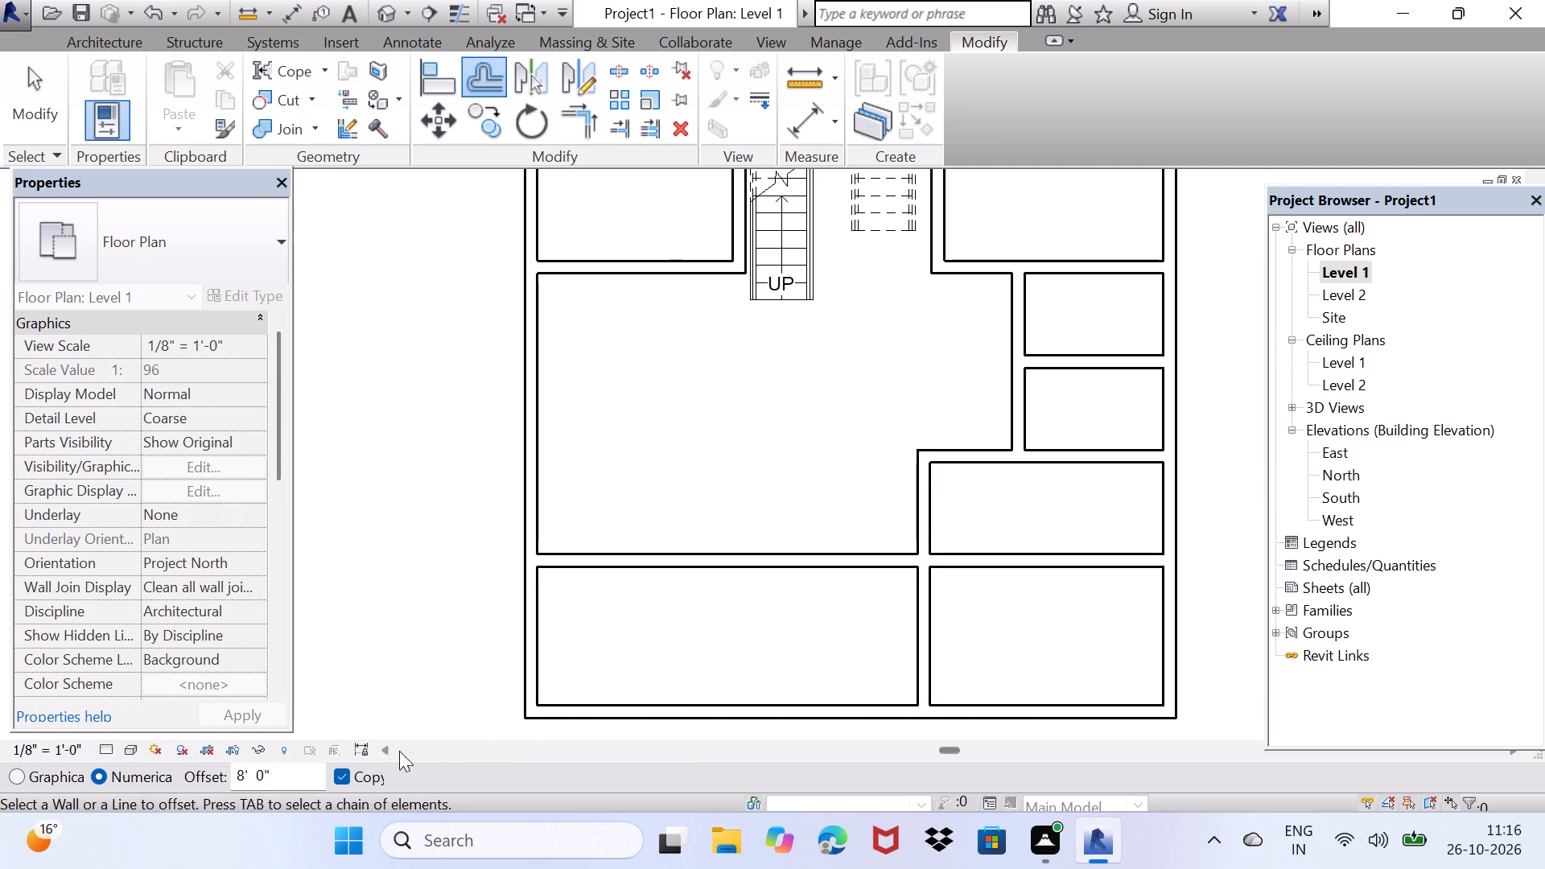
Offset a copy of the west exterior wall 5'-0" toward the building interior.
click(315, 770)
key(BackSpace)
key(BackSpace)
key(BackSpace)
key(BackSpace)
key(BackSpace)
key(BackSpace)
key(BackSpace)
key(BackSpace)
key(BackSpace)
key(BackSpace)
key(BackSpace)
key(BackSpace)
key(BackSpace)
key(BackSpace)
key(BackSpace)
key(BackSpace)
key(BackSpace)
key(BackSpace)
key(BackSpace)
text(5')
key(Return)
click(534, 689)
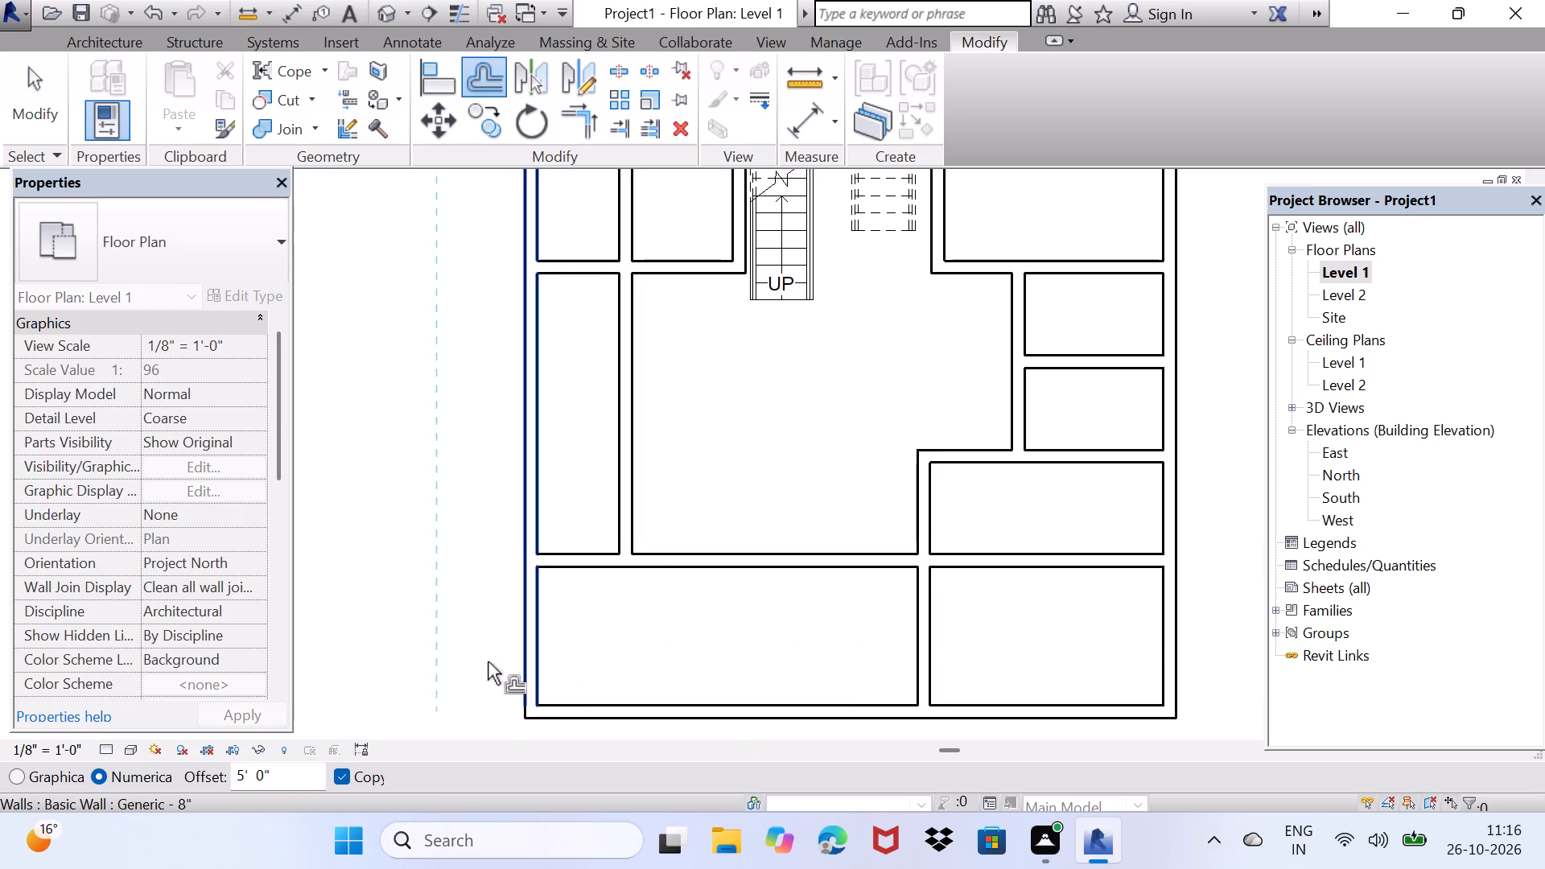
Trim/extend the west partition and the south exterior wall to a corner, running the partition down to the south exterior wall.
click(593, 129)
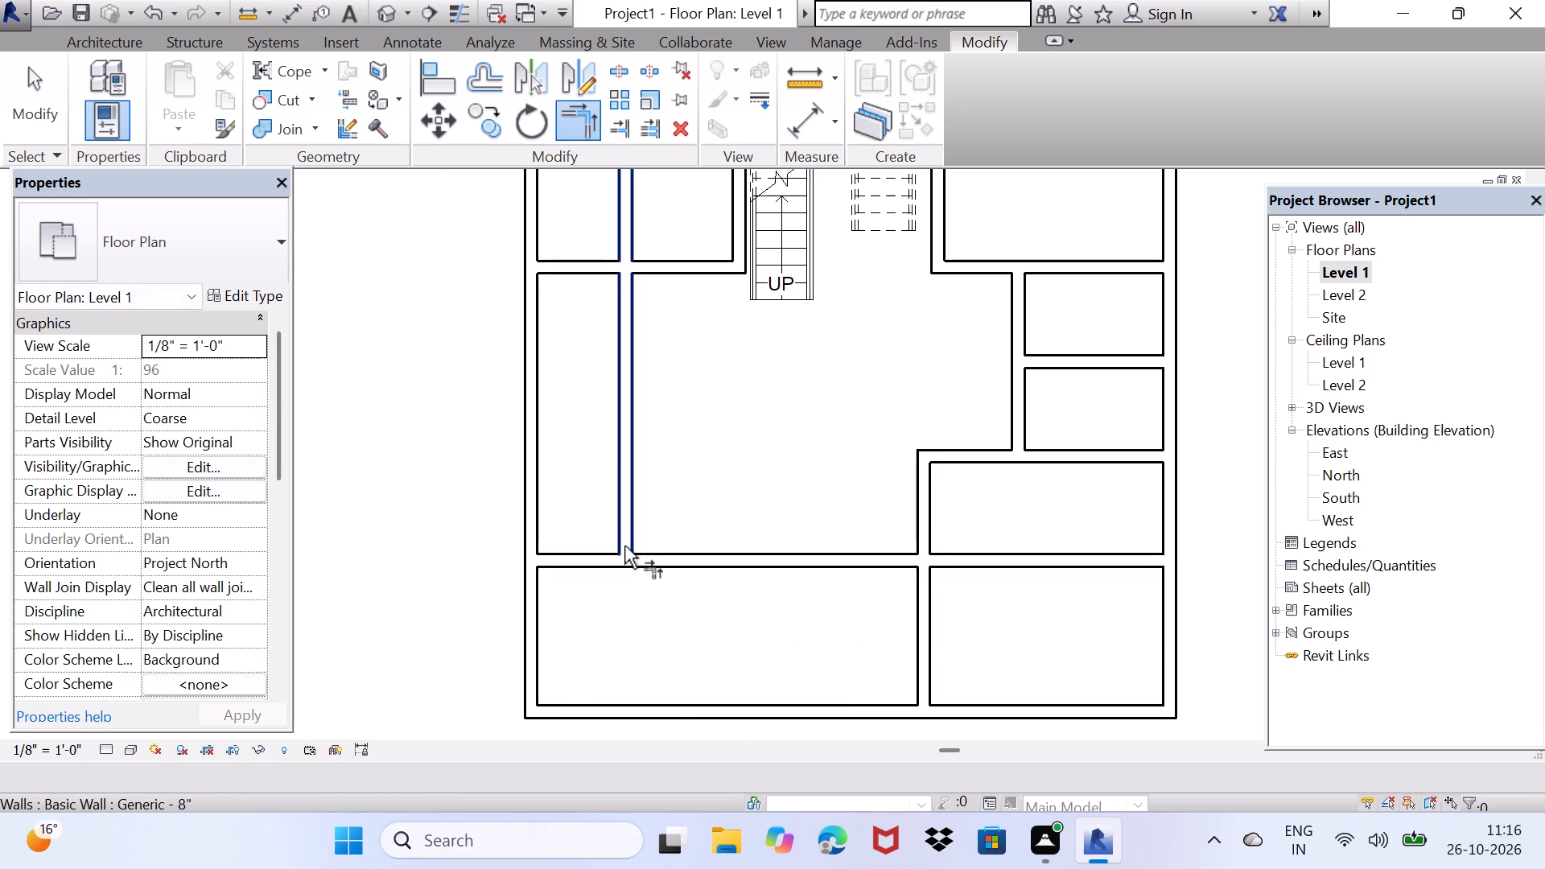
click(624, 546)
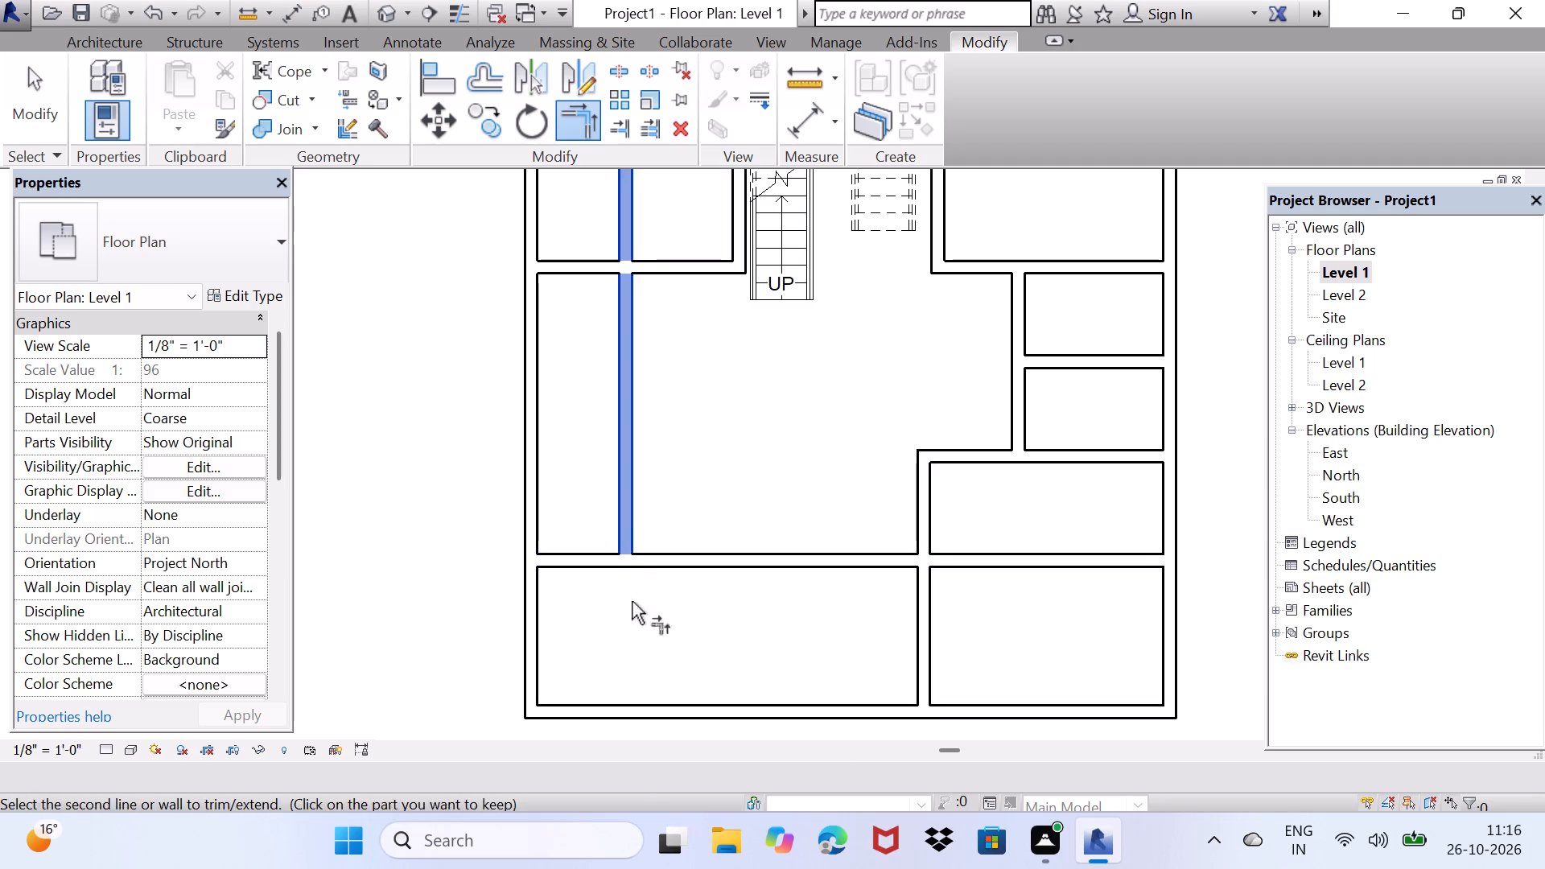
click(637, 723)
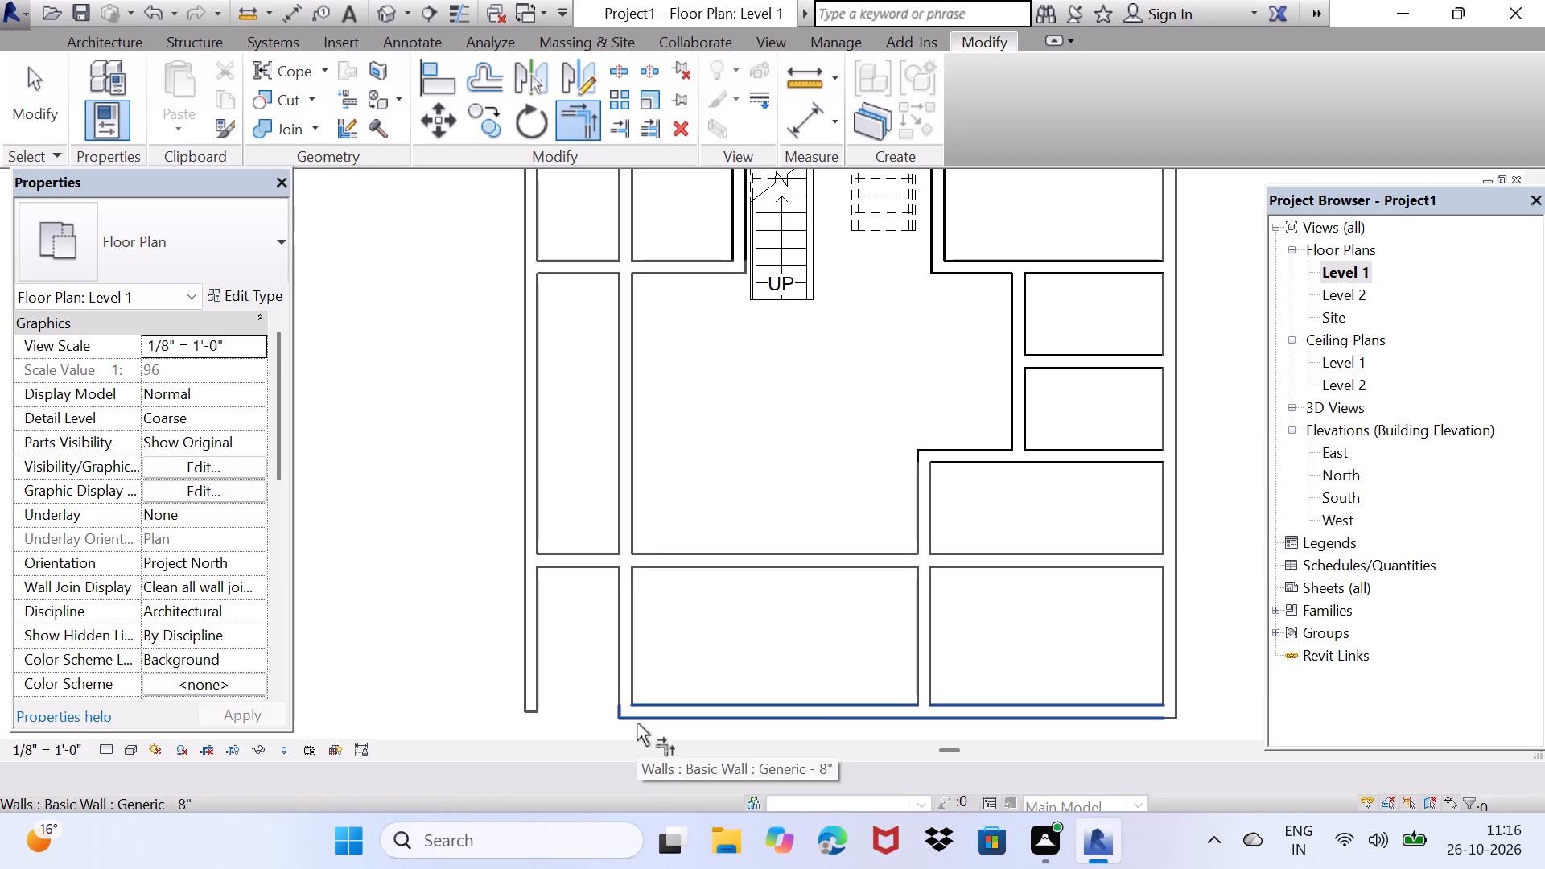
click(617, 533)
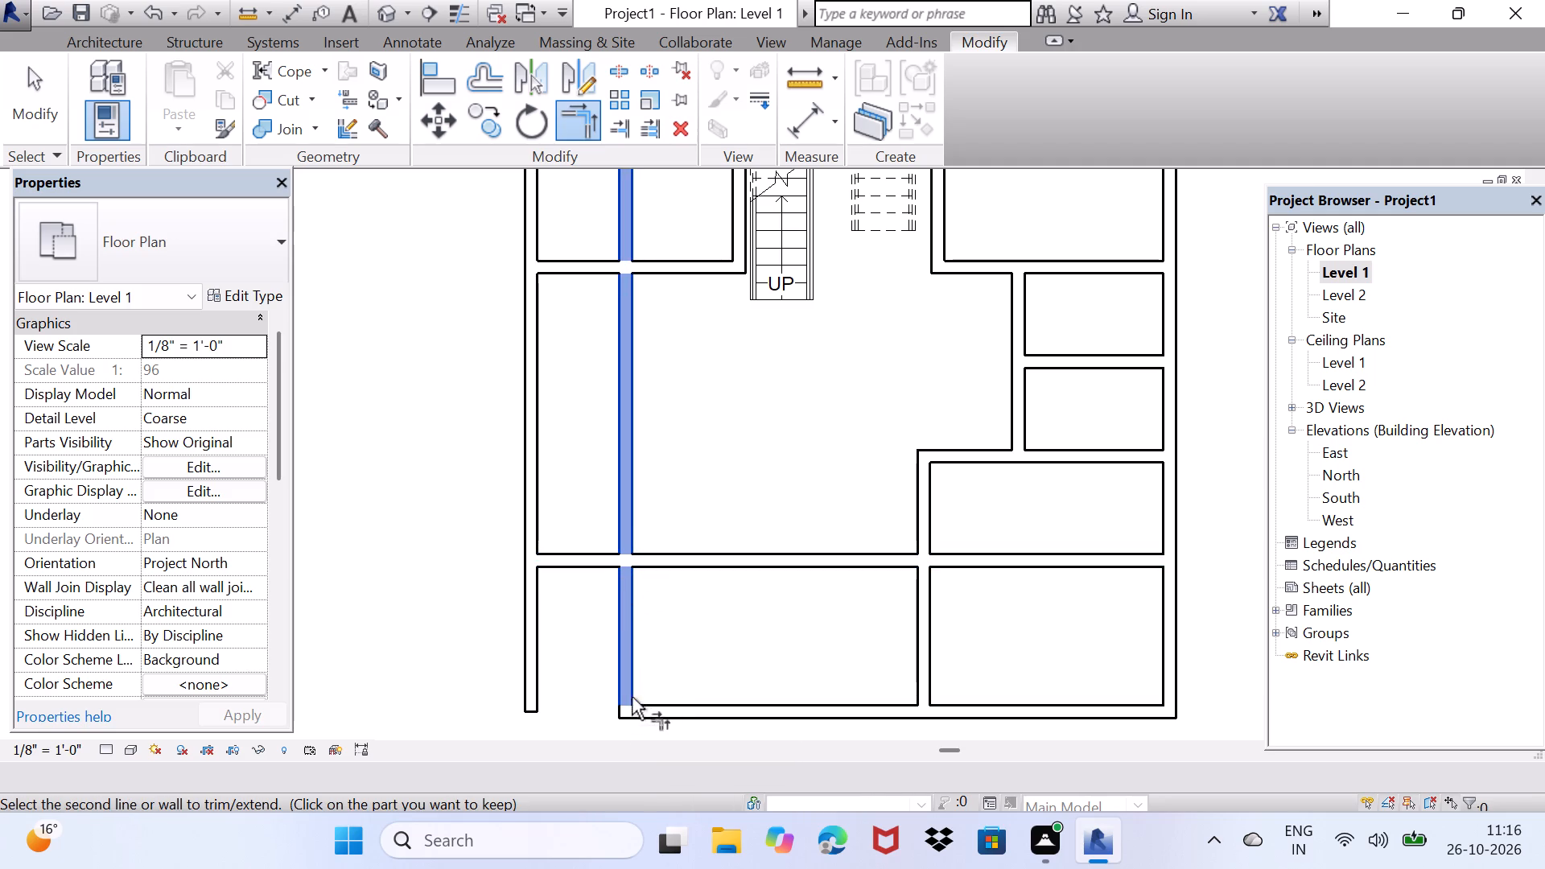
click(612, 714)
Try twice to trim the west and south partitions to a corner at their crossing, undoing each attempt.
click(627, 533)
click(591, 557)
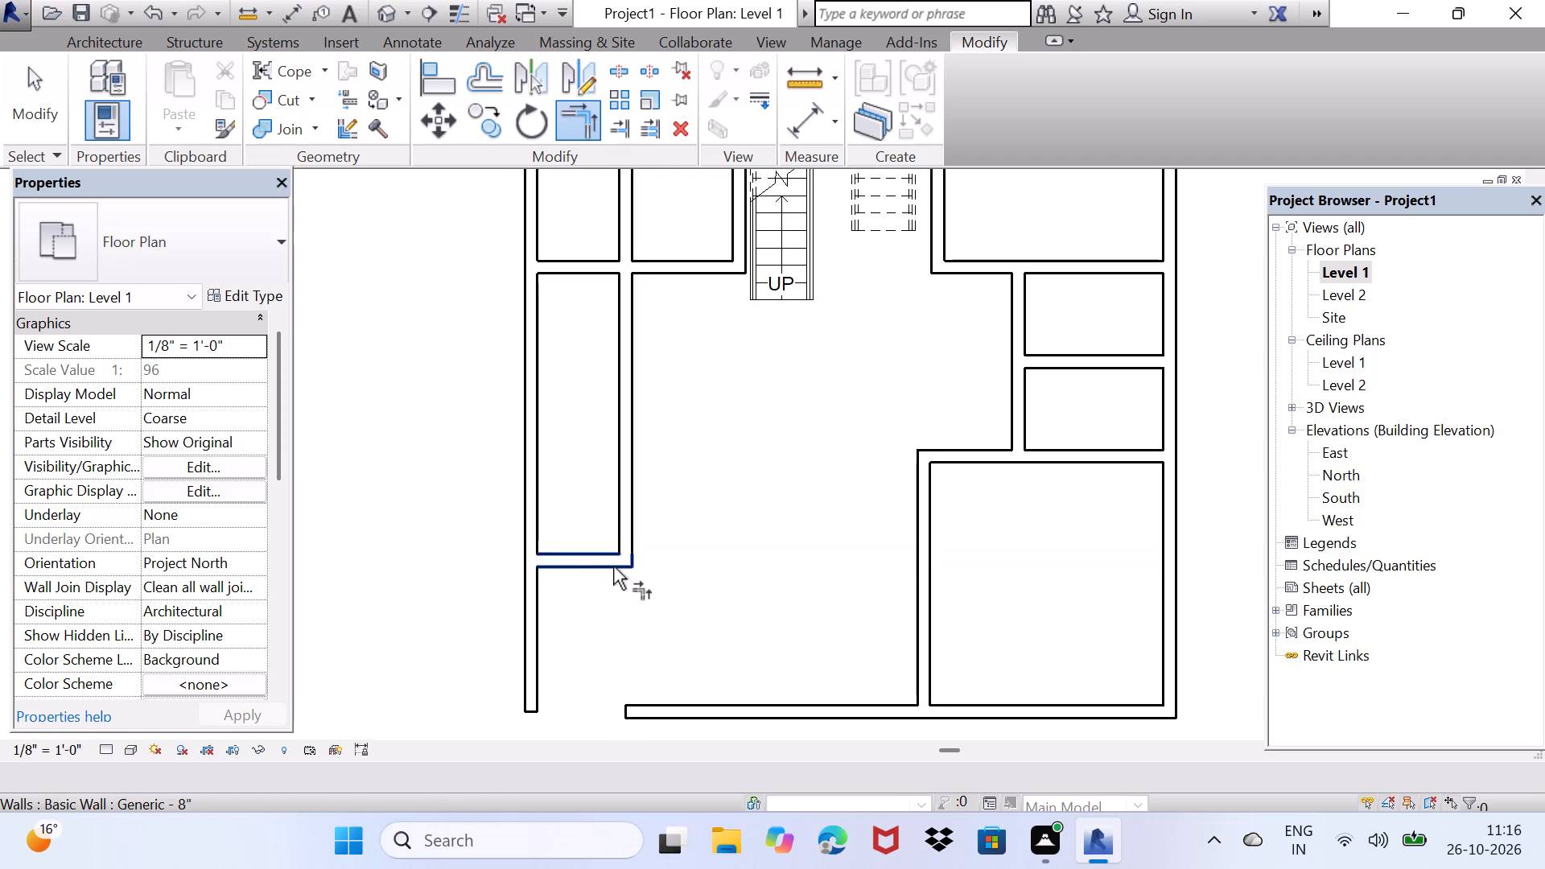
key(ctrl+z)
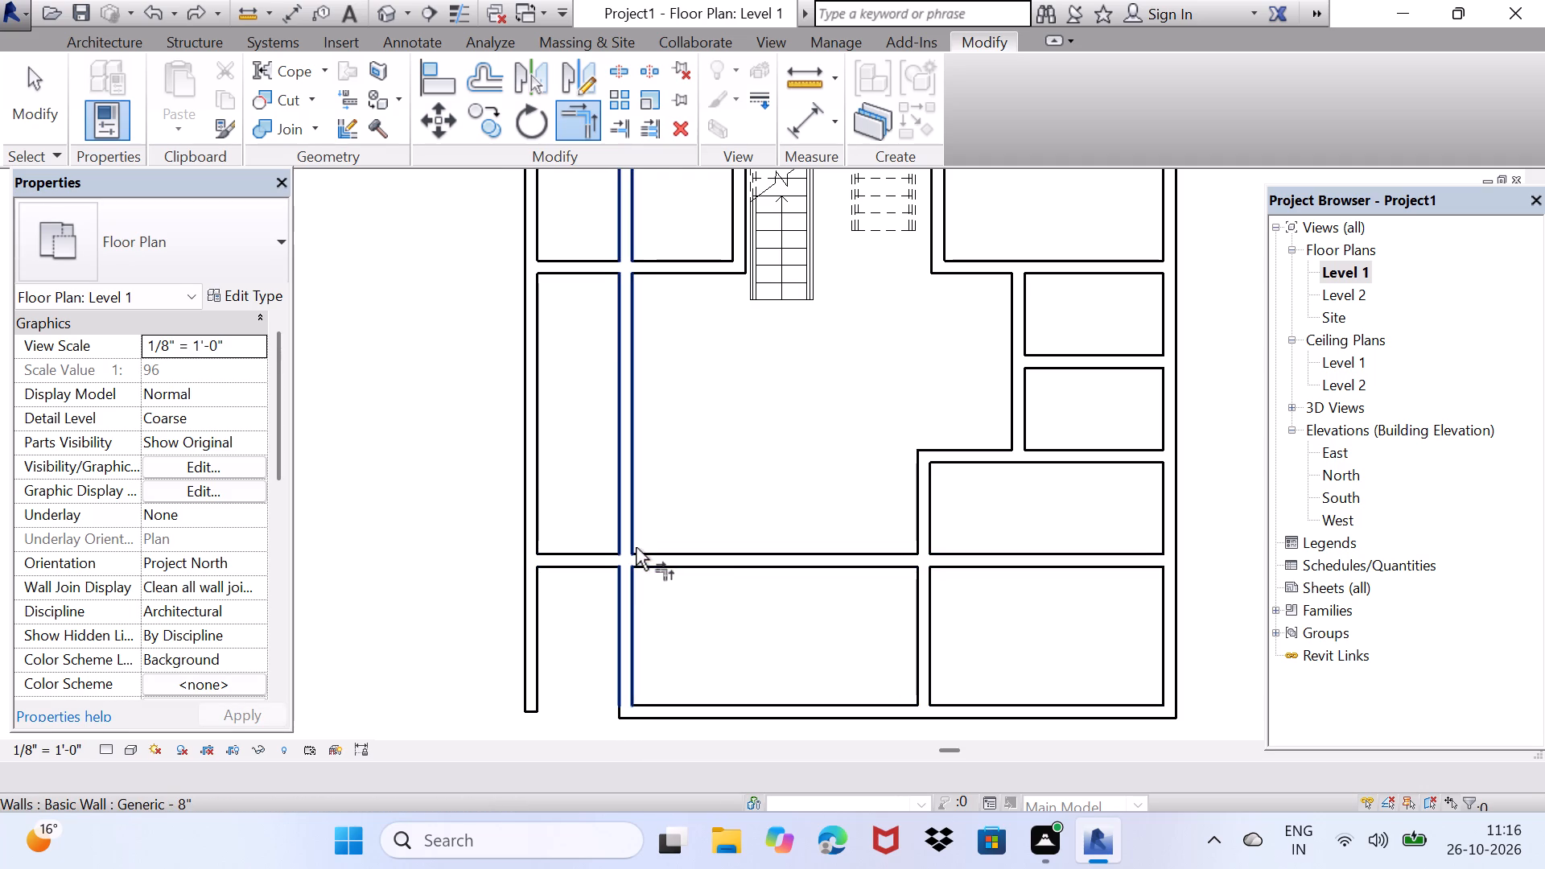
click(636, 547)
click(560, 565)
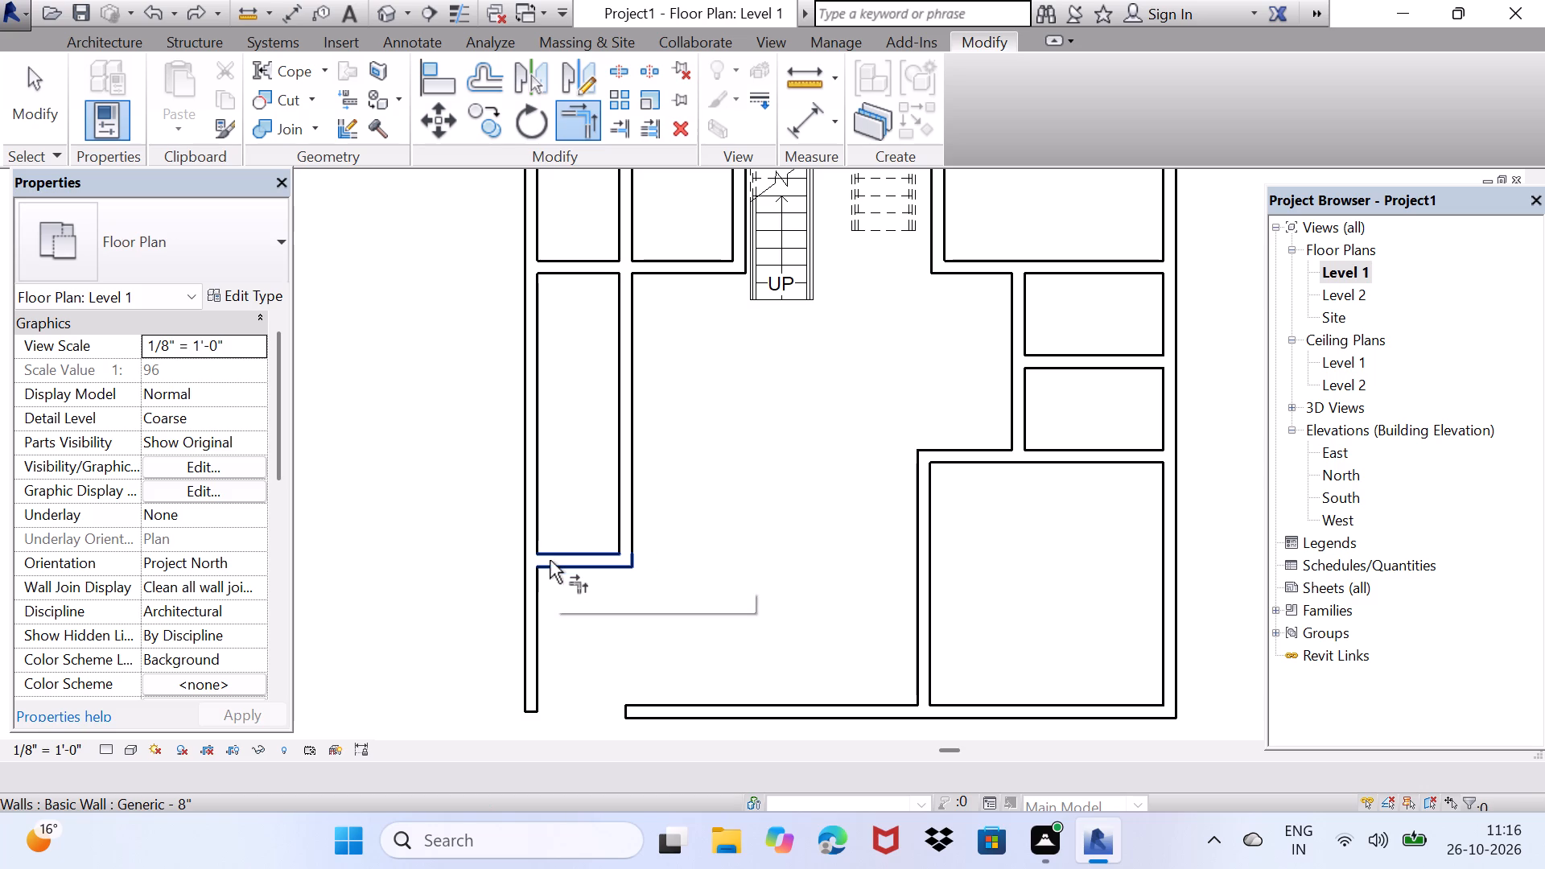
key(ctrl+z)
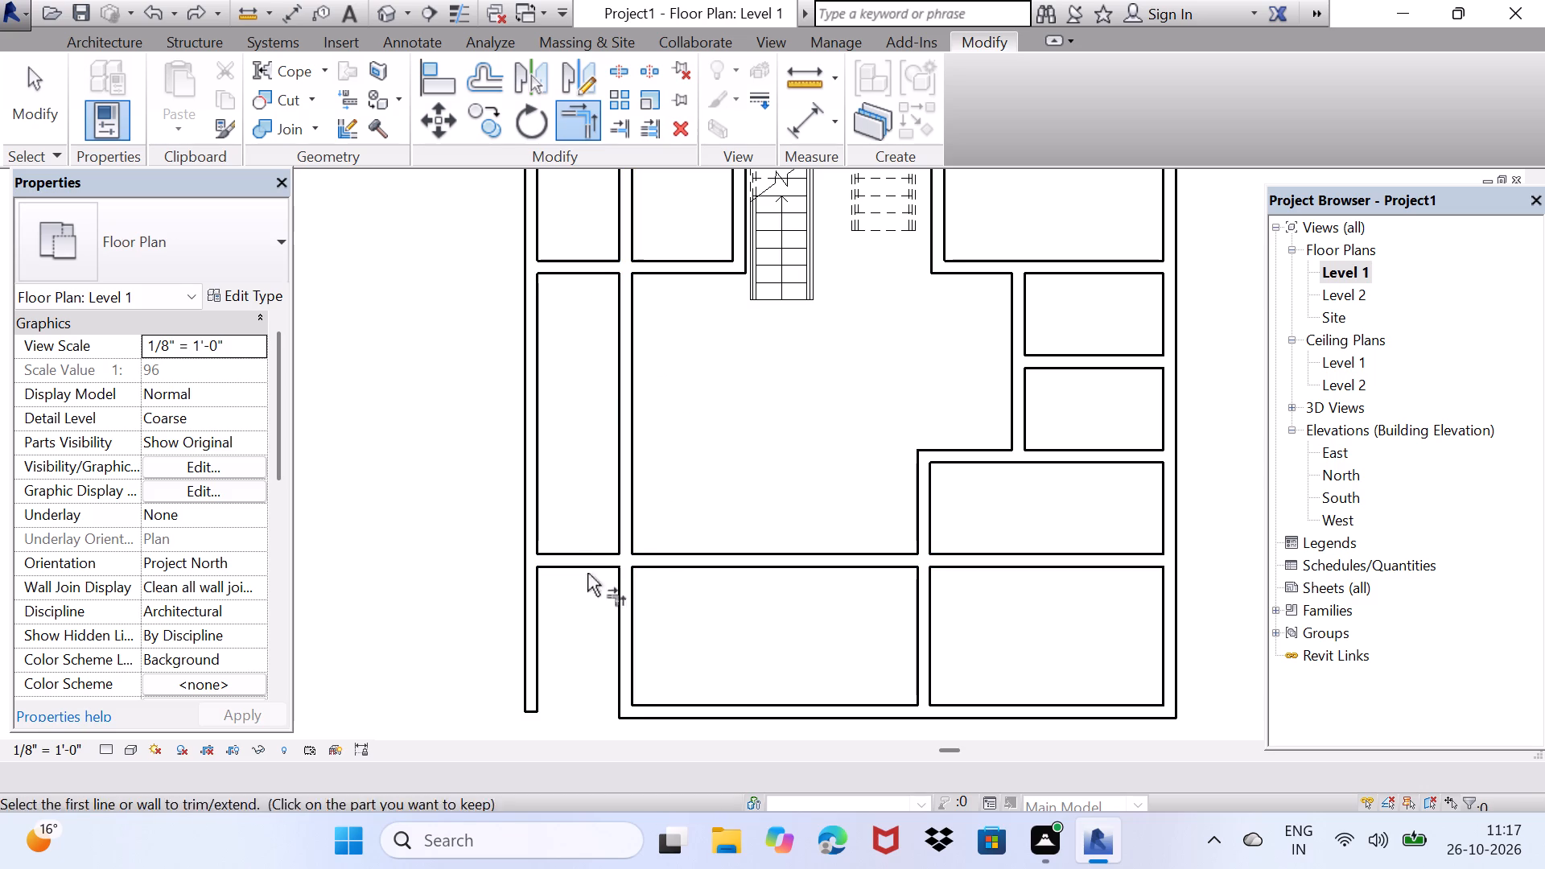
Split the west partition just north of the south partition and on both sides of the northwest room's south wall.
click(619, 64)
scroll(579, 539, up, 2)
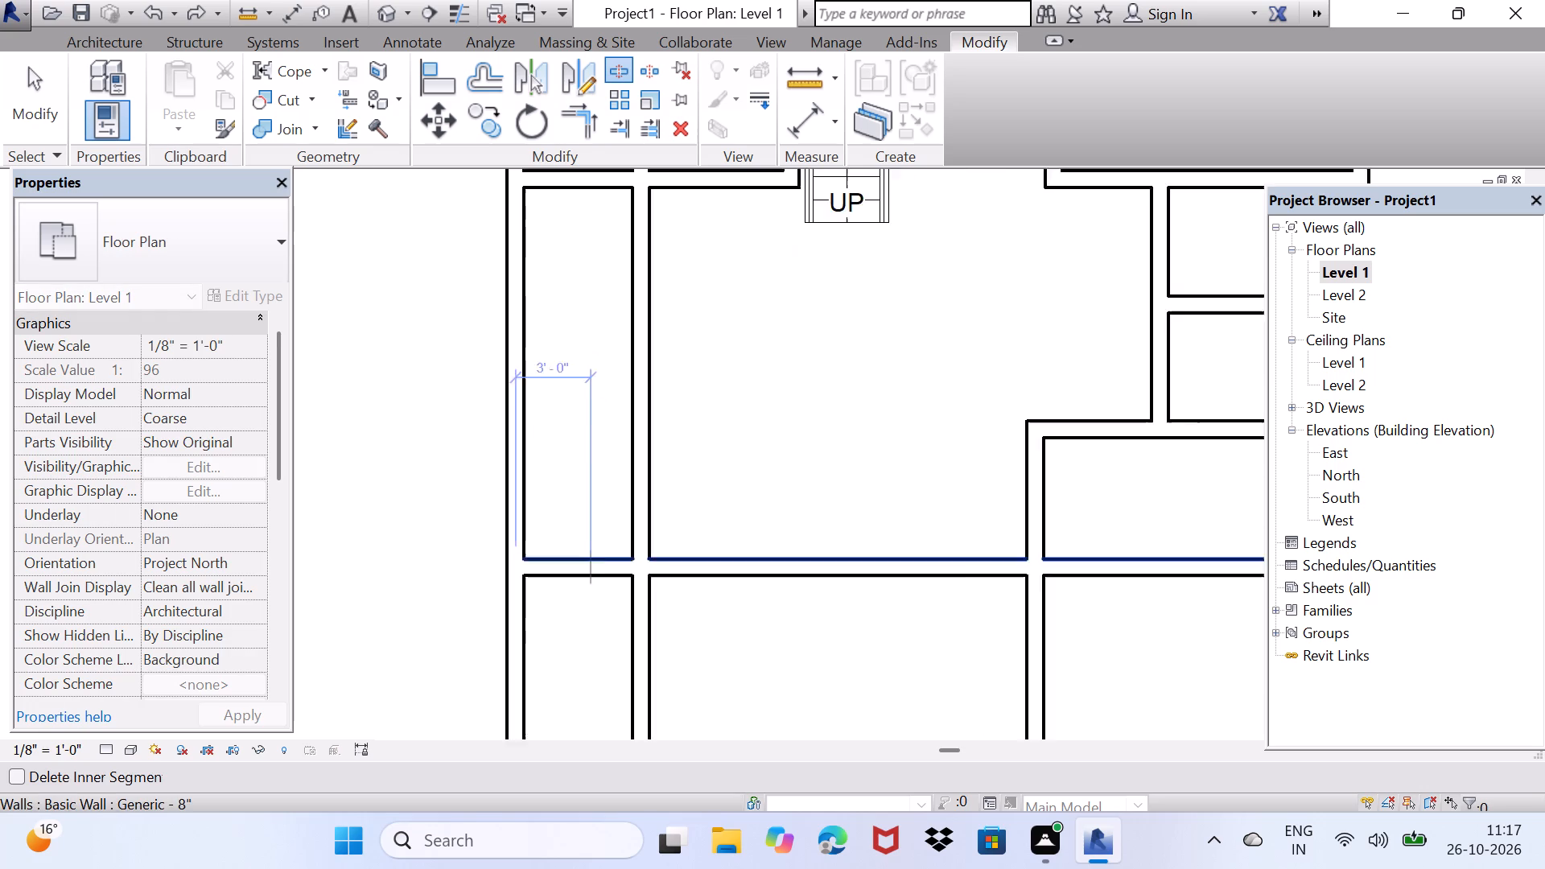
scroll(606, 564, up, 2)
click(649, 550)
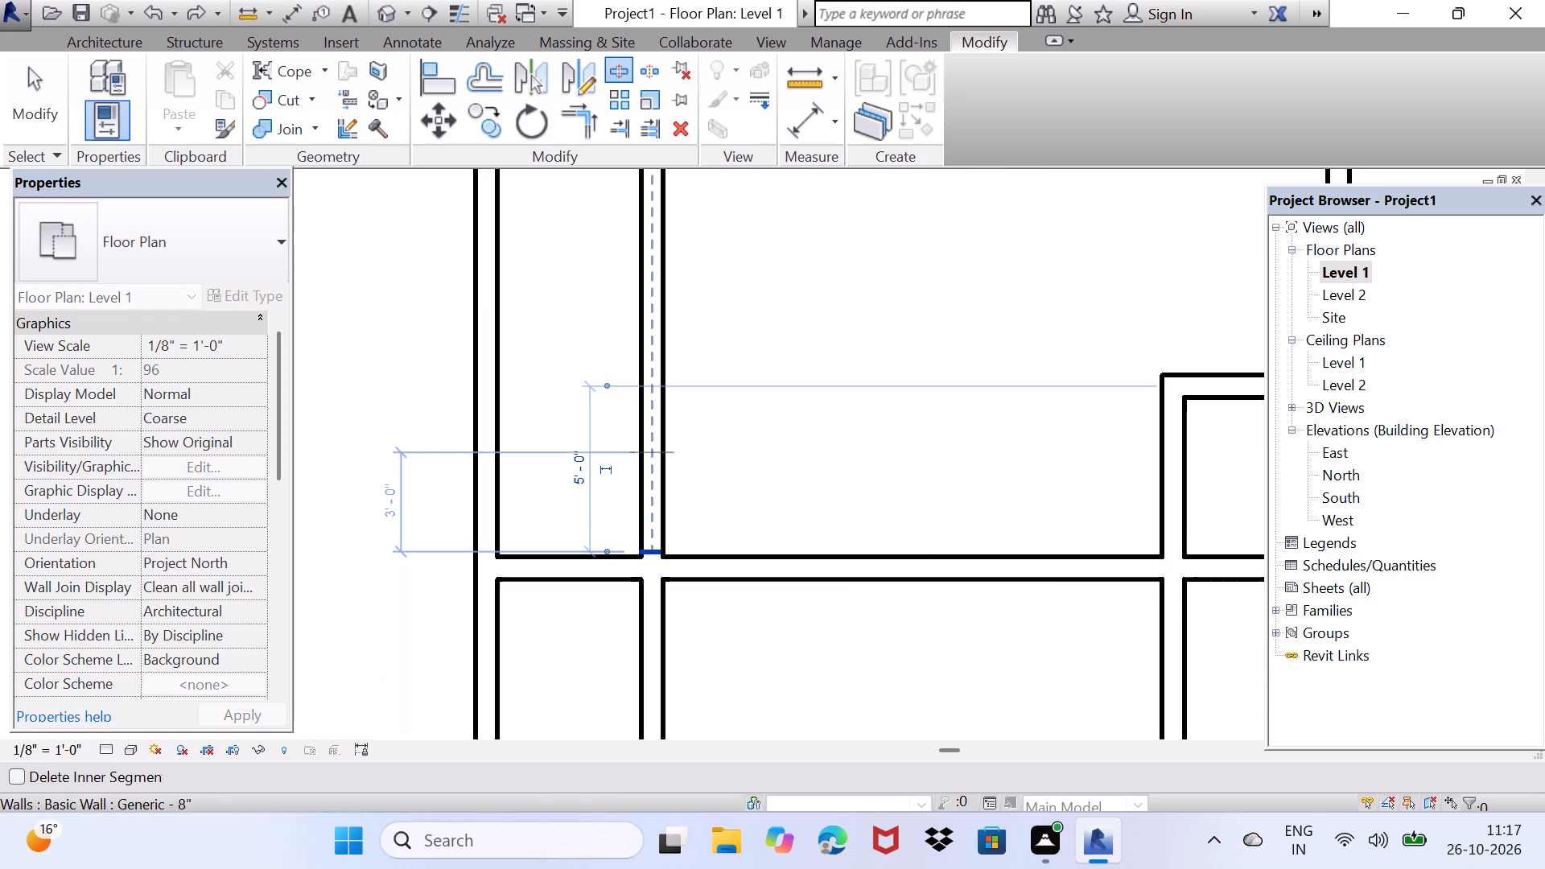
middle_drag(650, 448, 612, 795)
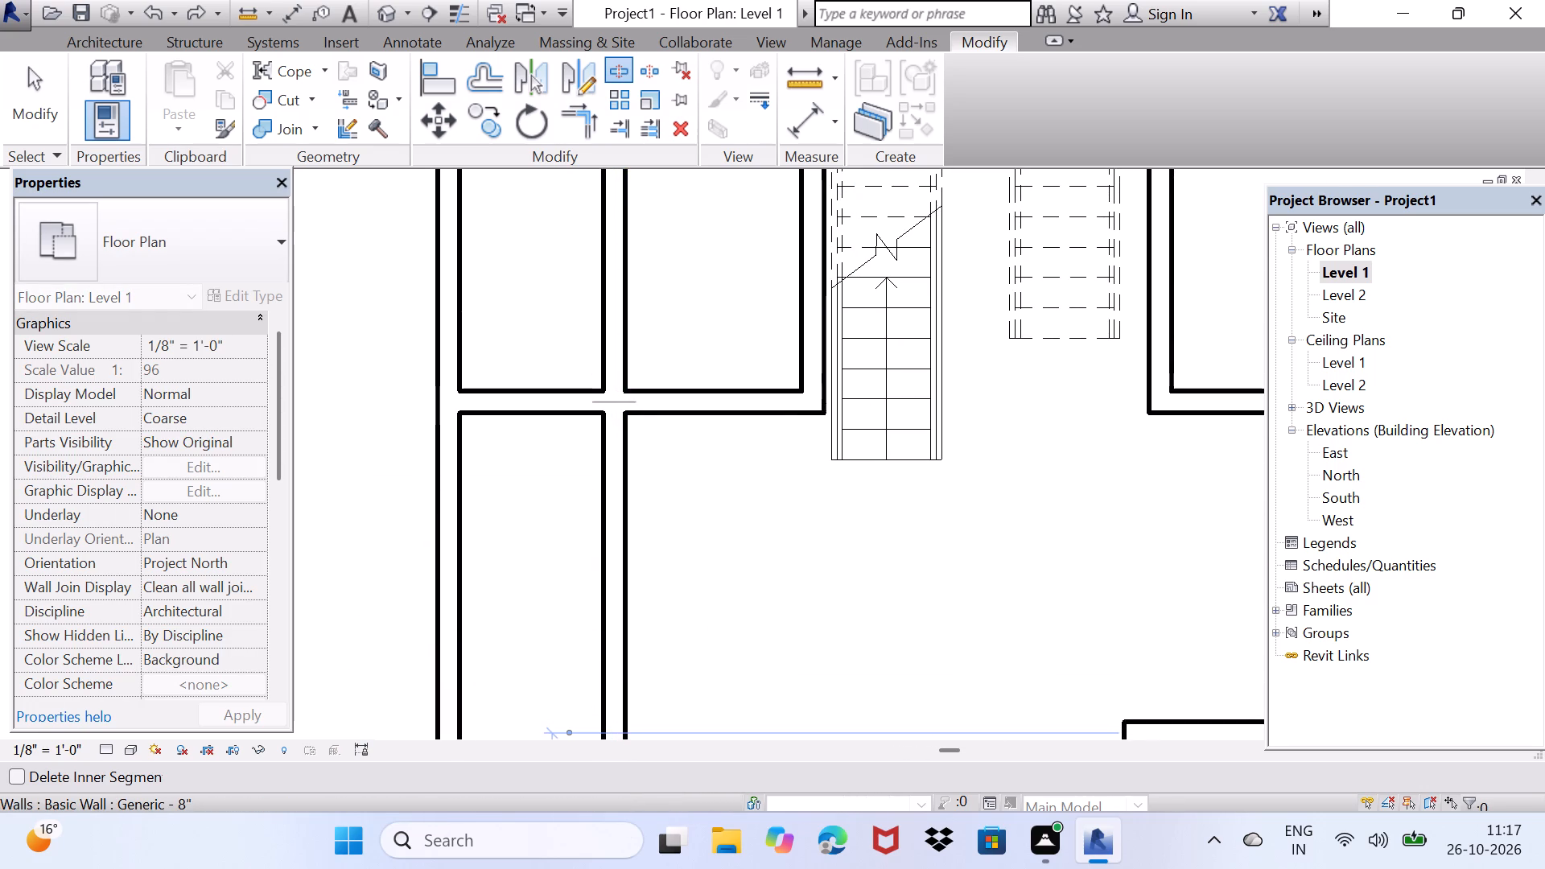
click(611, 379)
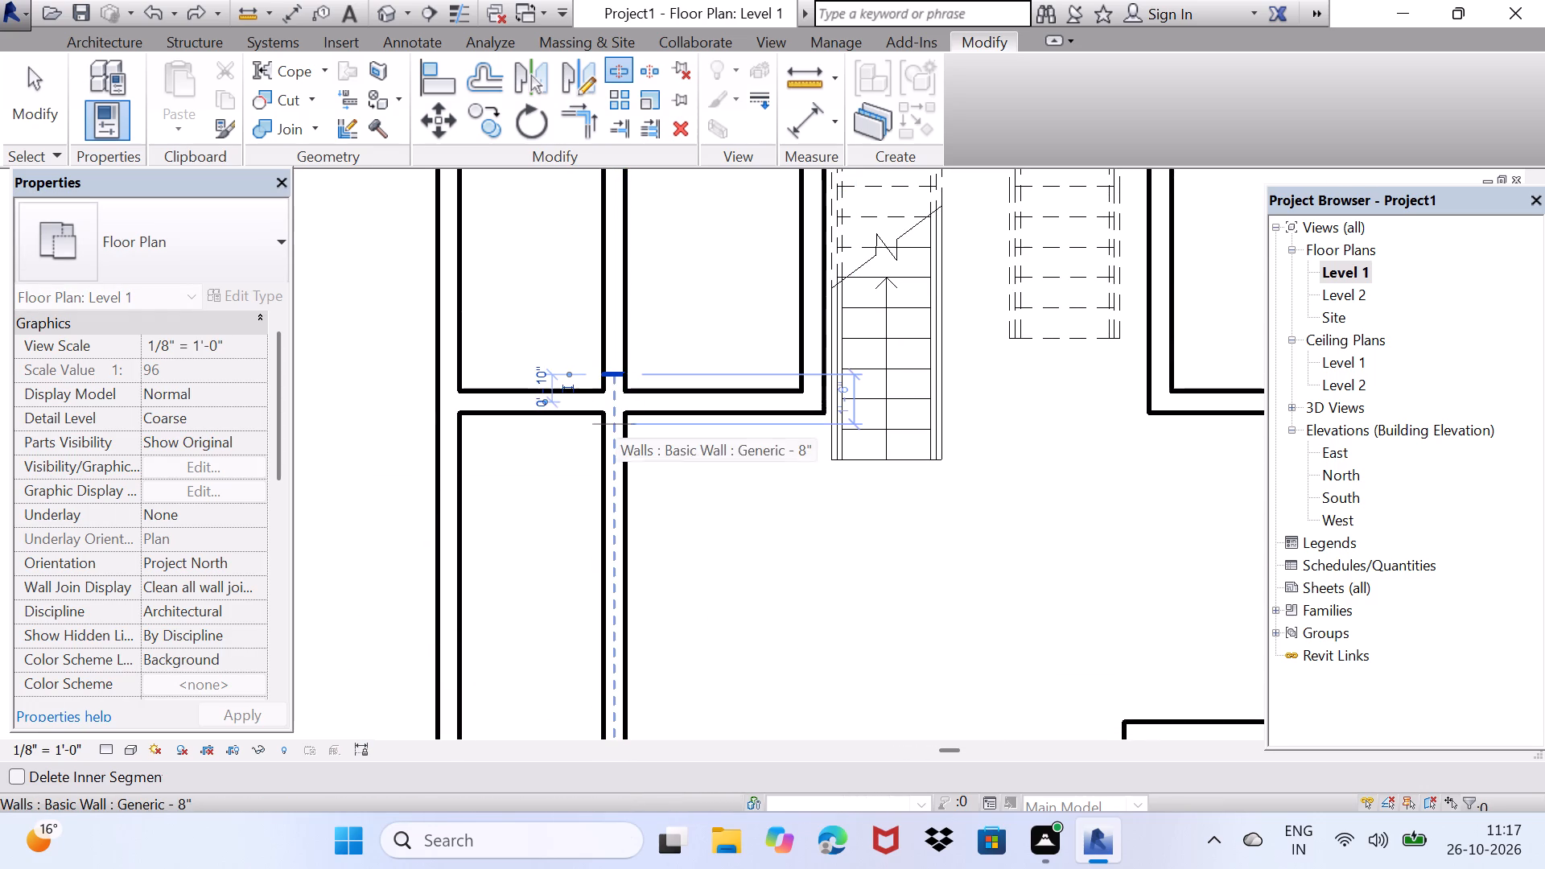
click(616, 423)
key(Escape)
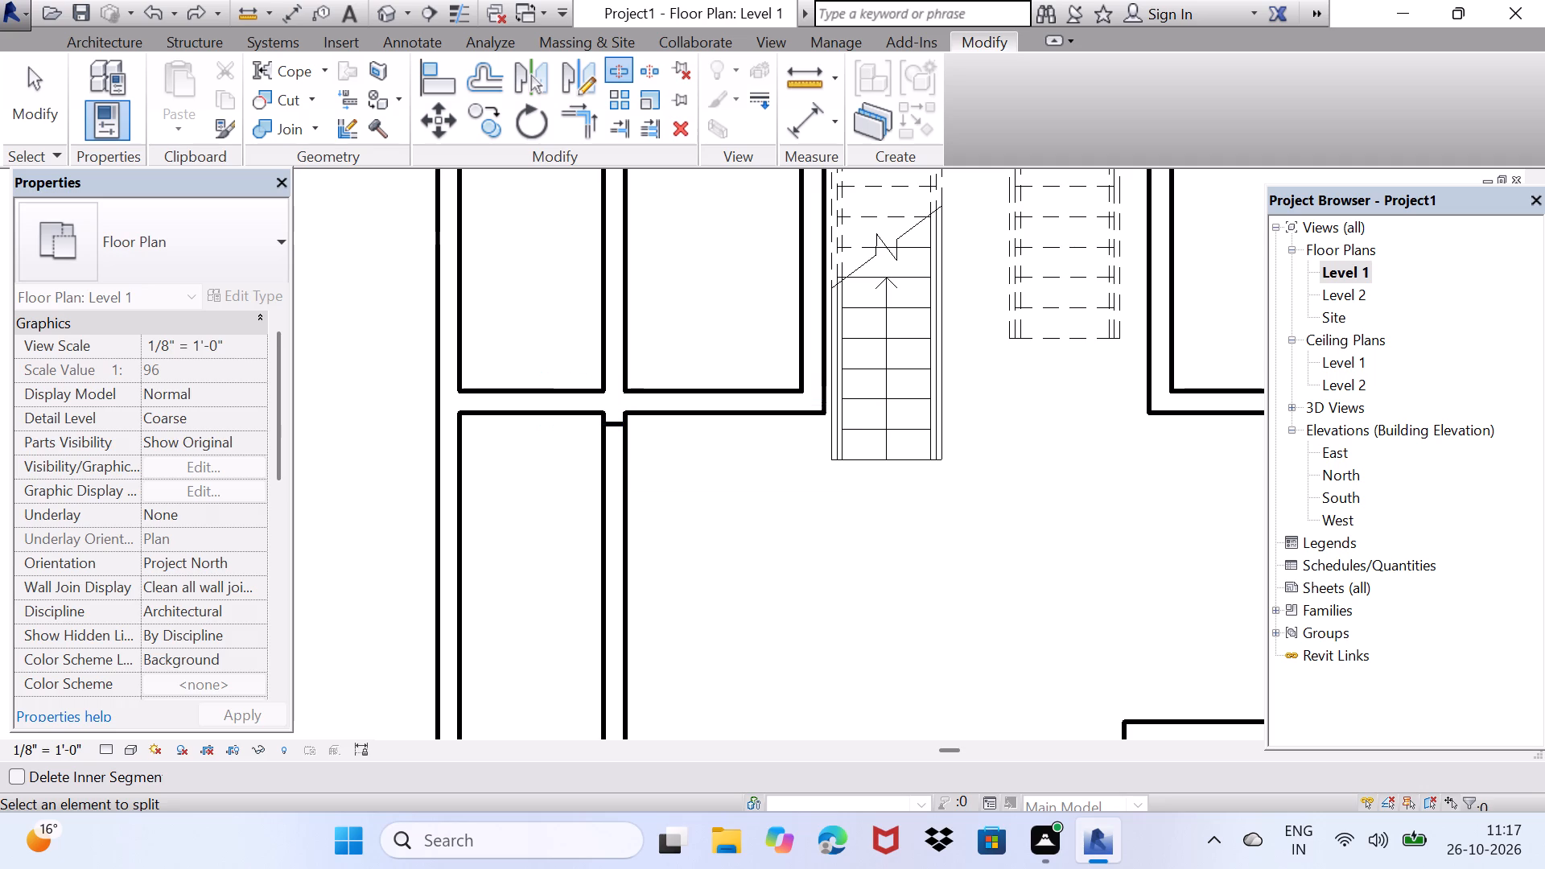
key(Escape)
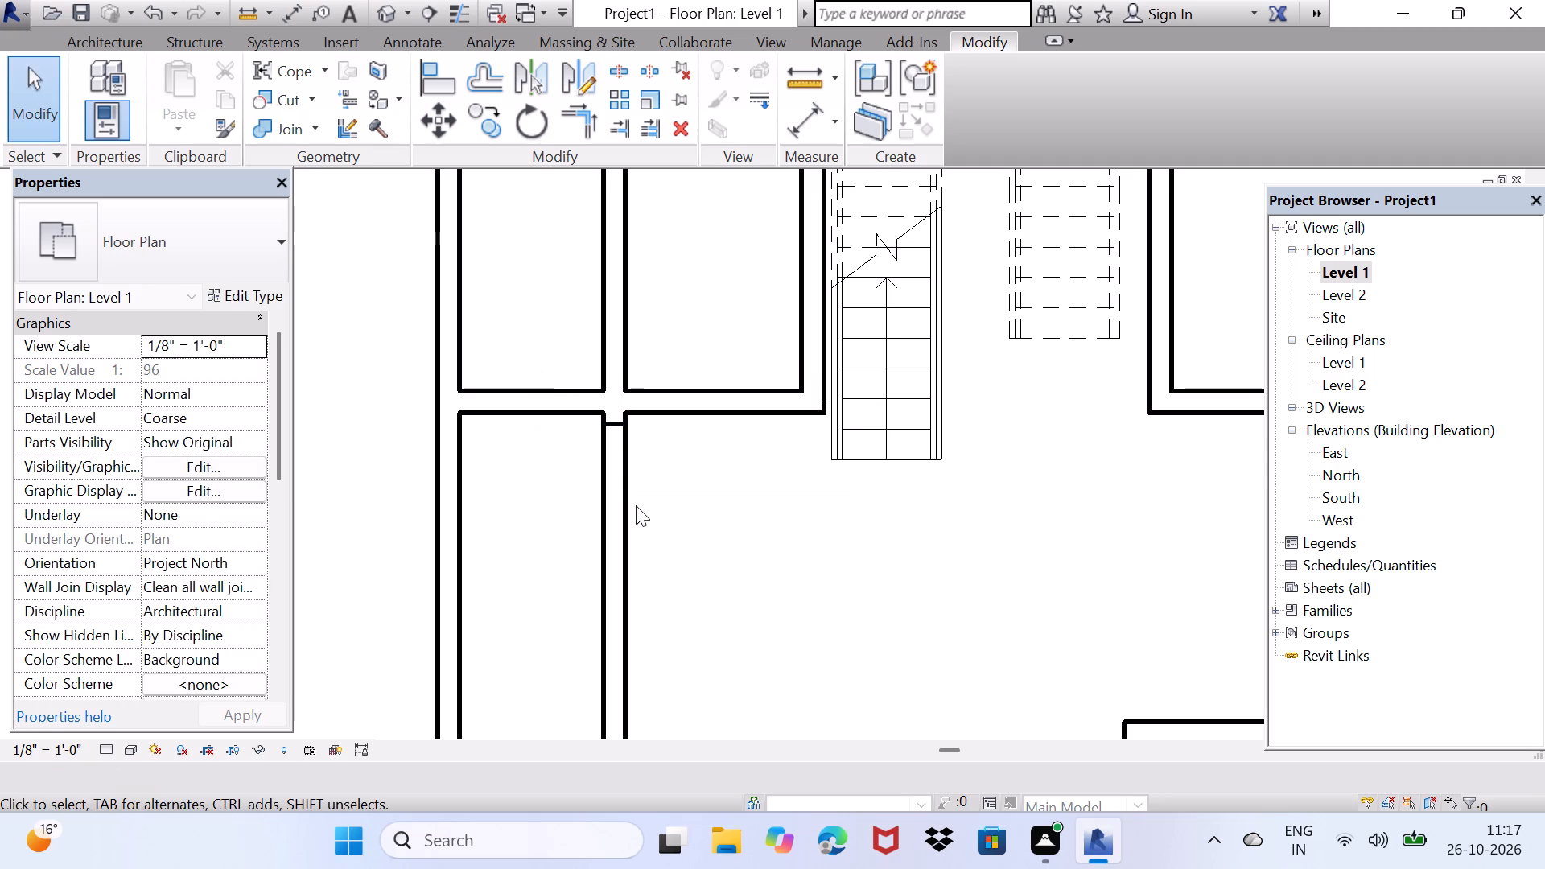
Delete the west partition's long middle segment and the segment inside the northwest room.
click(624, 544)
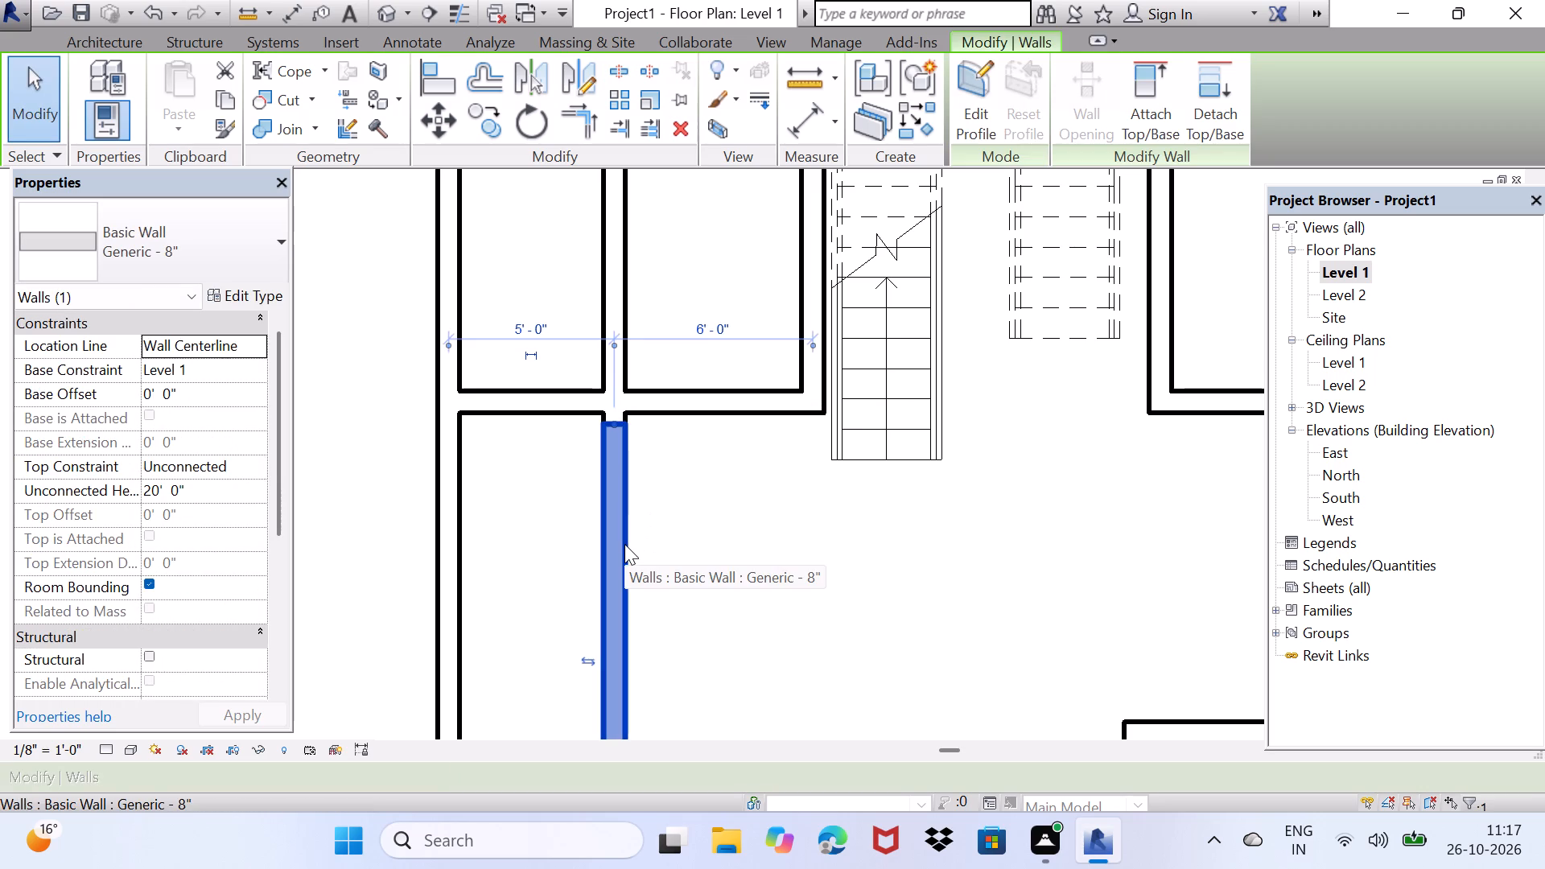
key(Delete)
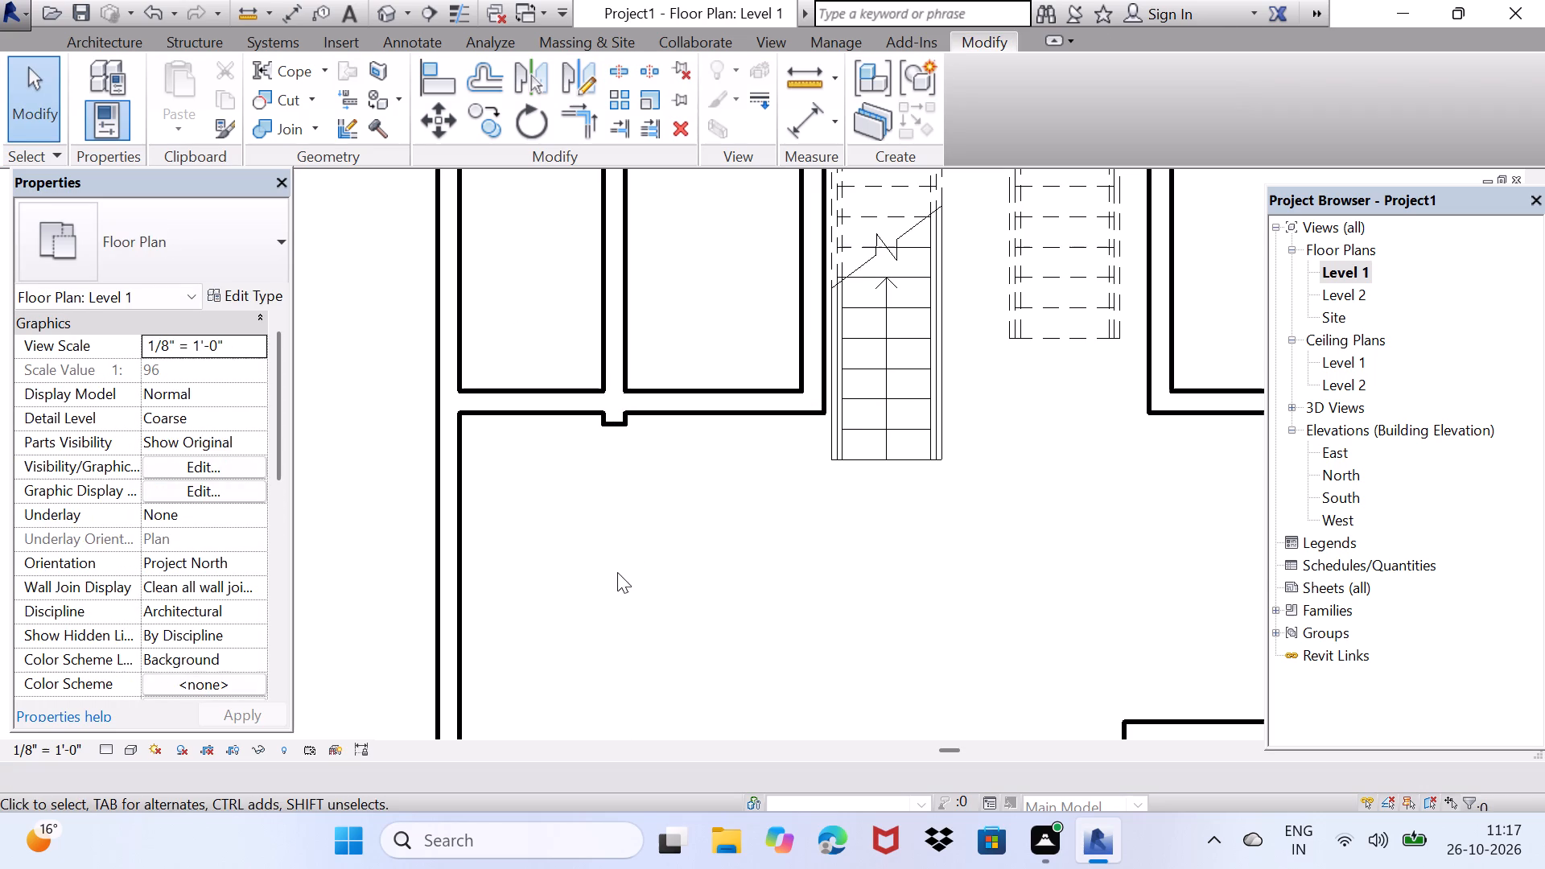
scroll(616, 572, down, 3)
click(612, 420)
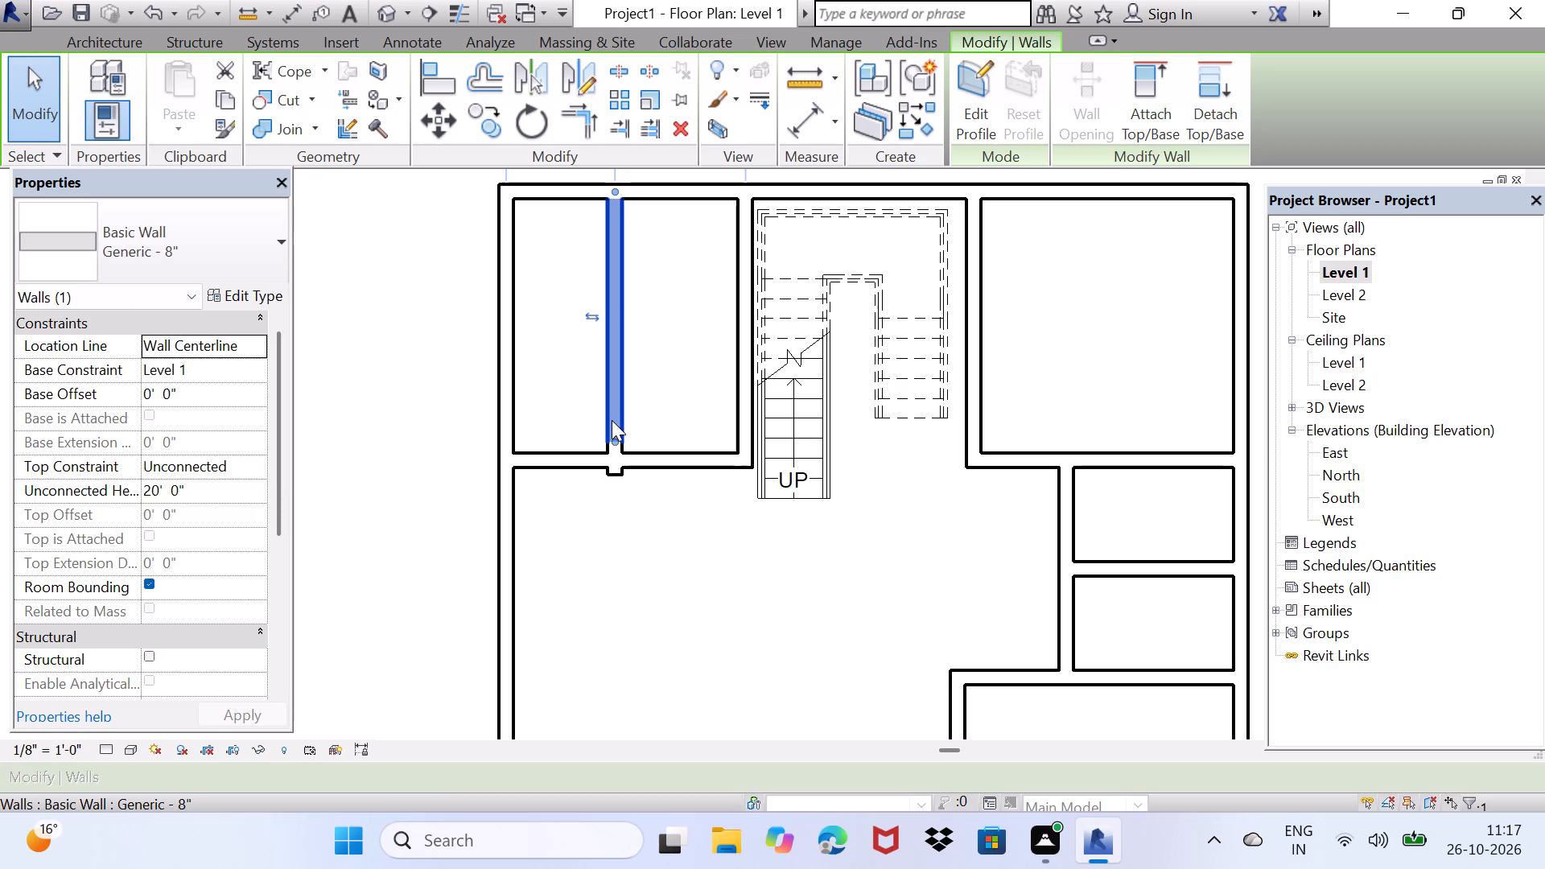
key(Delete)
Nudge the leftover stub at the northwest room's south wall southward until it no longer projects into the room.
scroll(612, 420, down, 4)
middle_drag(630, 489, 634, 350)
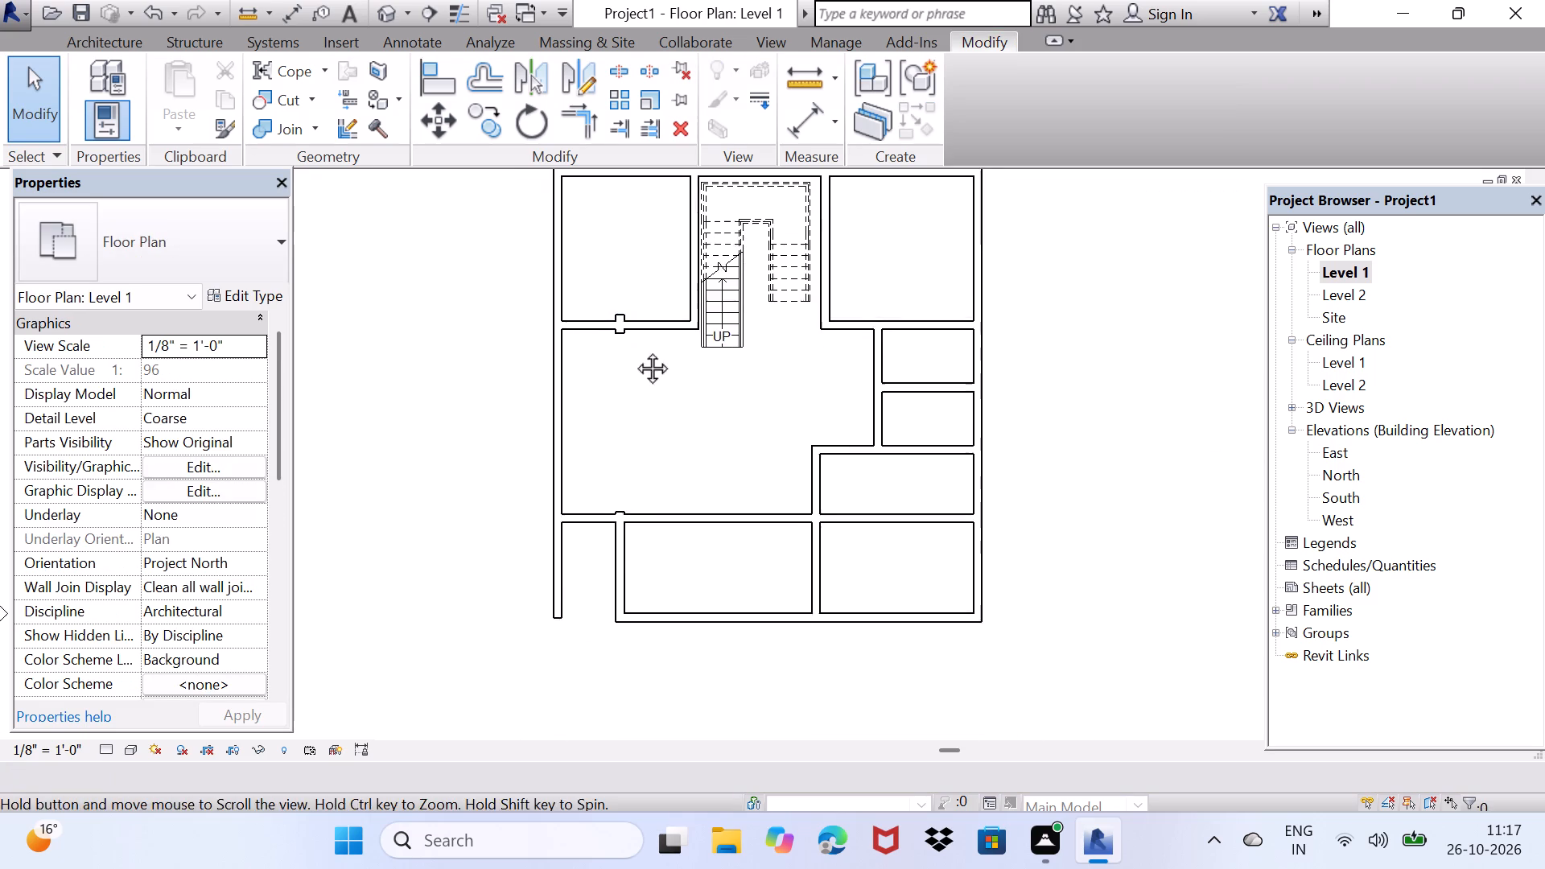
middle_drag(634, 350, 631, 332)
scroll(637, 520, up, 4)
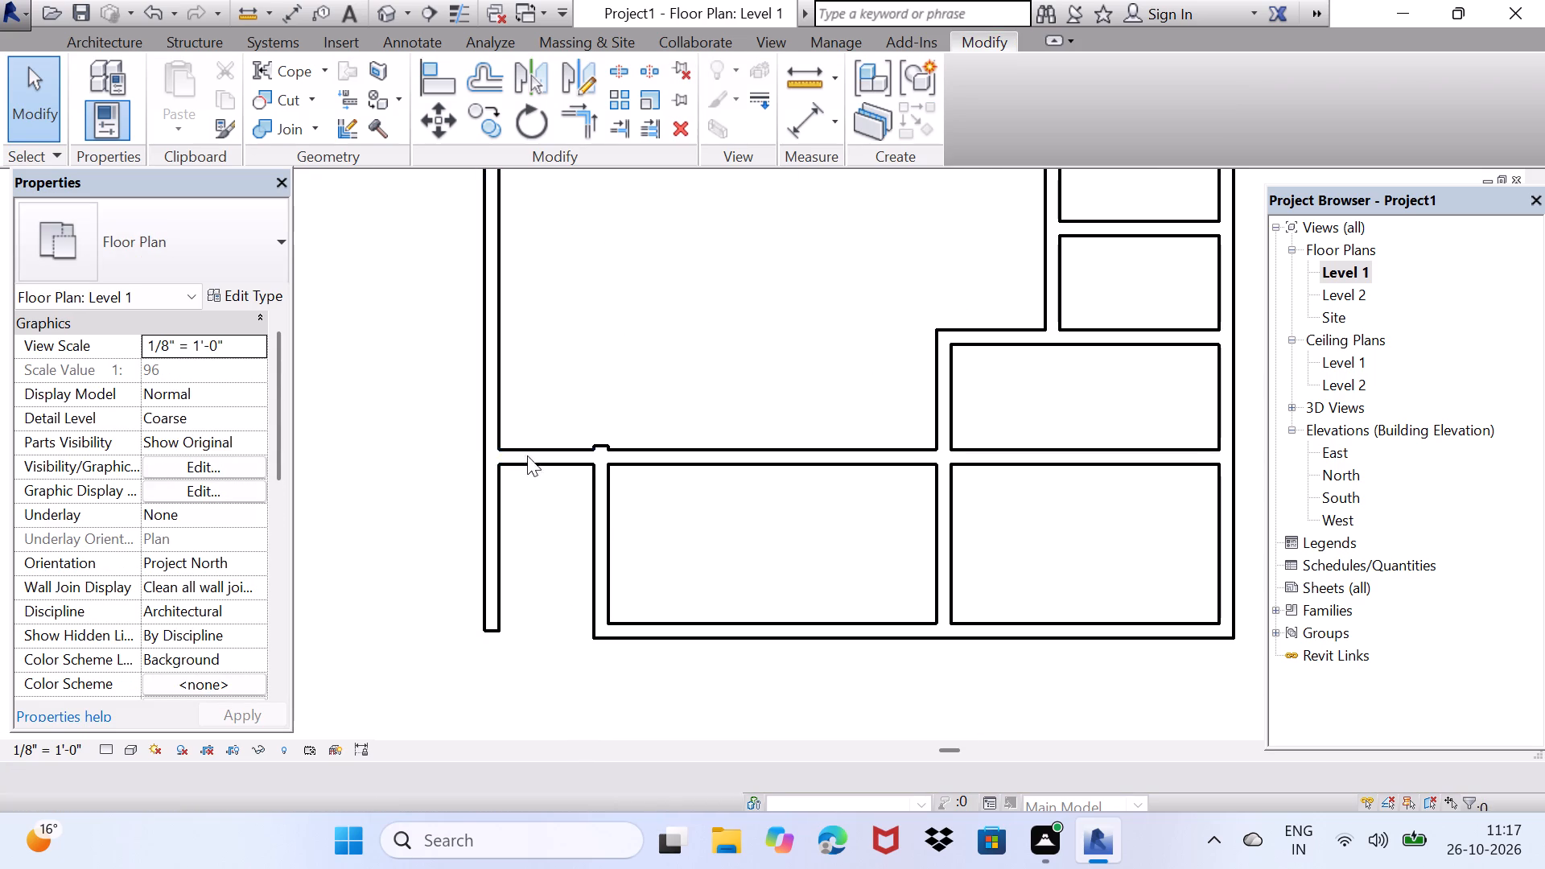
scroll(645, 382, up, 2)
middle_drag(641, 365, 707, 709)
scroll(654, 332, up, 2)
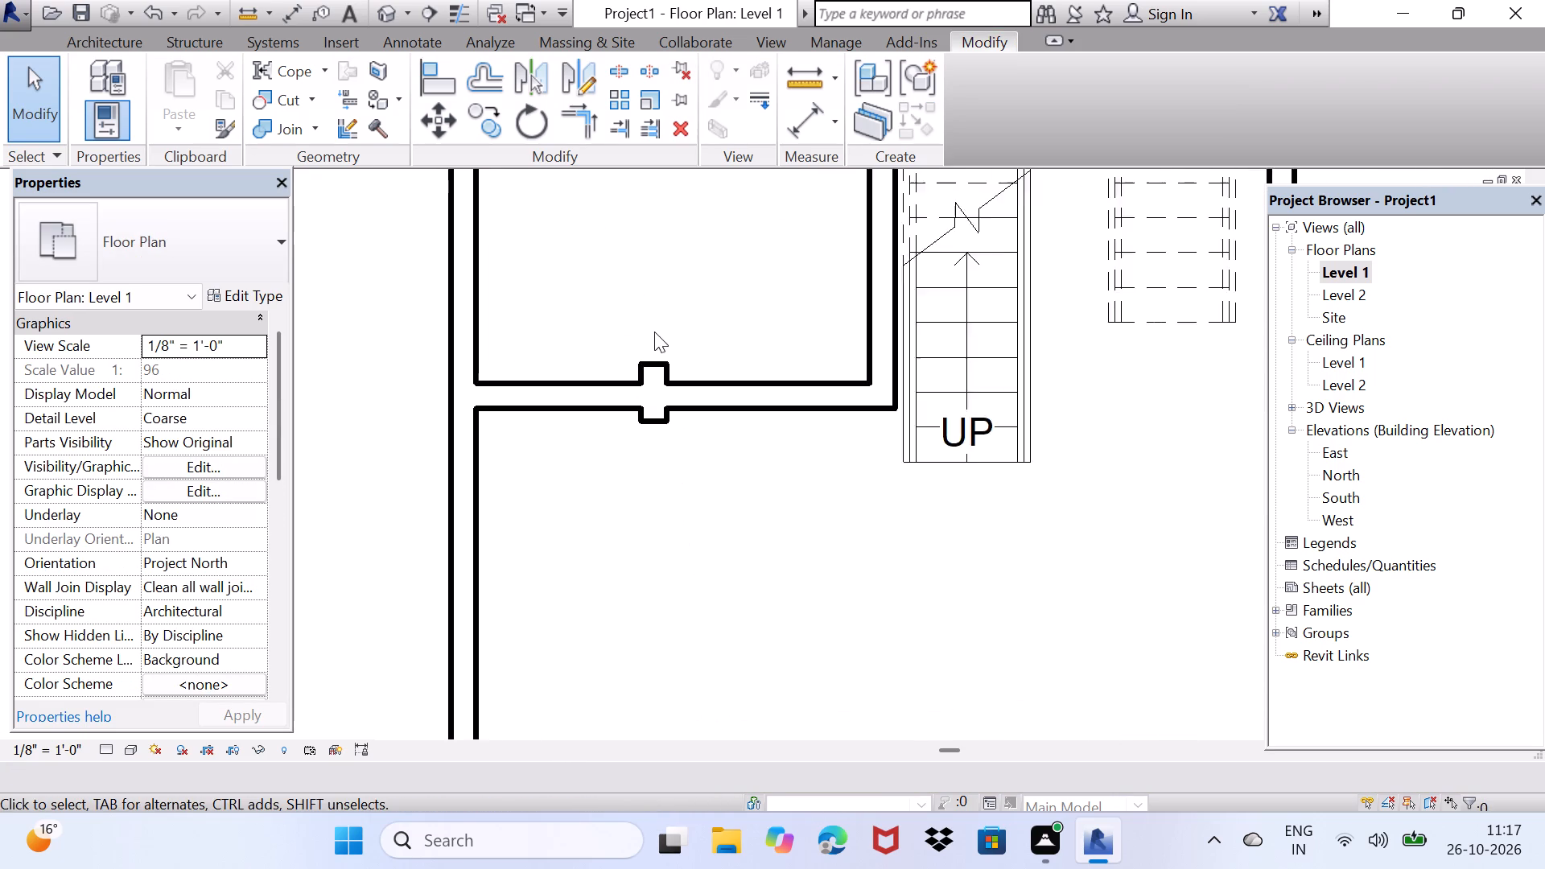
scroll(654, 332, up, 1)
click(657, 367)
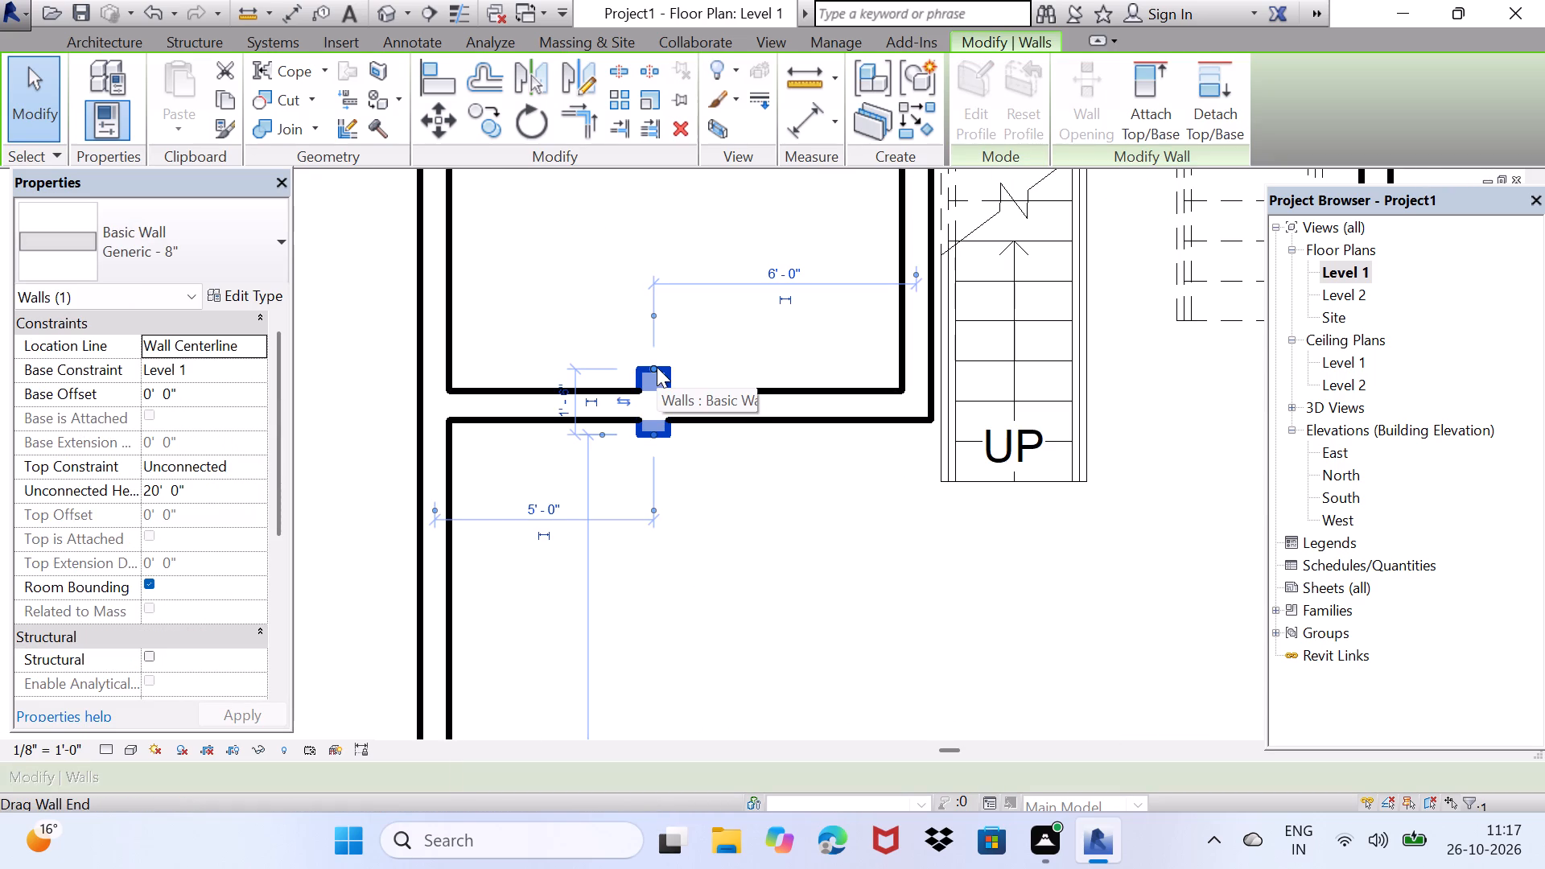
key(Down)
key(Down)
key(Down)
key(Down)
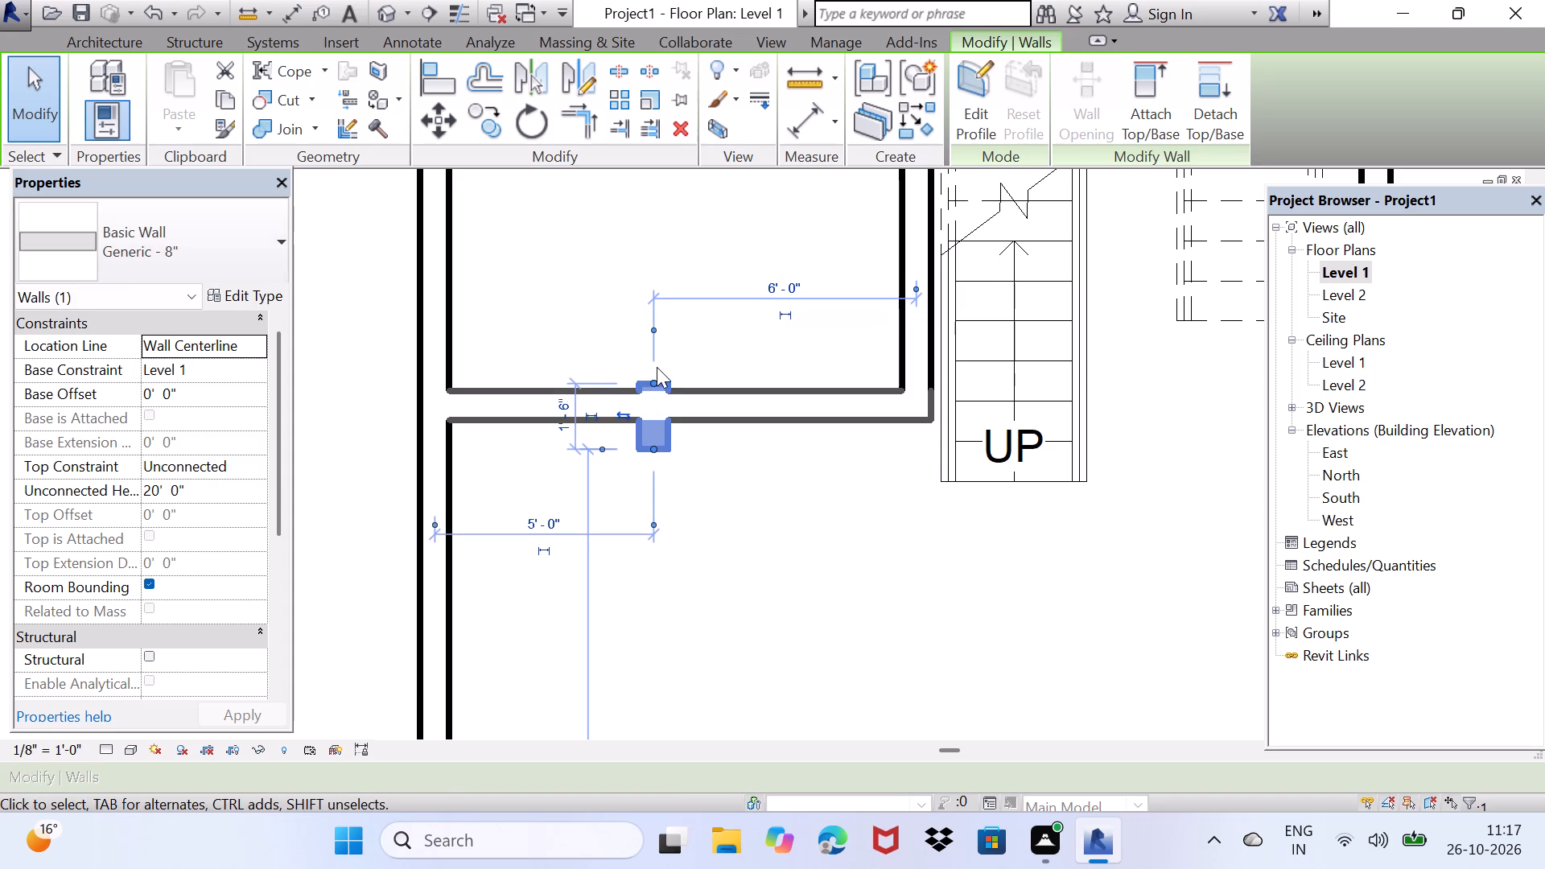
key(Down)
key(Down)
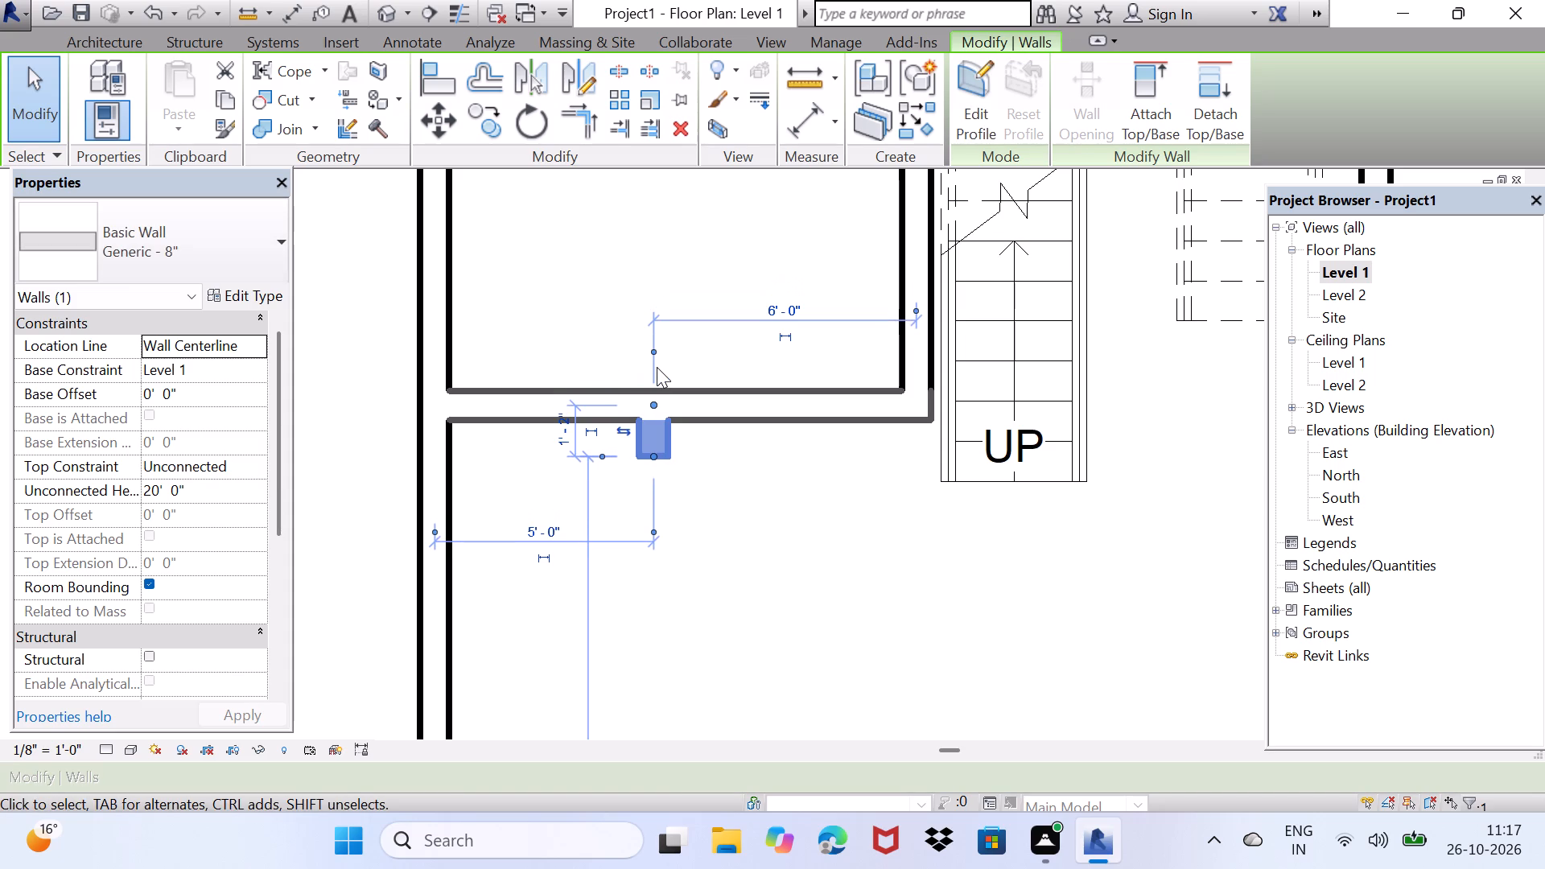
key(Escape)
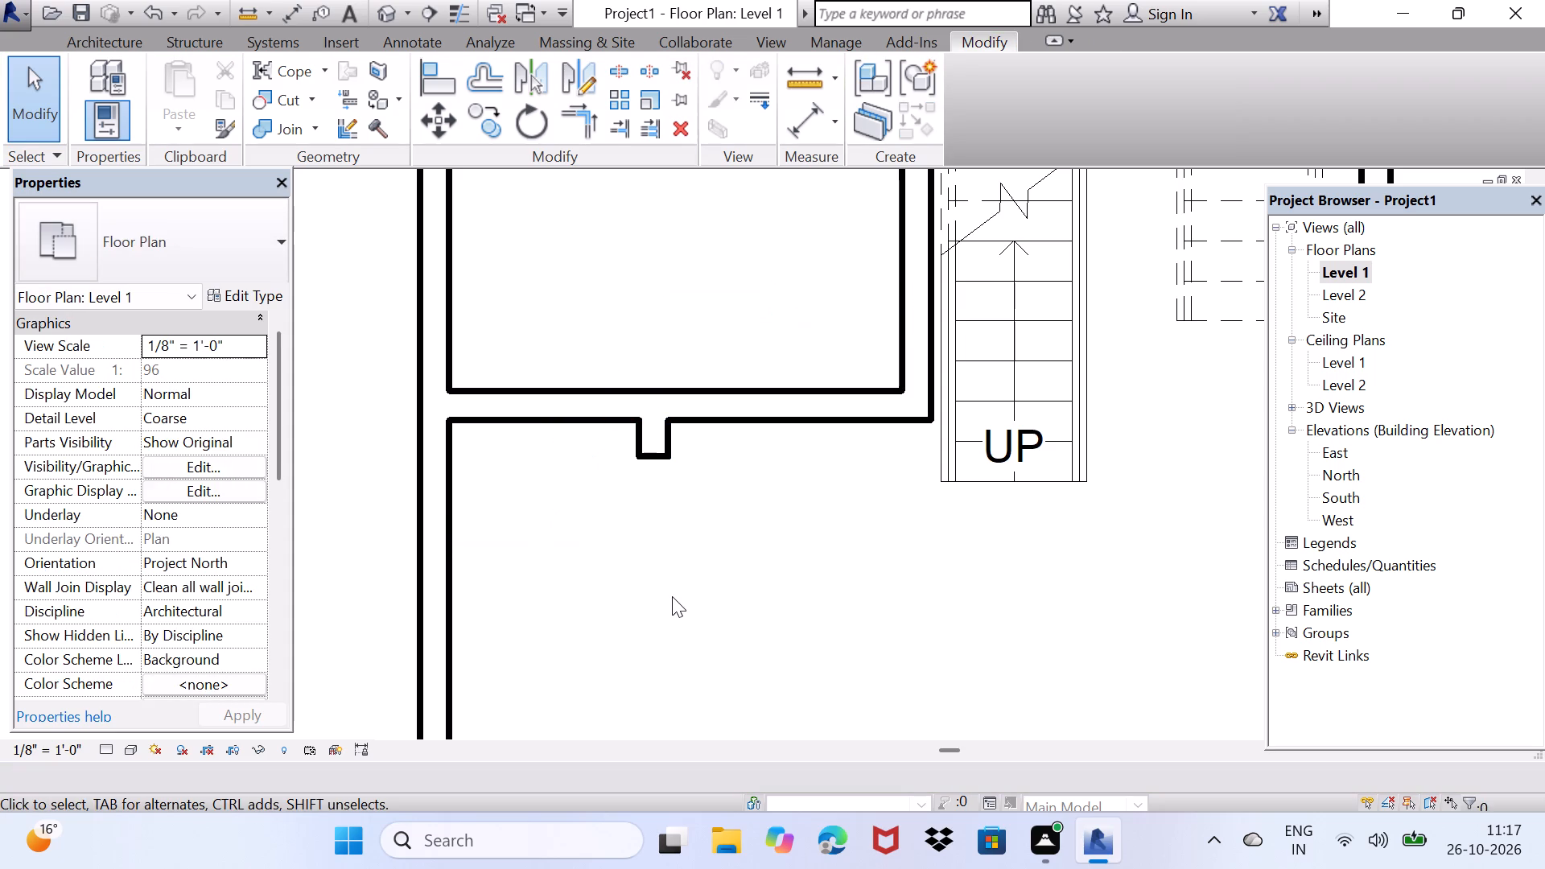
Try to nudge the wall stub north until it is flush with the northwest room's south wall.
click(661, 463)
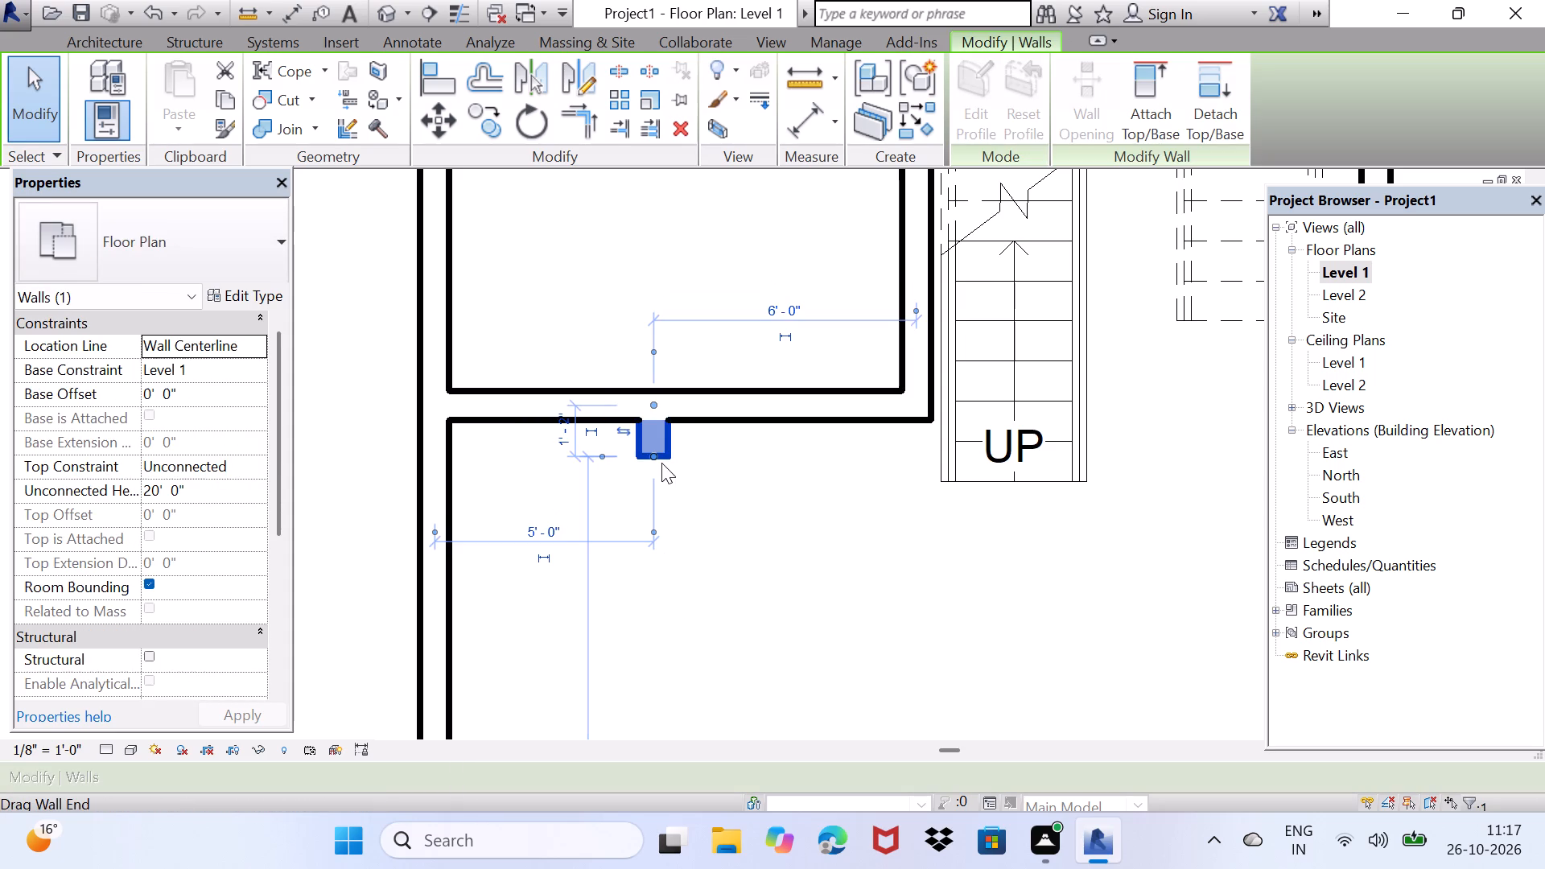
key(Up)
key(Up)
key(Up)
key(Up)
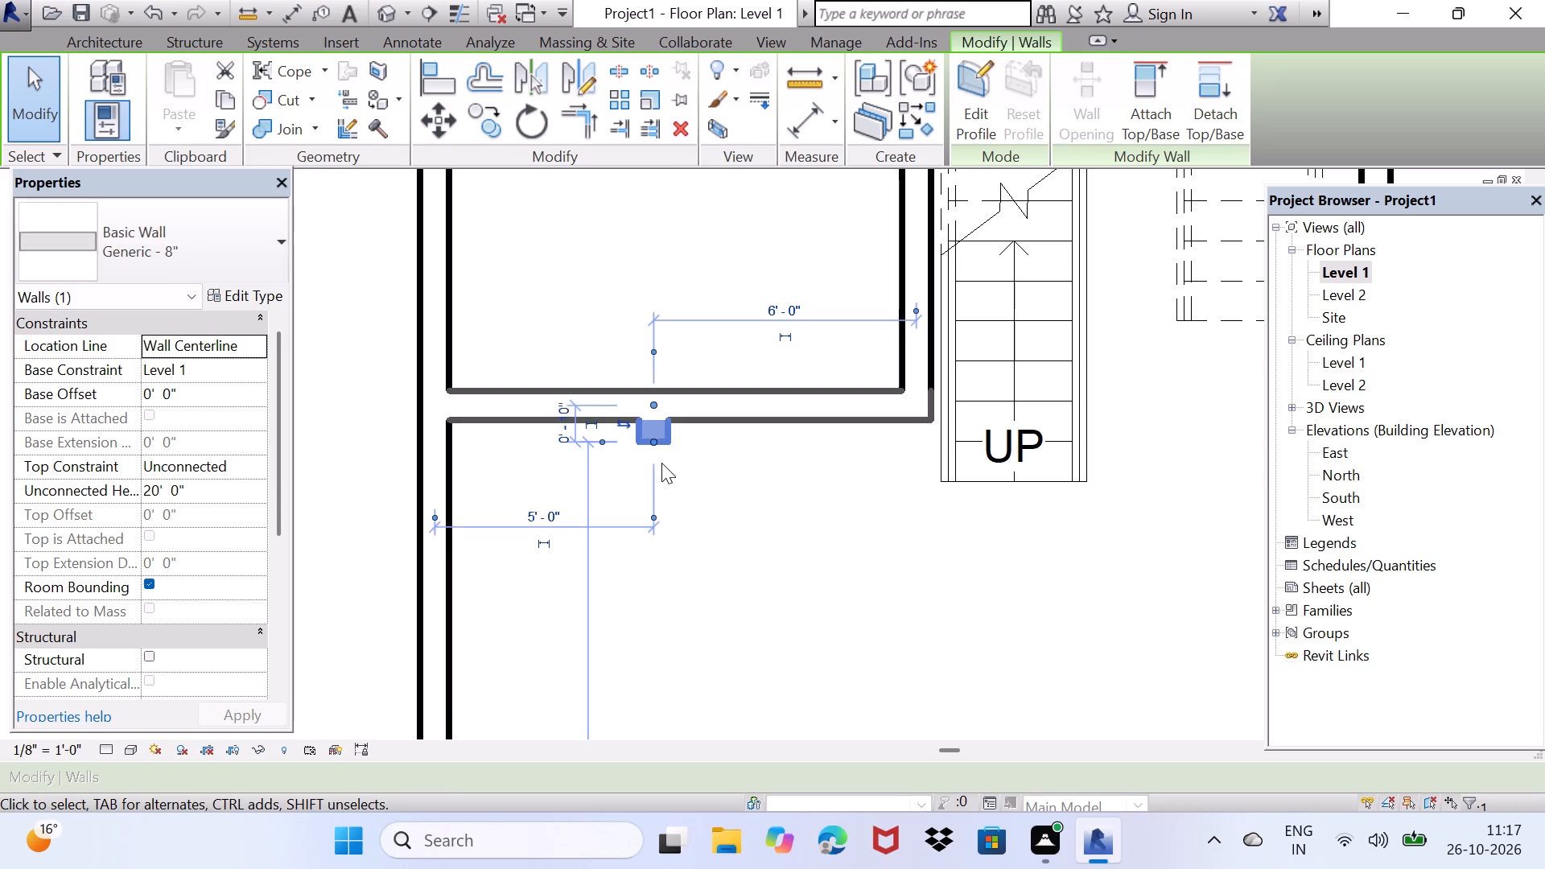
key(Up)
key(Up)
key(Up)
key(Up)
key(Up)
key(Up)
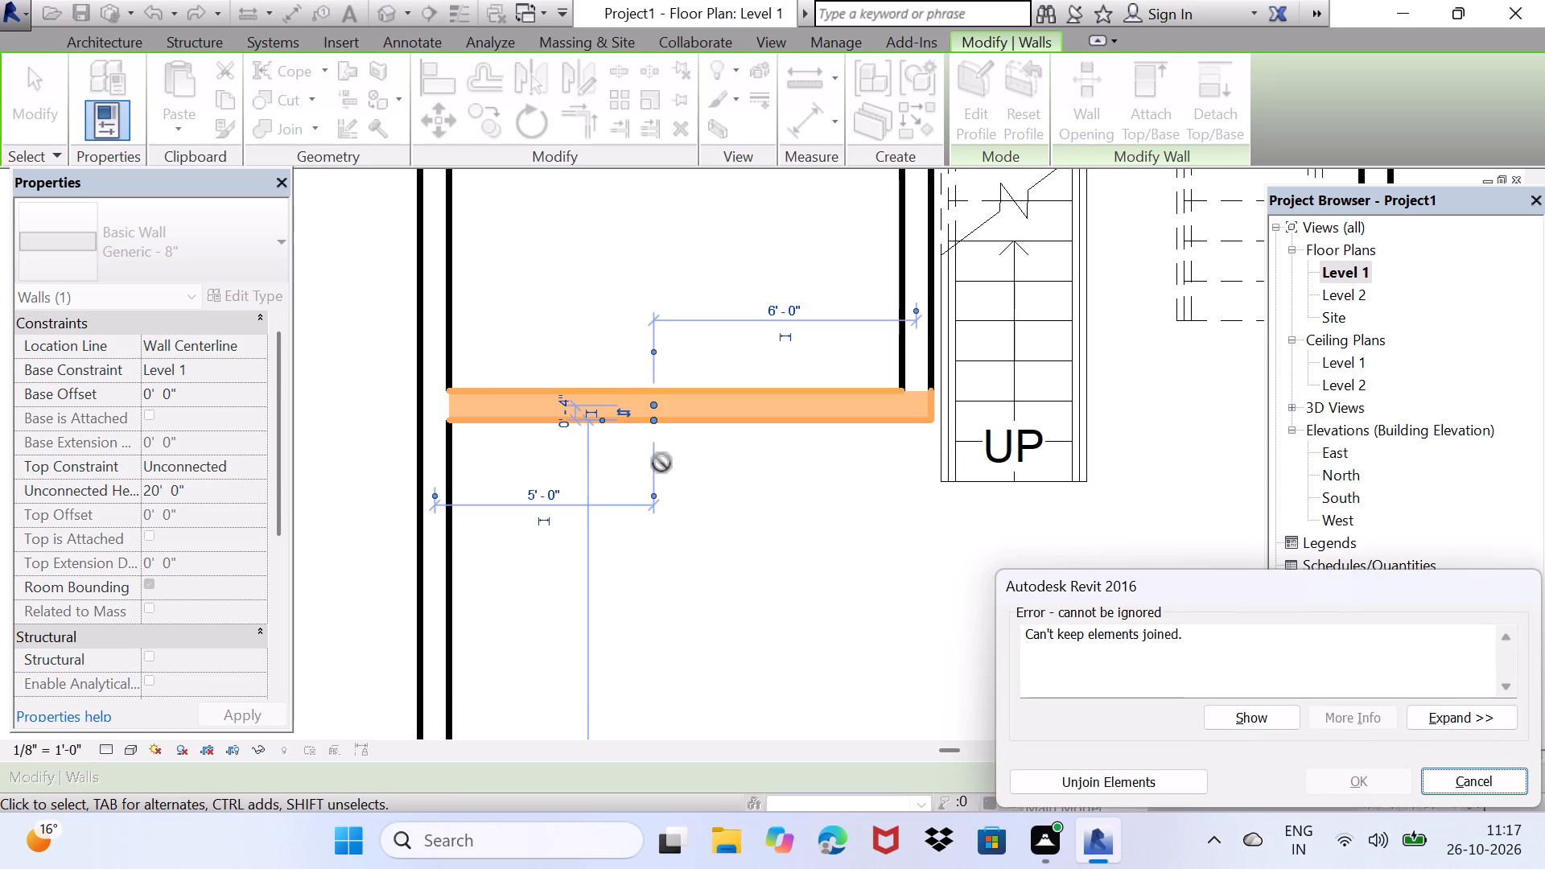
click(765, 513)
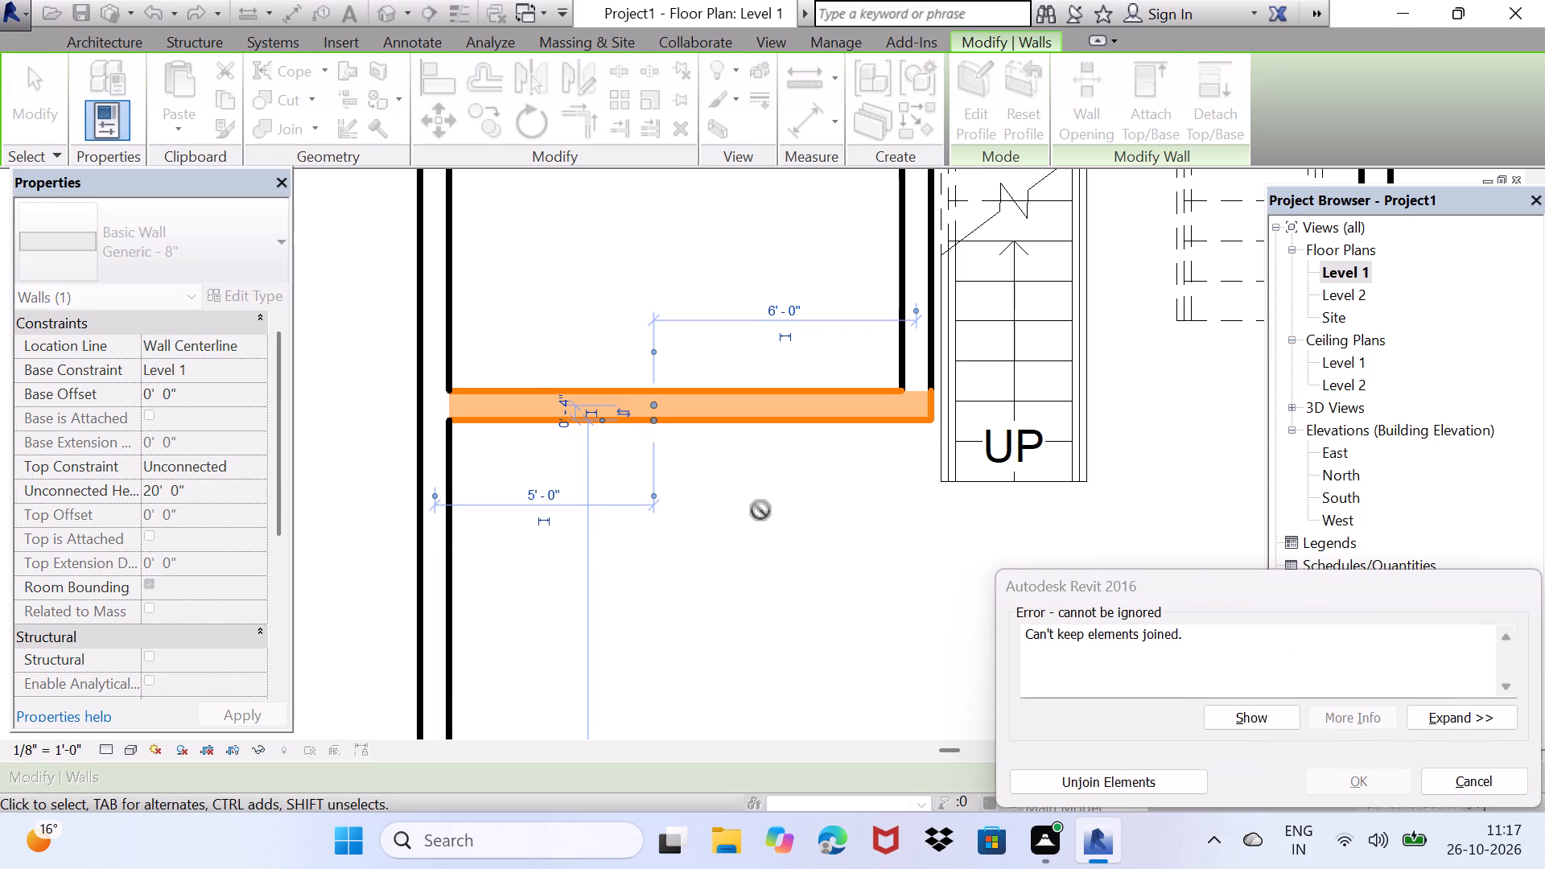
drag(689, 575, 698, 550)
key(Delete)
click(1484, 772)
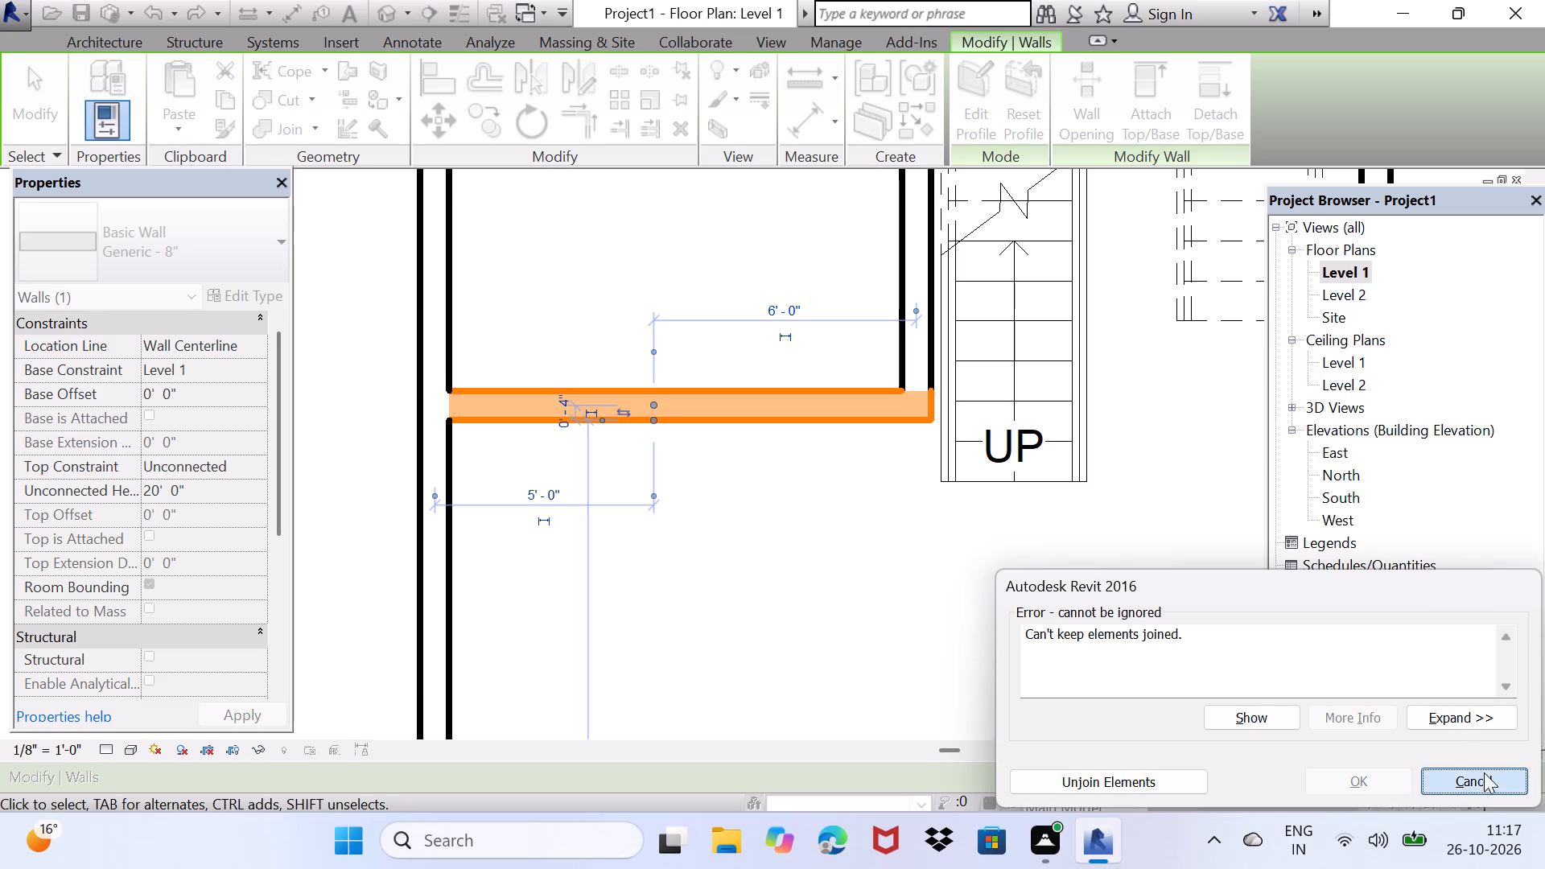
Delete the northwest room's south wall and the short wall stub left beneath it.
click(866, 410)
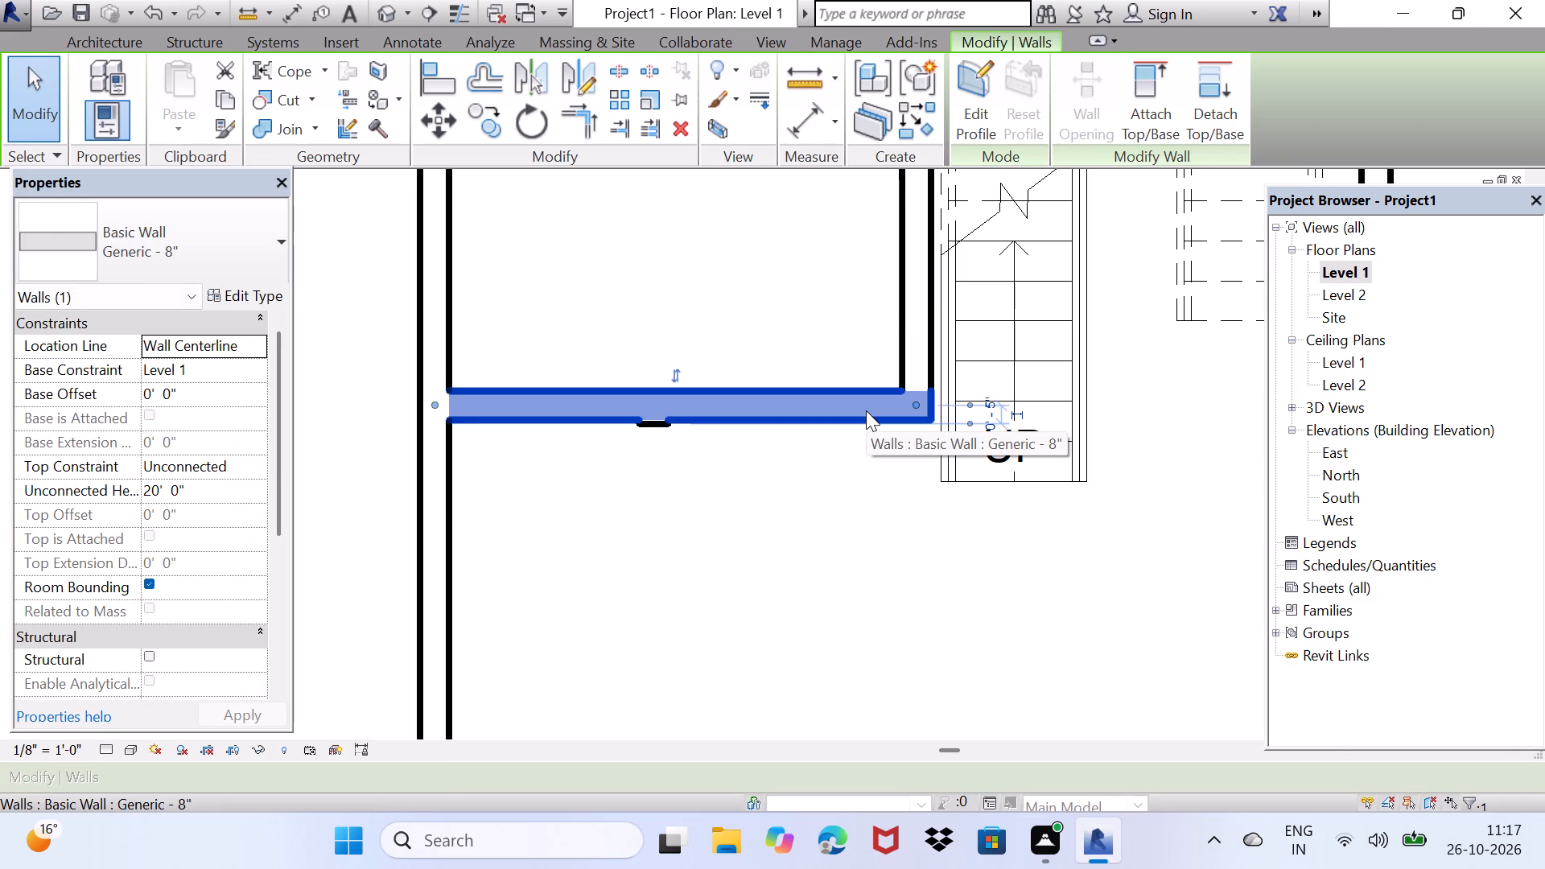
key(Delete)
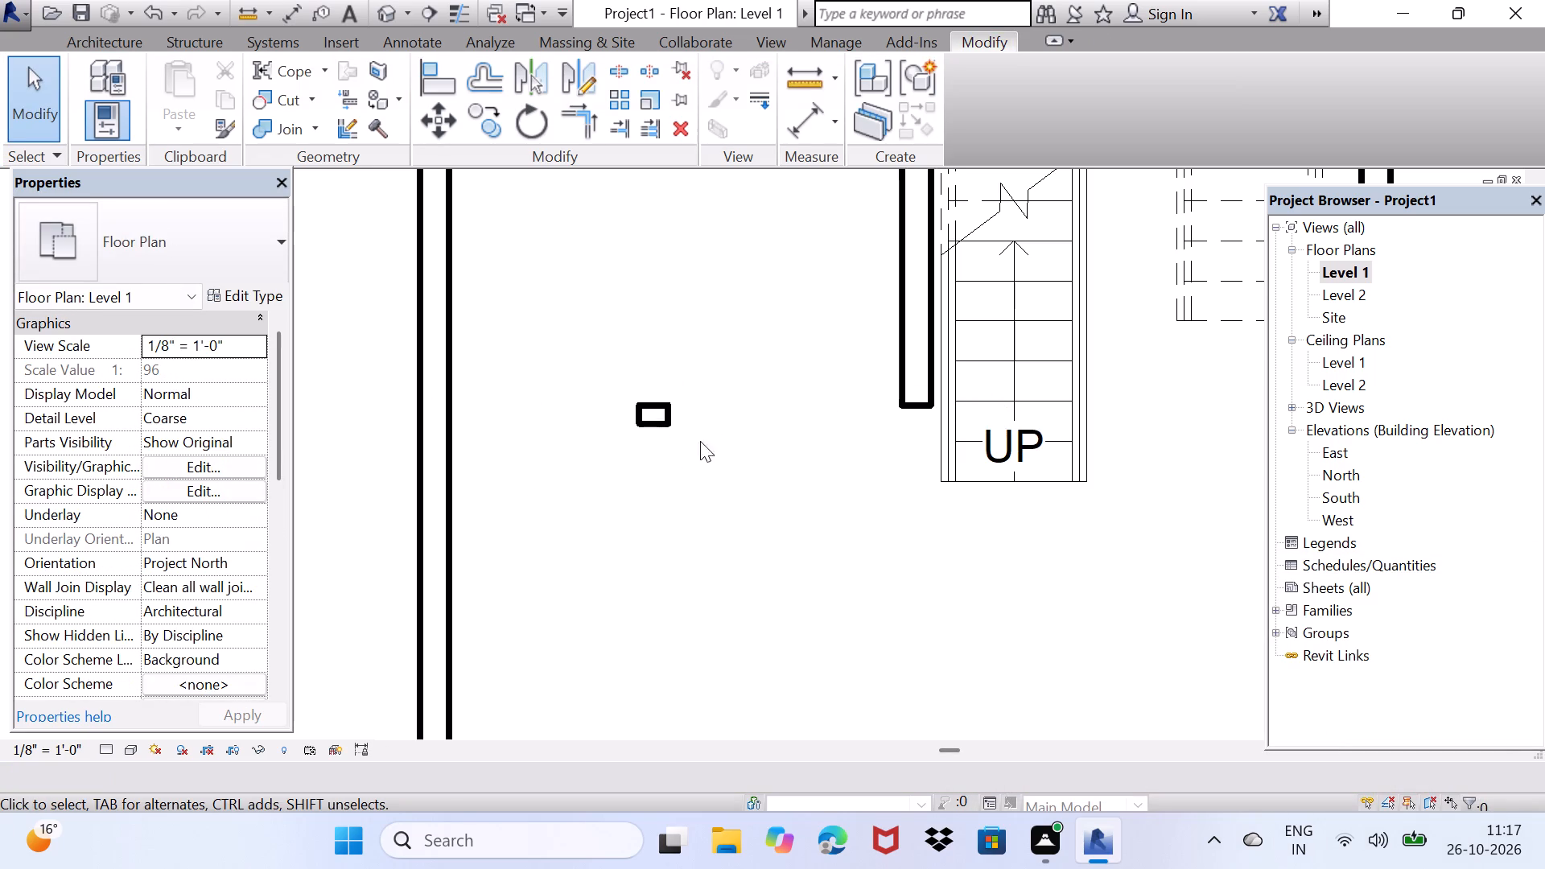
click(644, 418)
key(Delete)
Draw a Generic - 8" wall closing the northwest room's south side, from the wall end beside the stair to the west exterior wall.
click(97, 30)
click(101, 43)
click(100, 83)
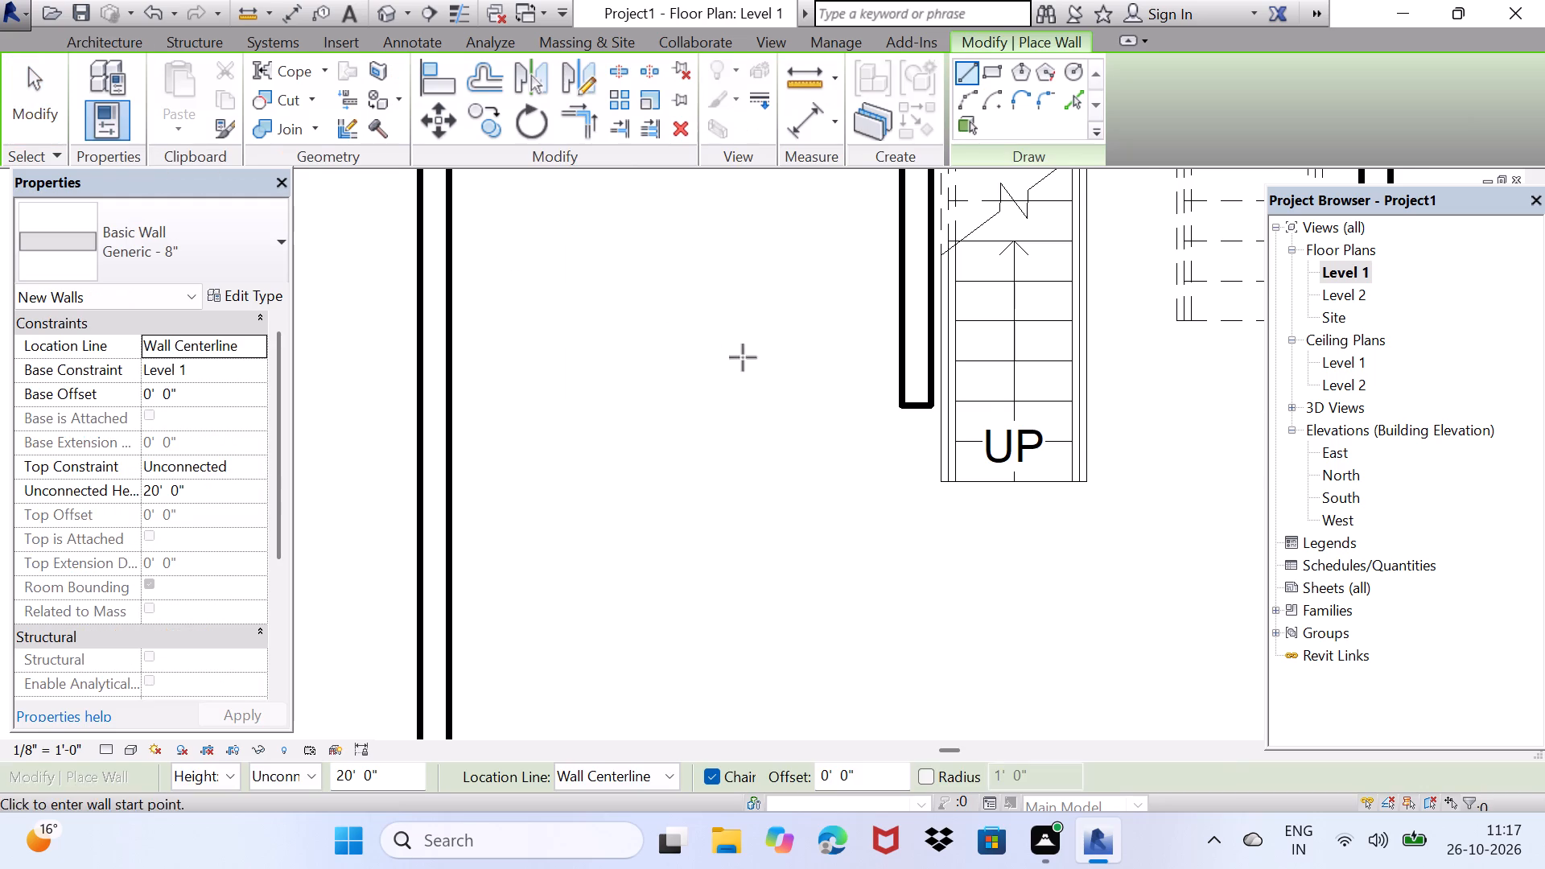
click(931, 406)
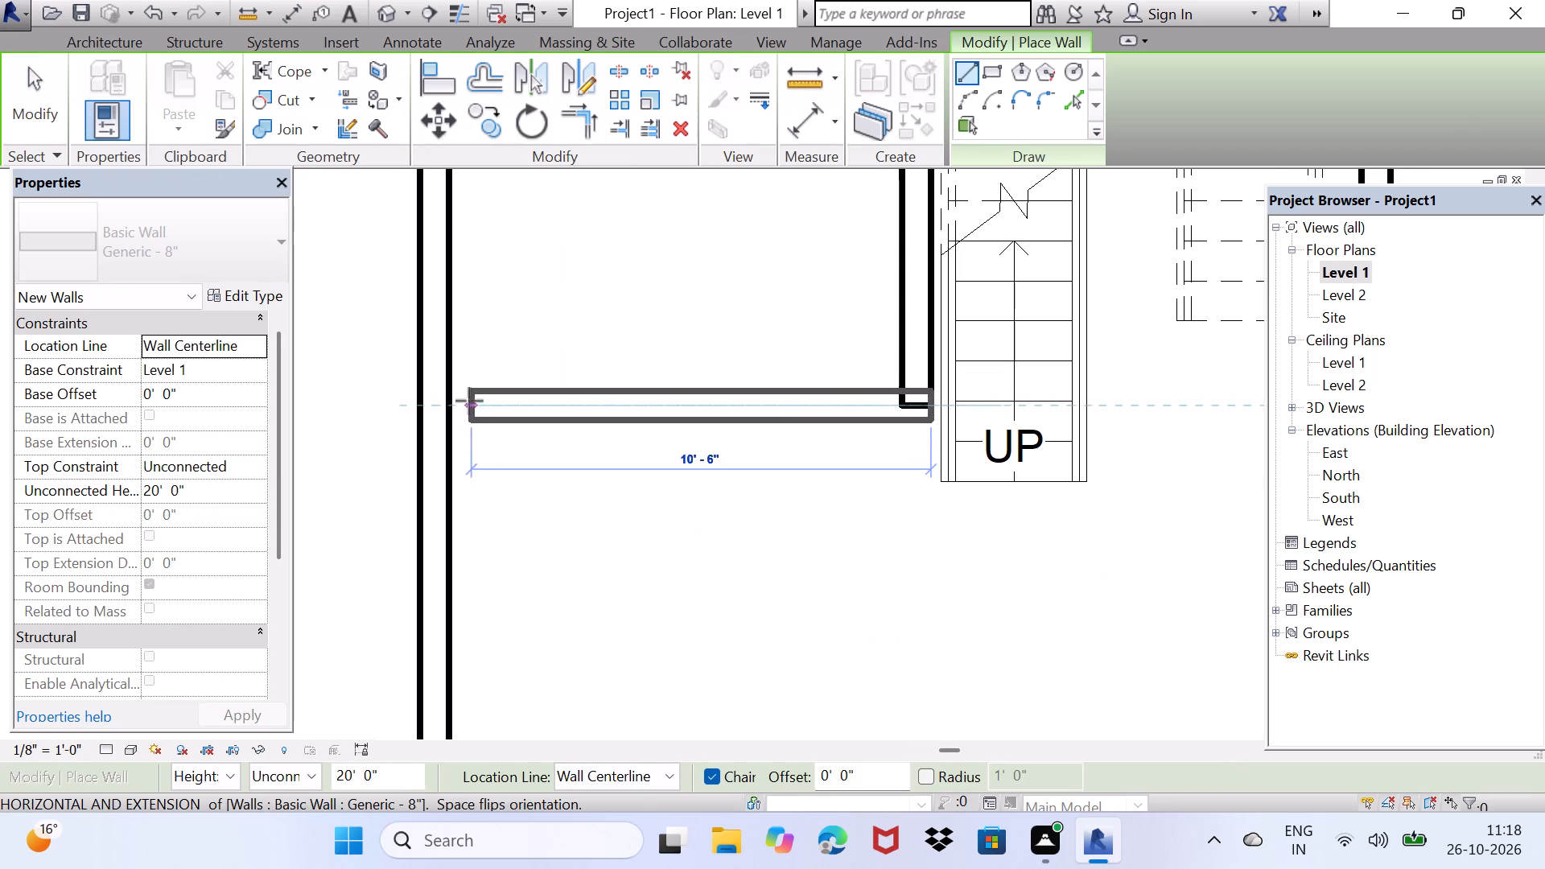
click(454, 401)
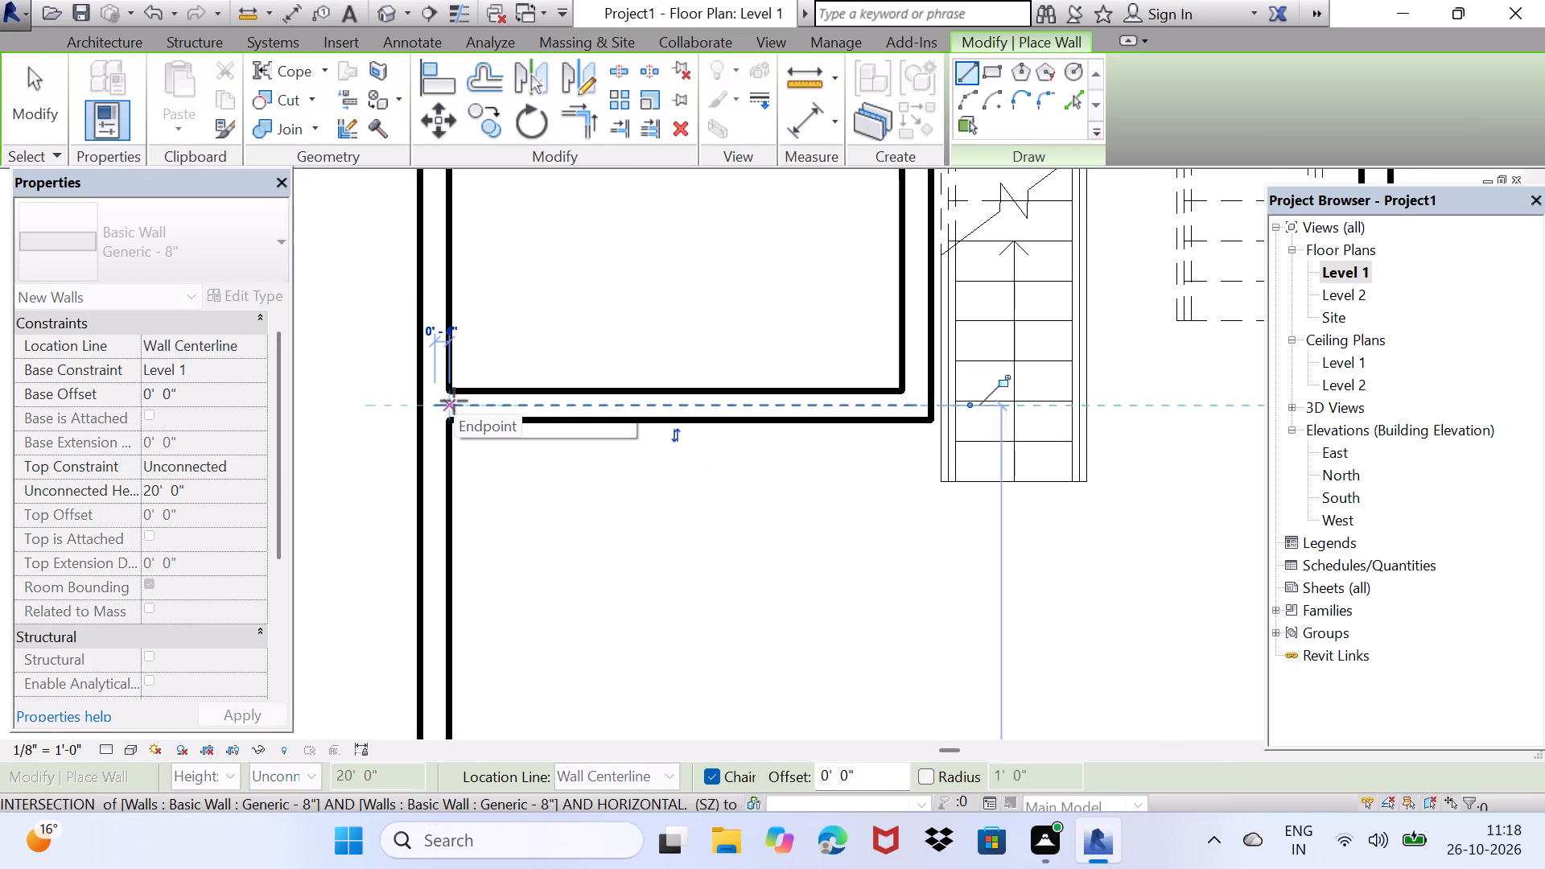
key(Escape)
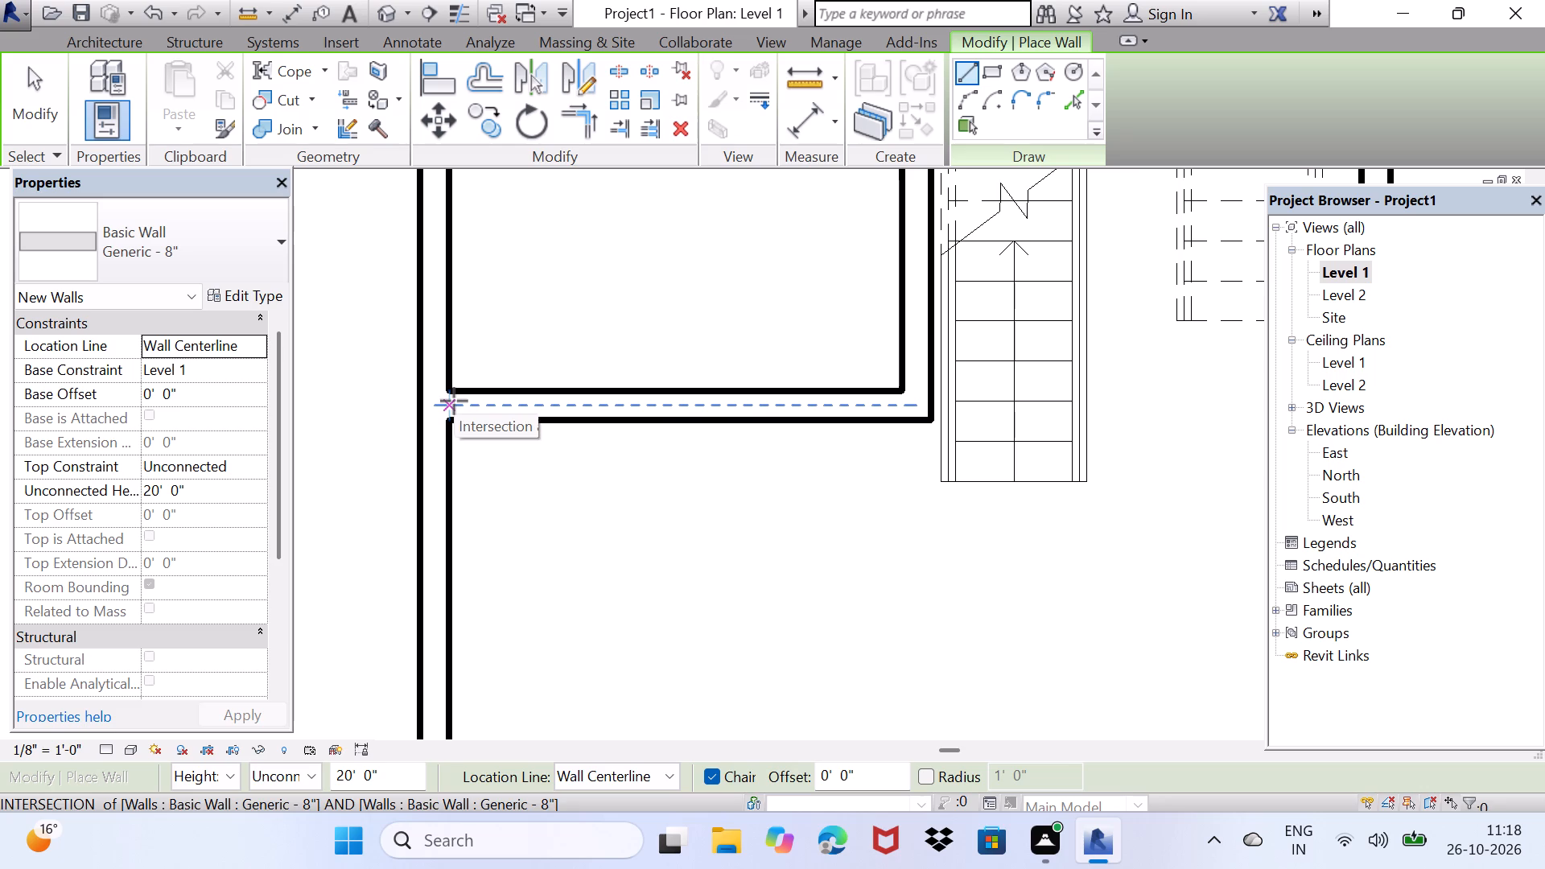
scroll(454, 401, down, 4)
middle_drag(577, 569, 601, 351)
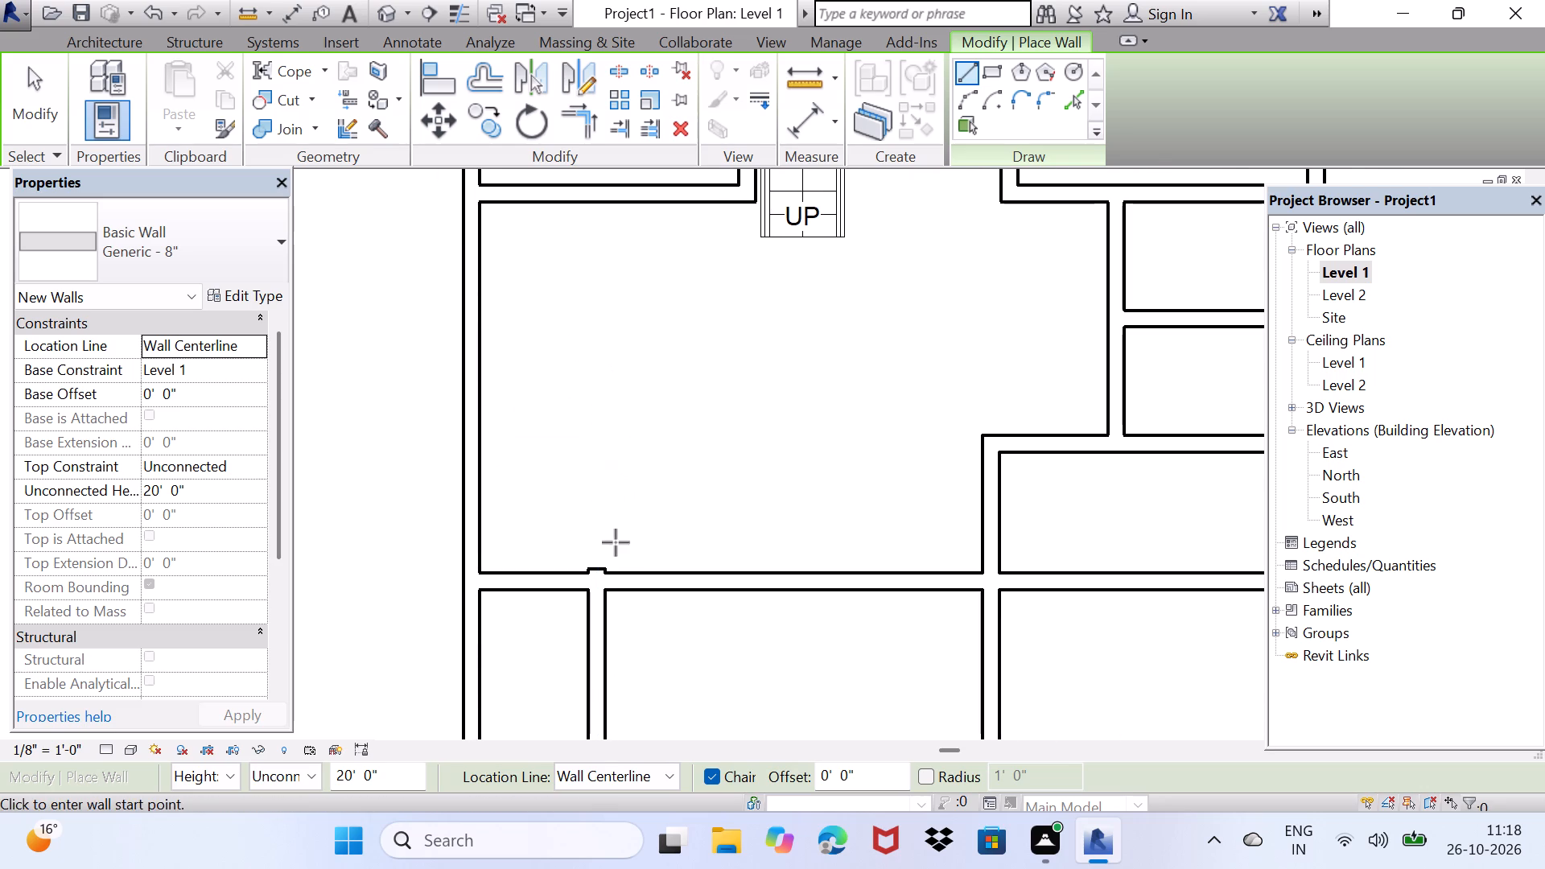
key(Escape)
key(Escape)
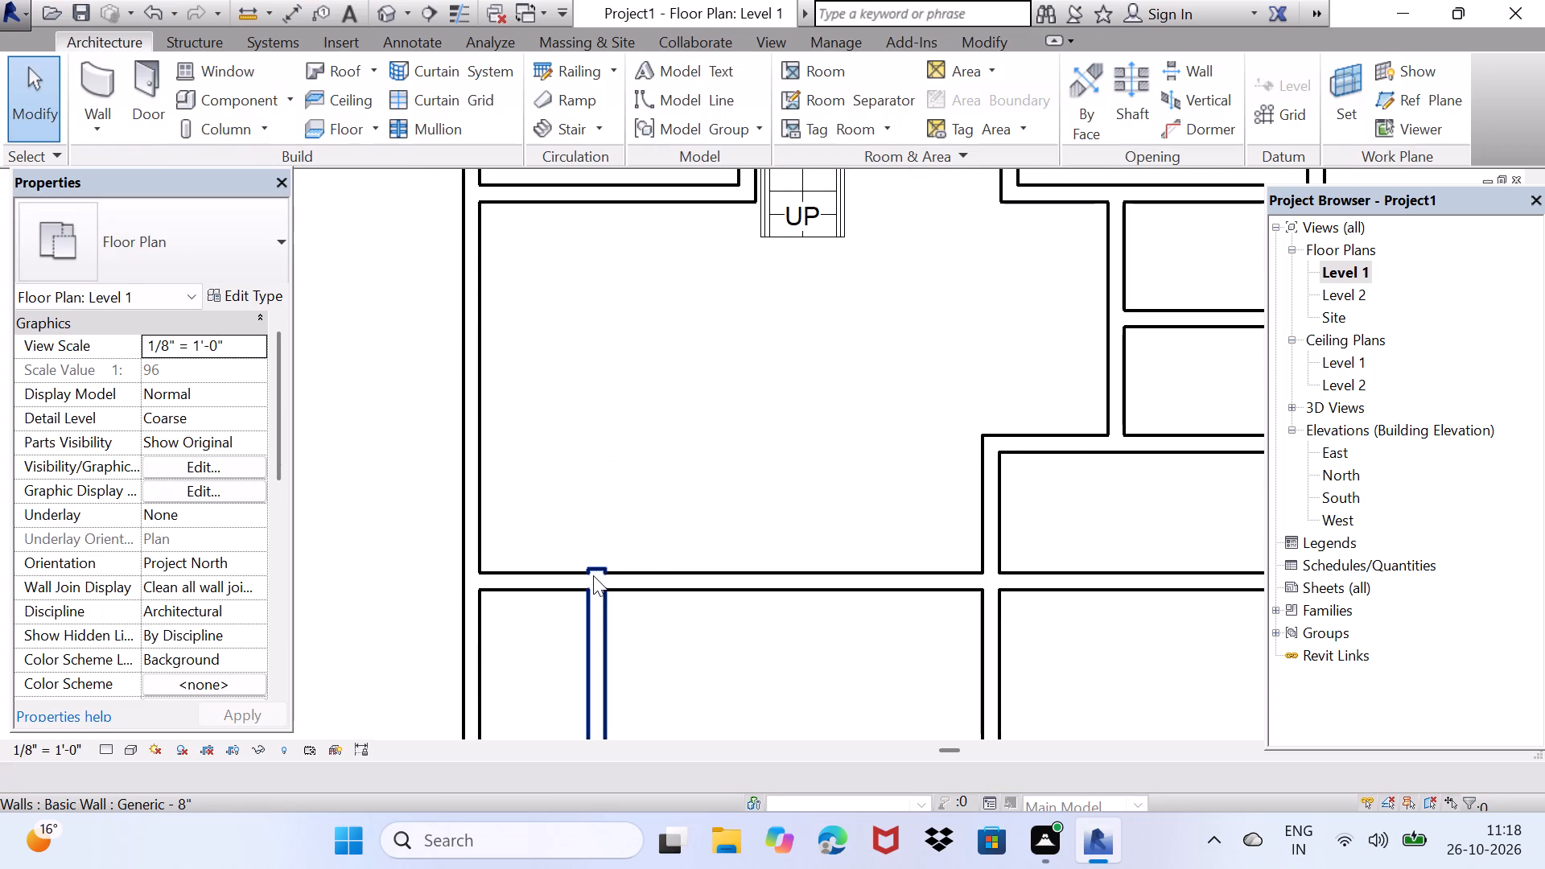
Nudge the southwest partition southward until its end no longer projects beyond the horizontal wall.
scroll(606, 549, up, 3)
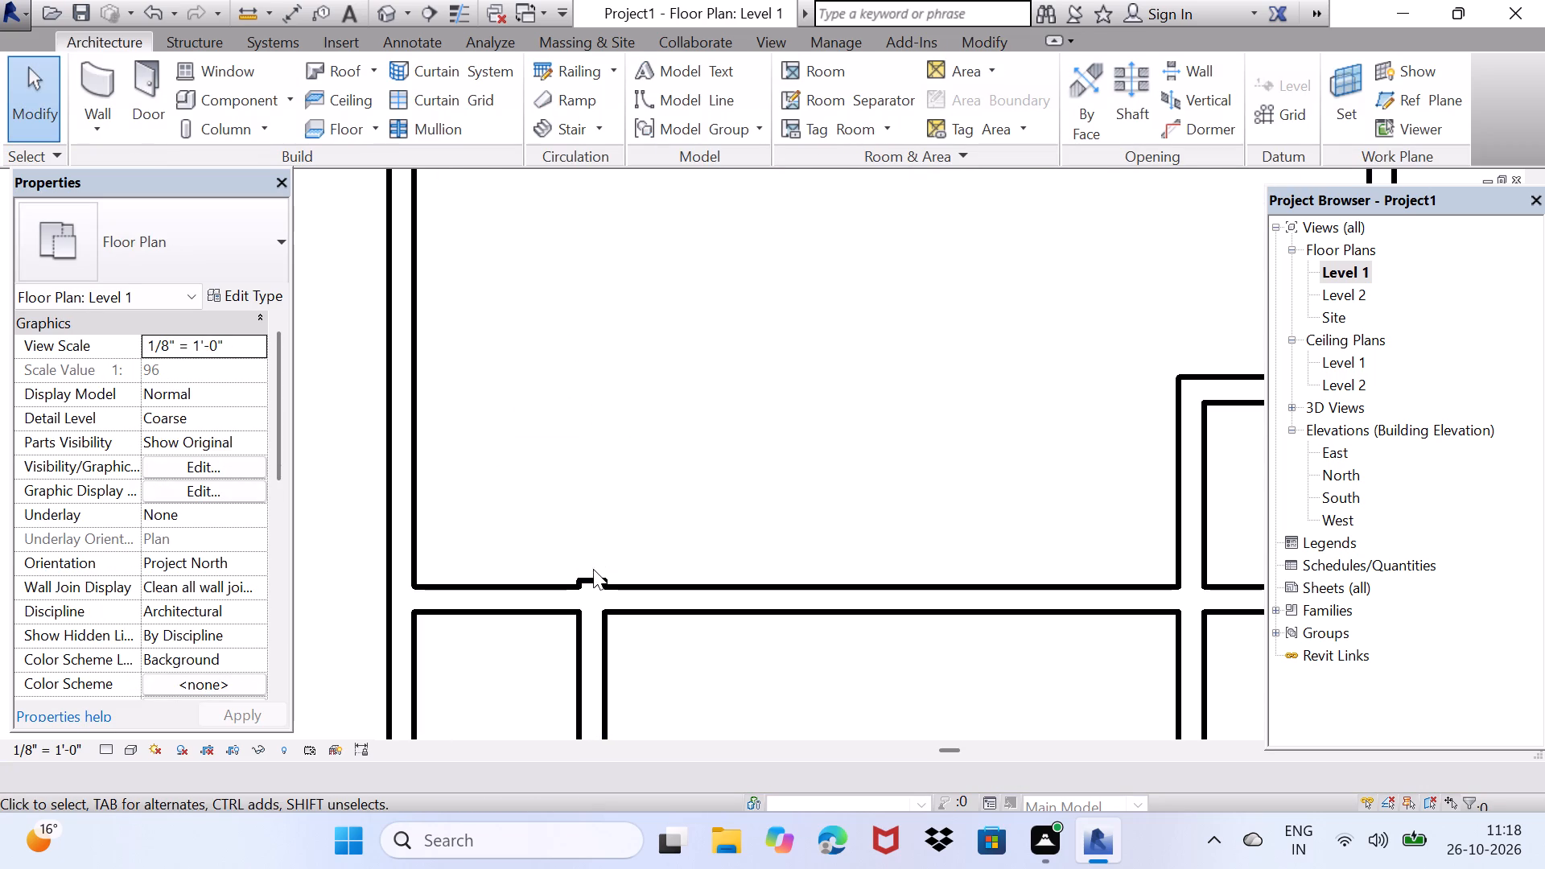
click(597, 581)
key(Down)
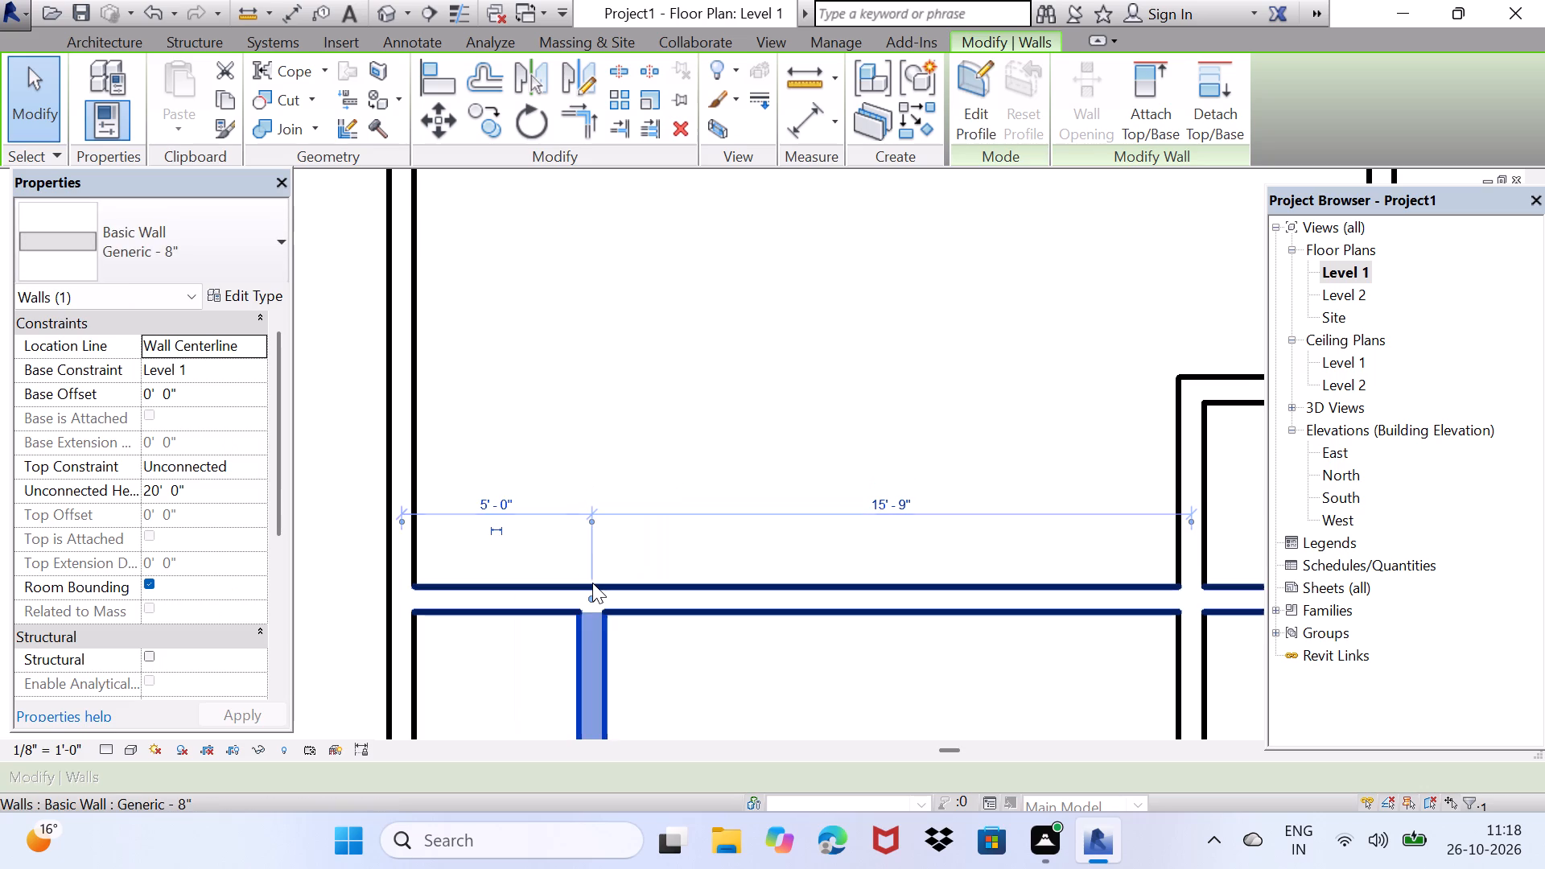
key(Escape)
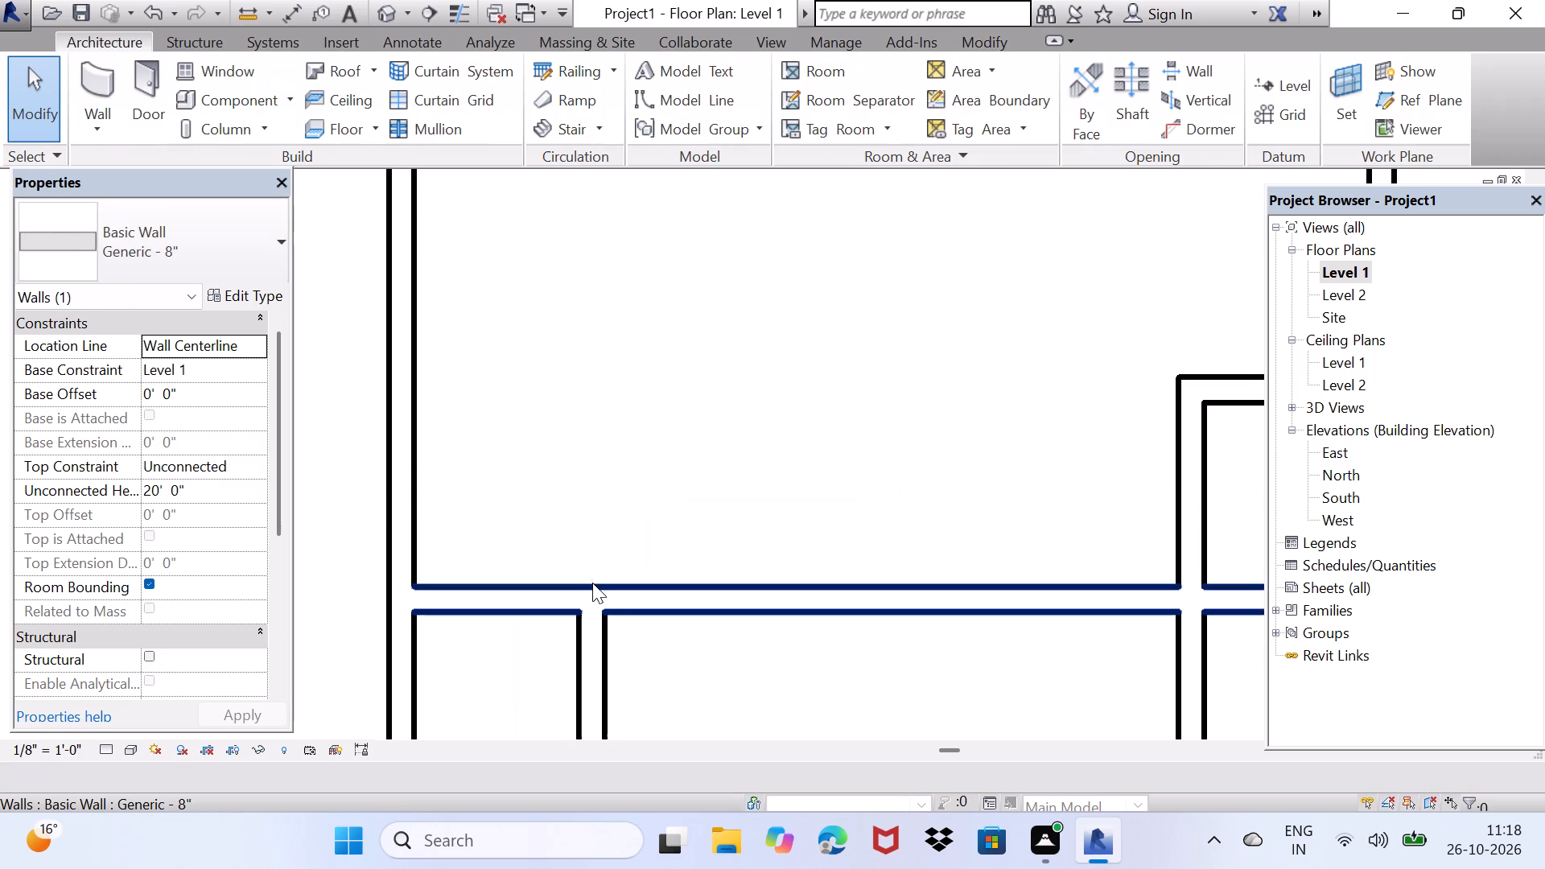
key(Escape)
scroll(558, 577, up, 1)
scroll(558, 577, down, 4)
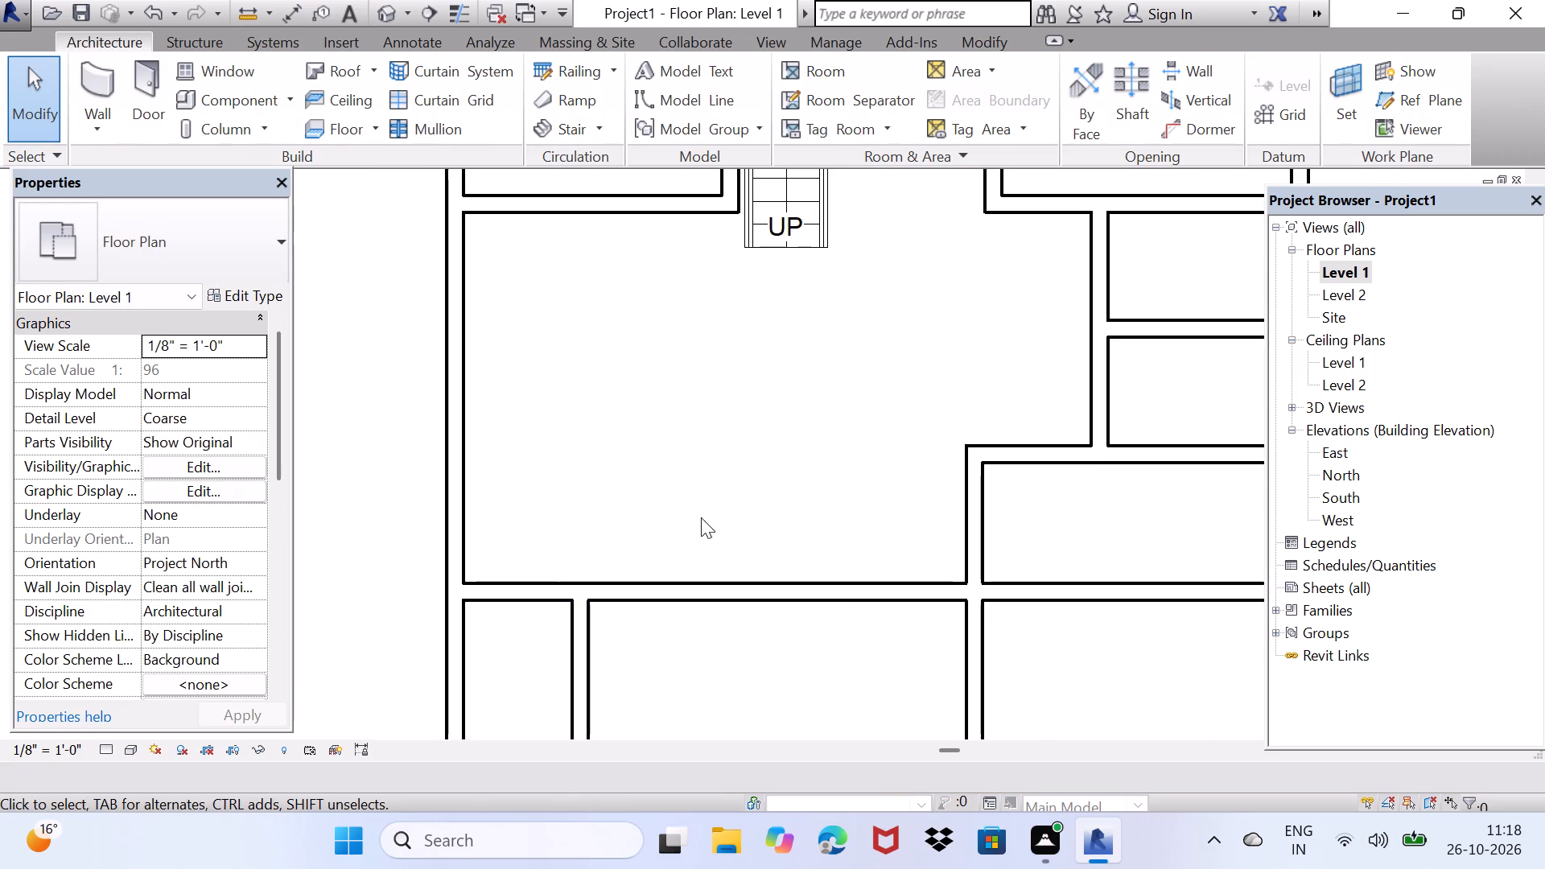
Join the west exterior wall and the south exterior wall at the southwest corner with Trim/Extend to Corner.
middle_drag(908, 608, 450, 551)
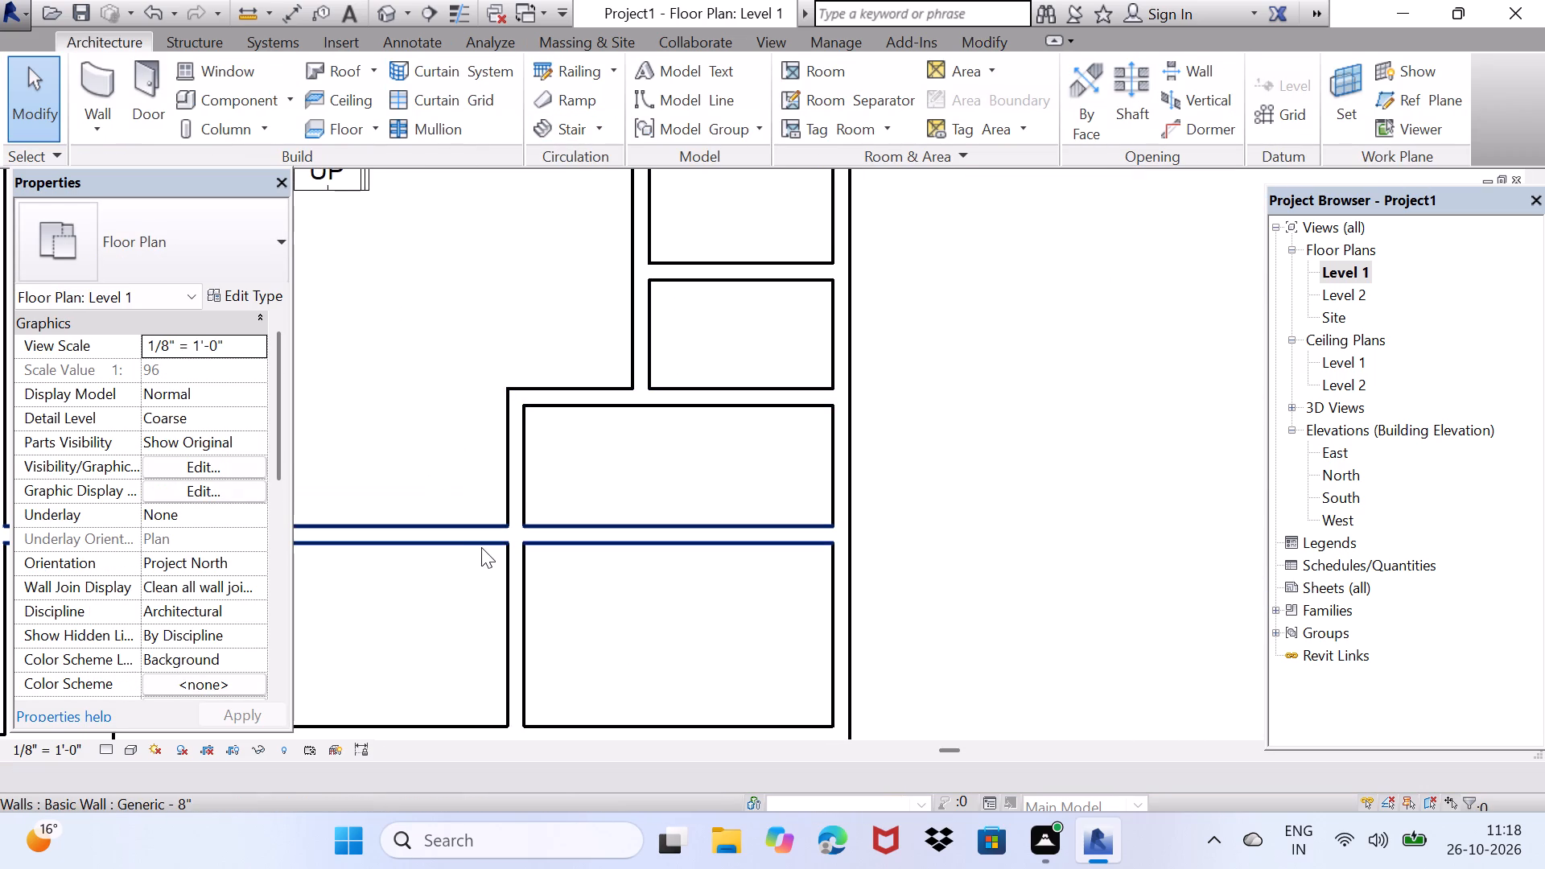
middle_drag(481, 546, 920, 485)
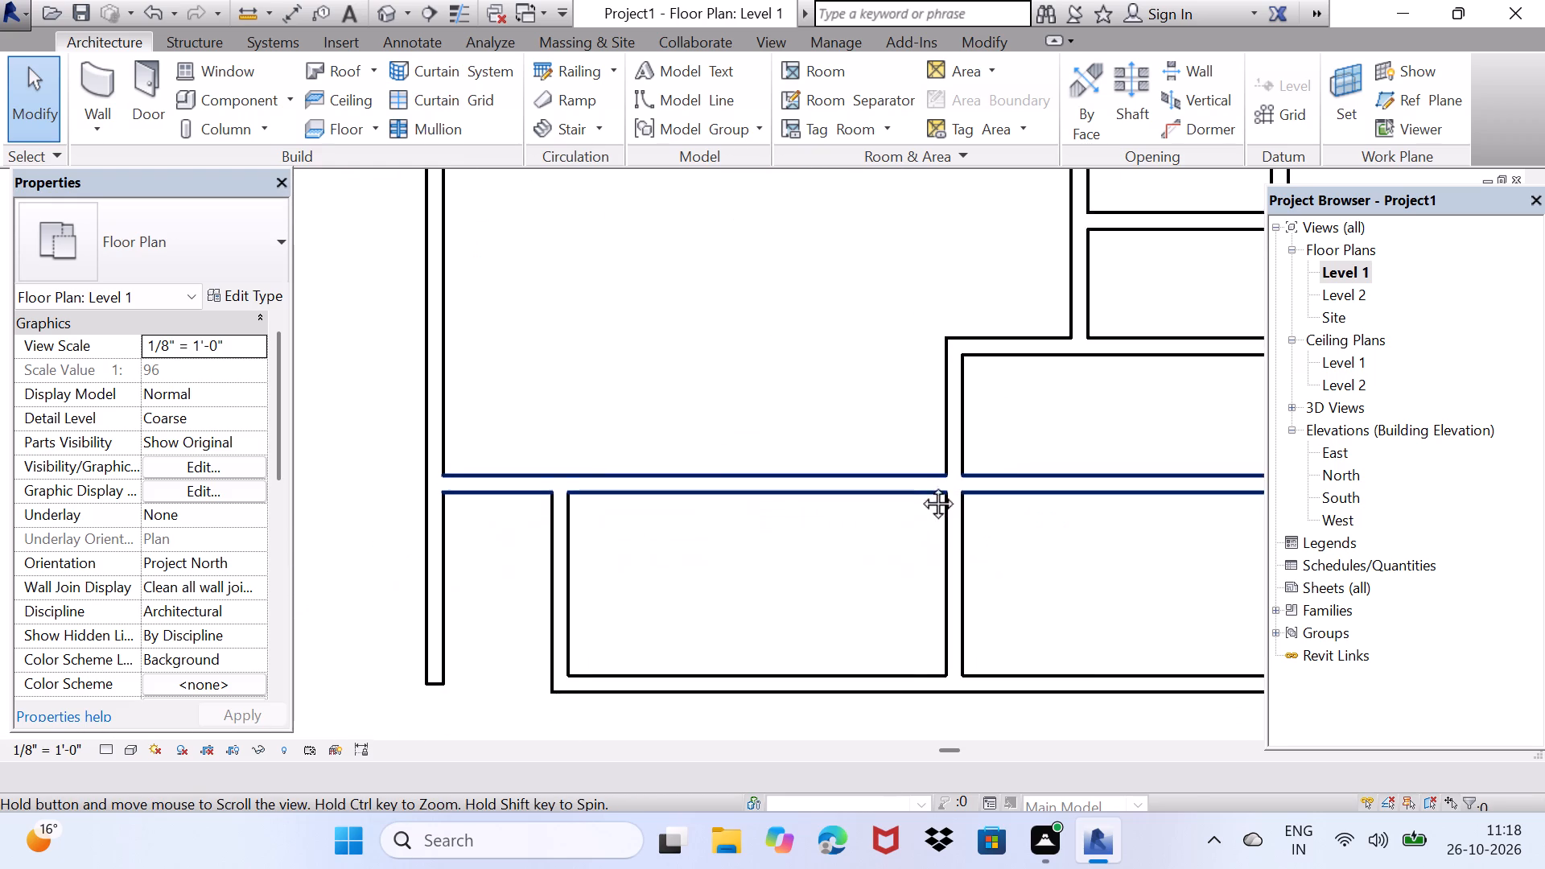
middle_drag(920, 485, 920, 470)
click(83, 84)
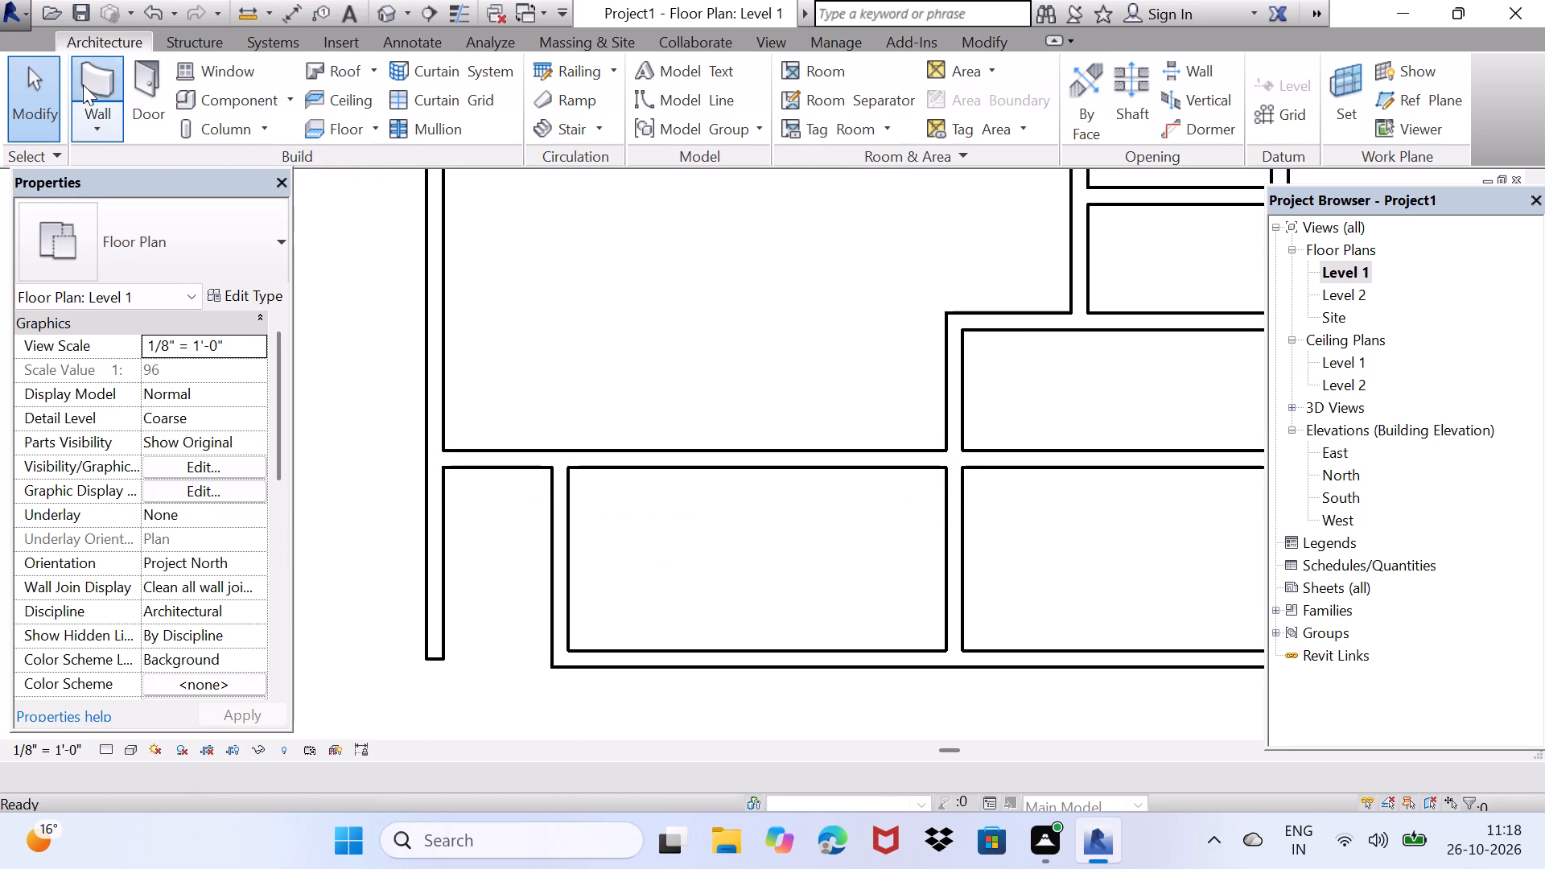
click(578, 115)
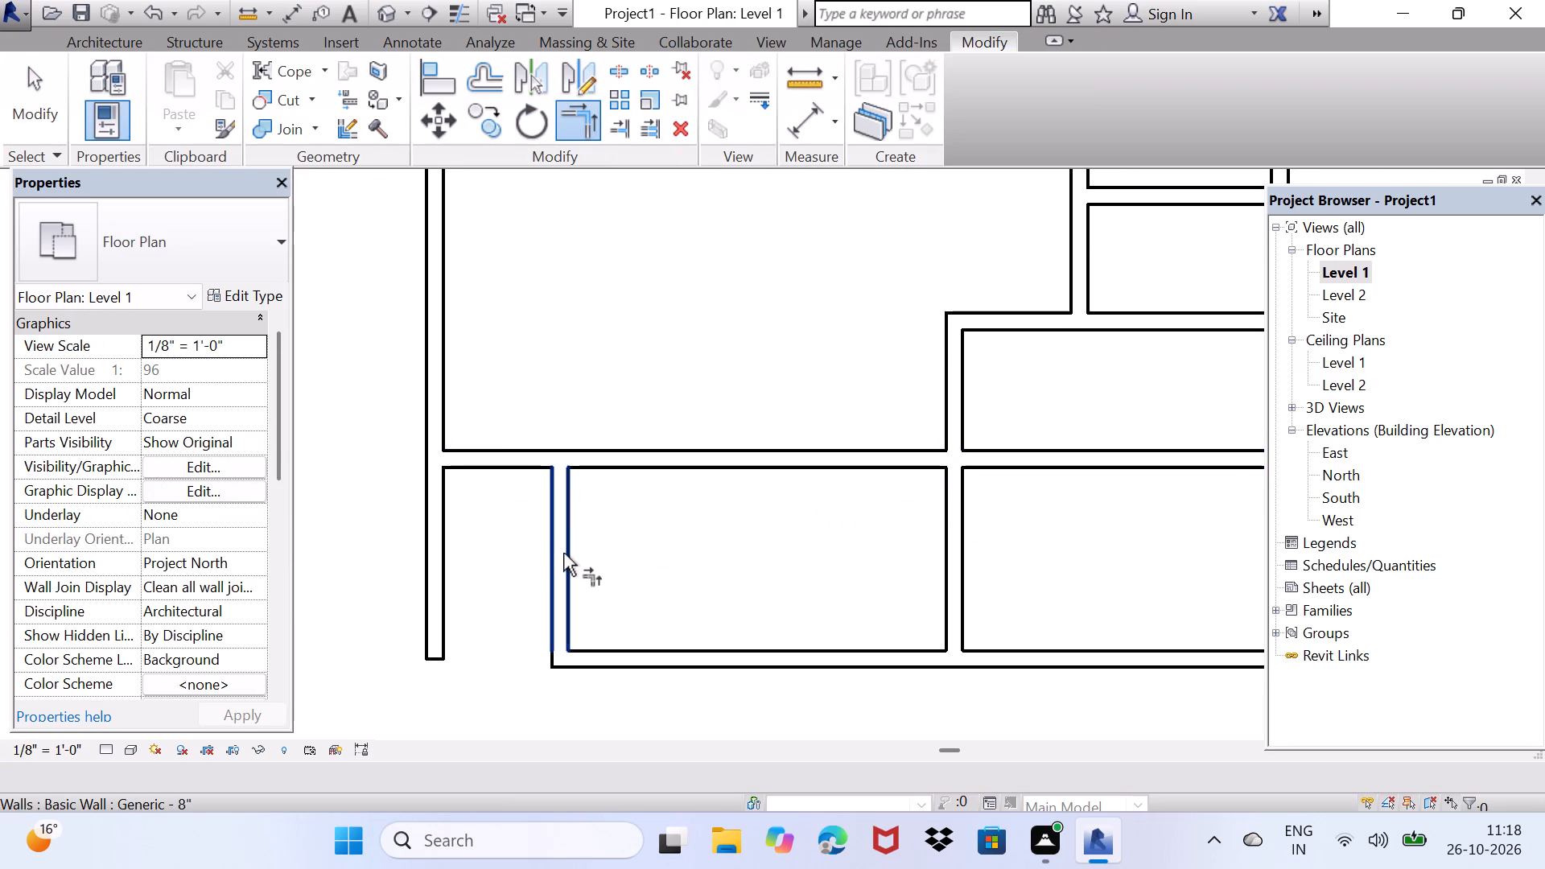
click(563, 553)
click(438, 654)
click(436, 645)
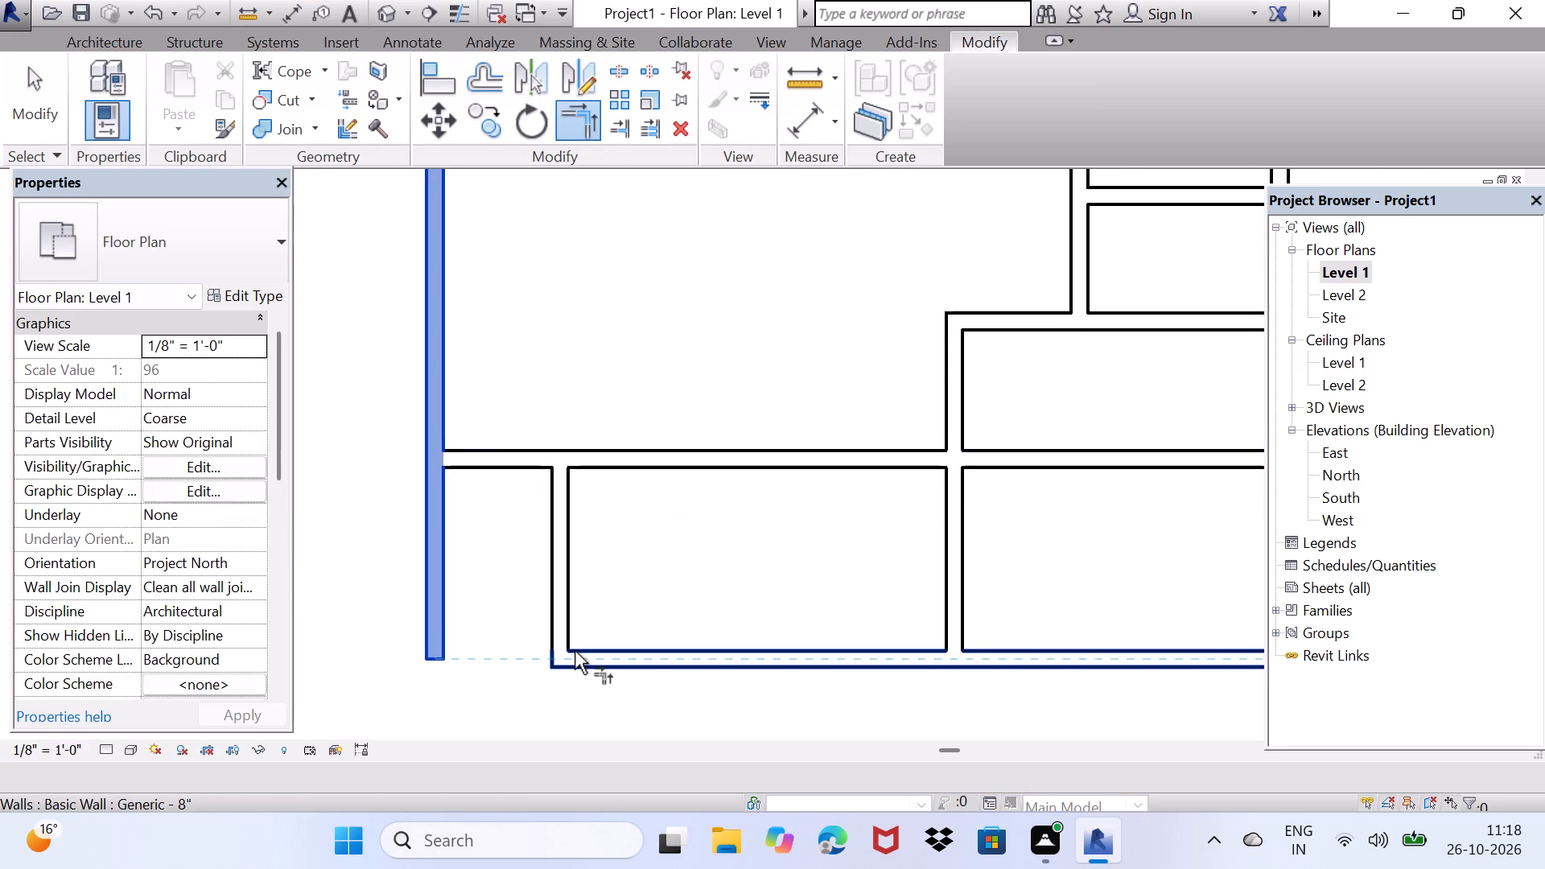
click(575, 651)
scroll(550, 592, up, 1)
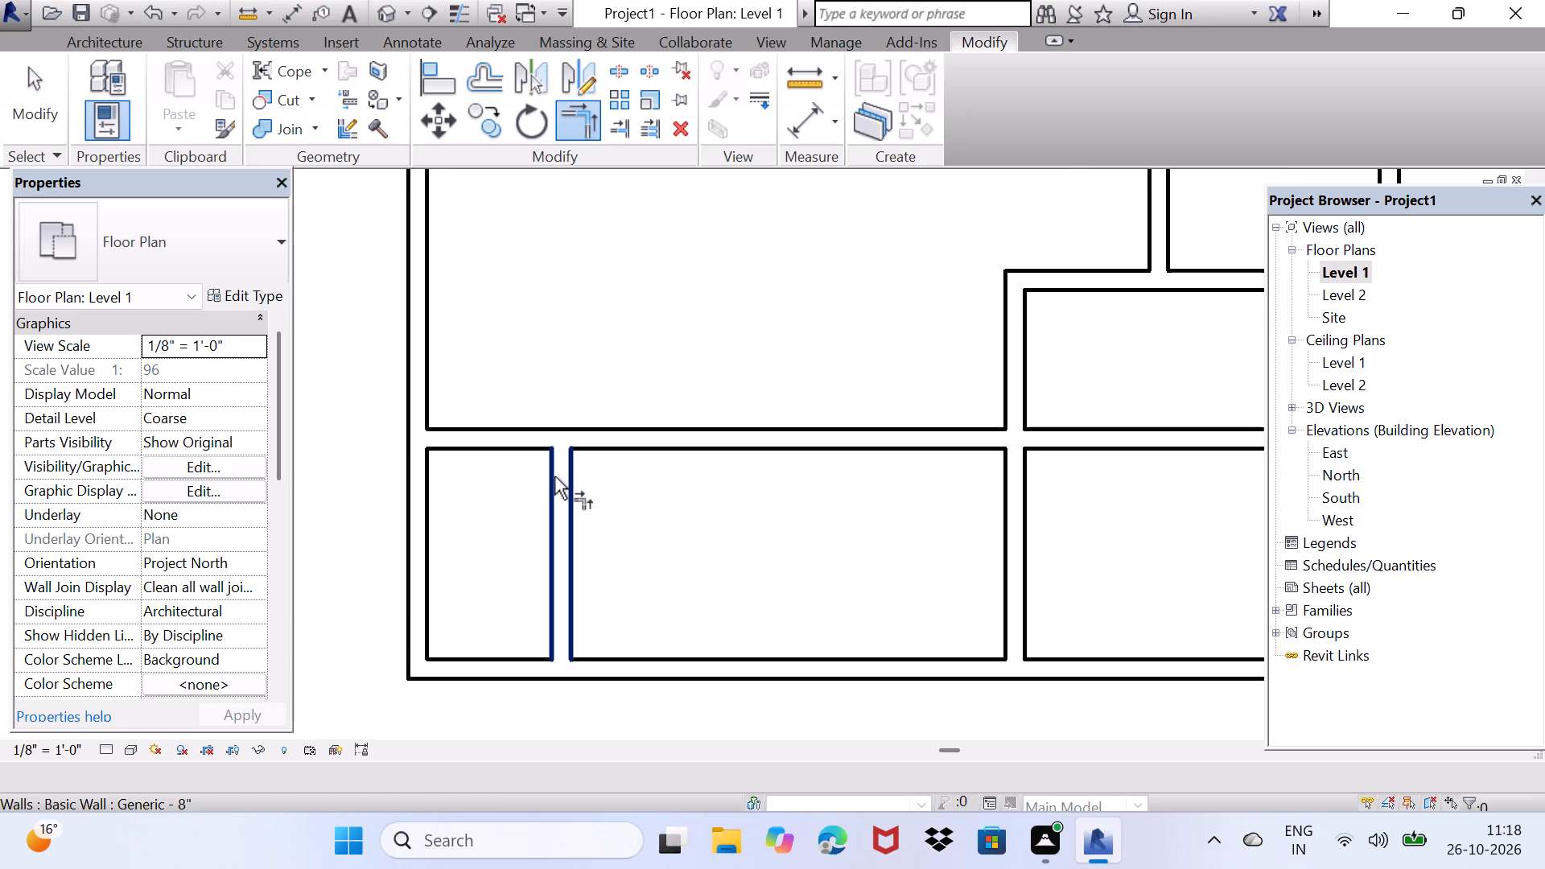
Trim the southwest room's east and north walls to a corner, cutting off the north wall's run farther east.
click(554, 476)
click(501, 430)
scroll(615, 456, down, 2)
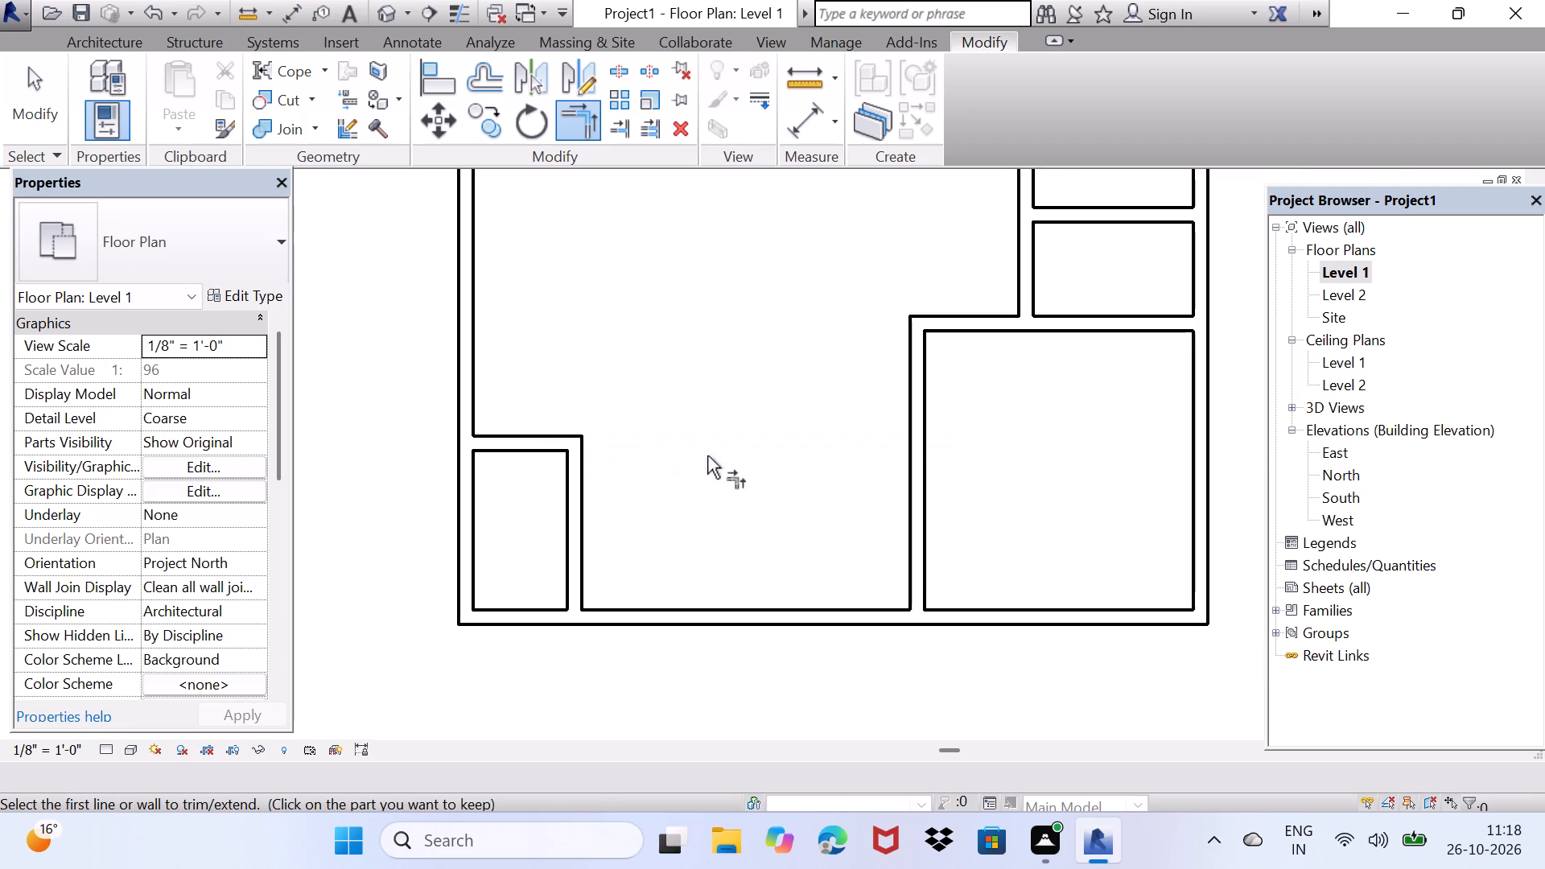
middle_drag(707, 455, 516, 496)
scroll(538, 495, down, 1)
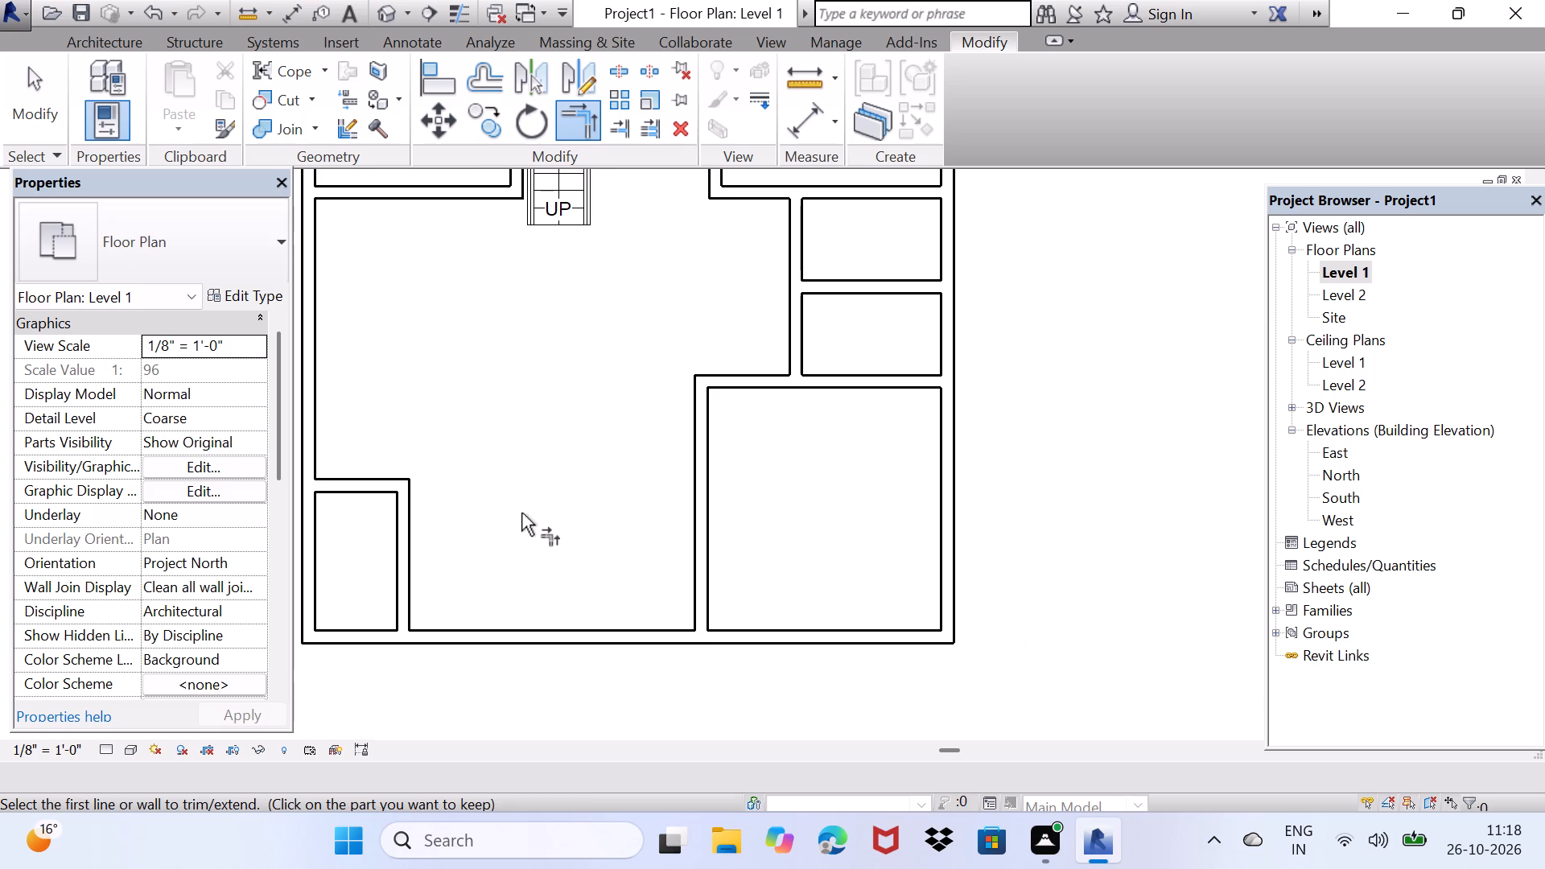
Extend the southwest room's north wall to the southeast room's west wall, and rejoin that west wall with the southeast room's north wall.
click(385, 478)
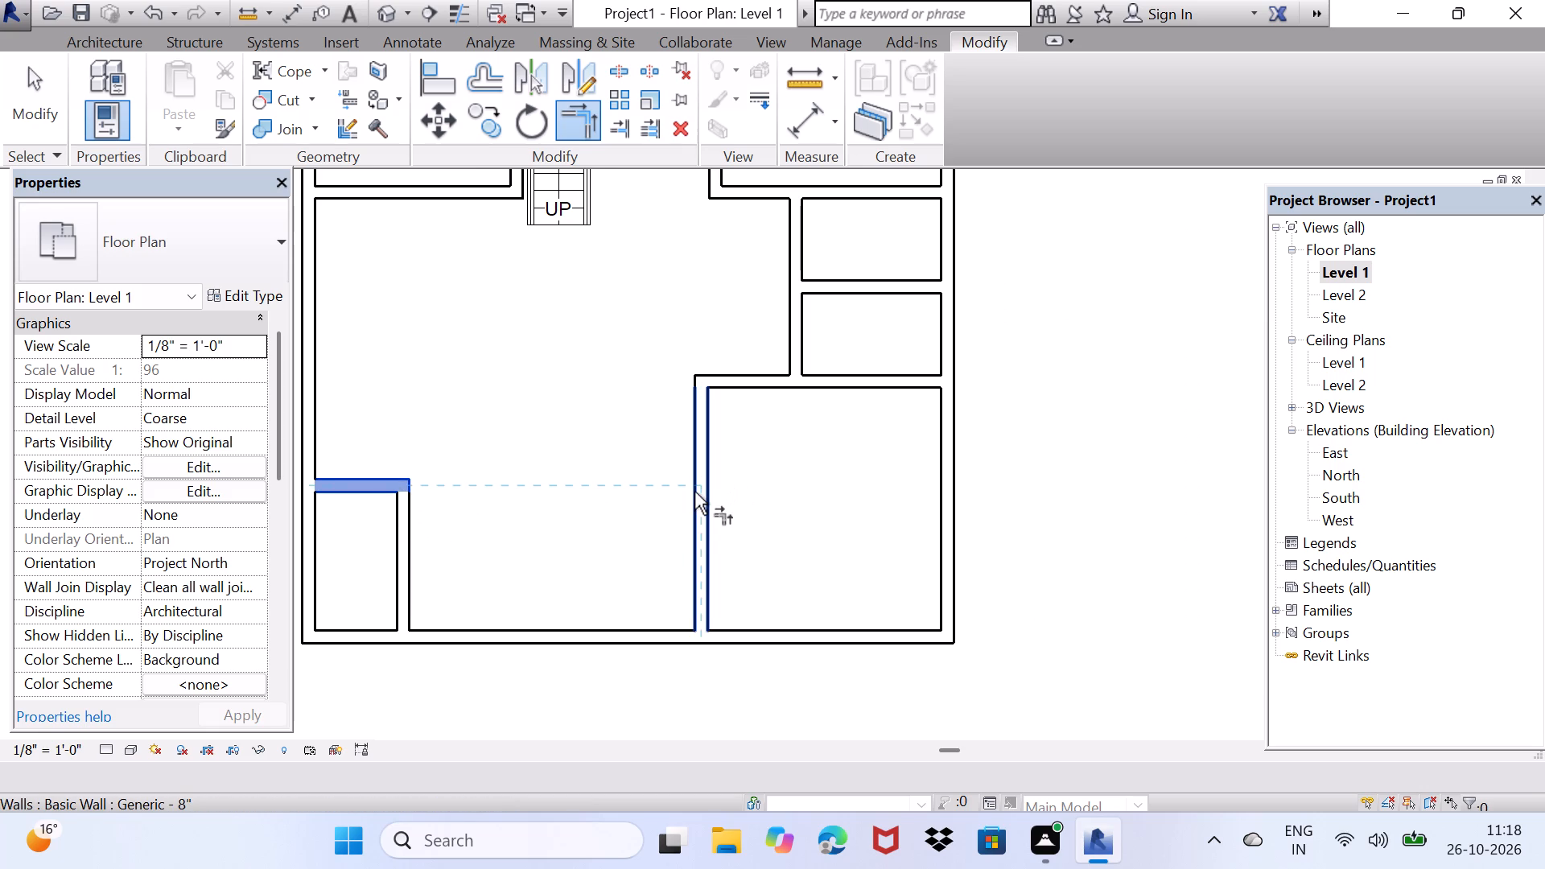
click(694, 492)
click(693, 484)
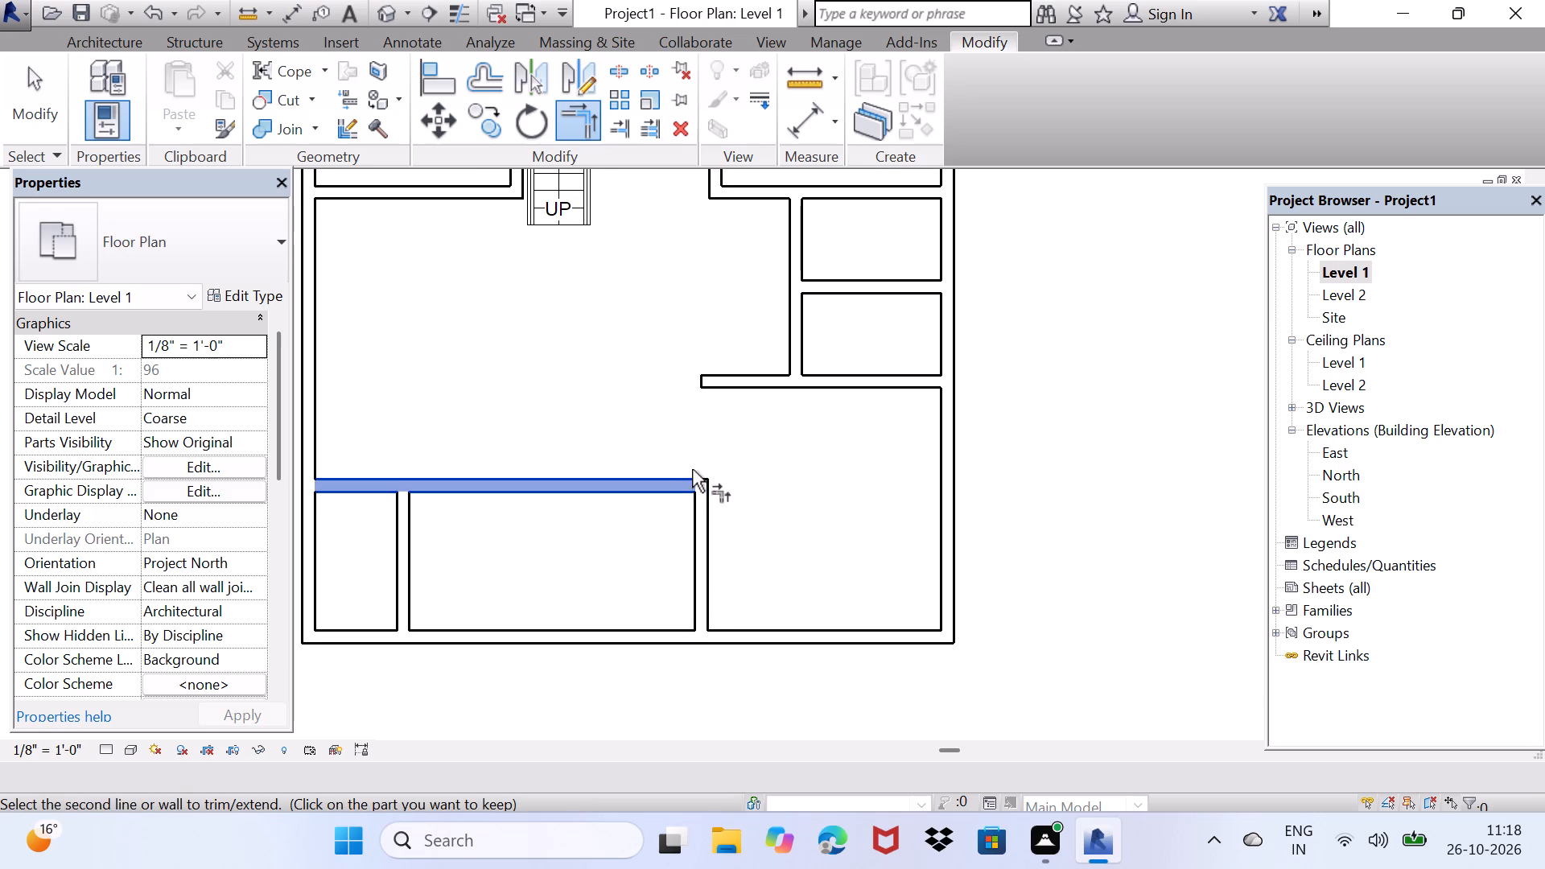
click(721, 378)
click(719, 381)
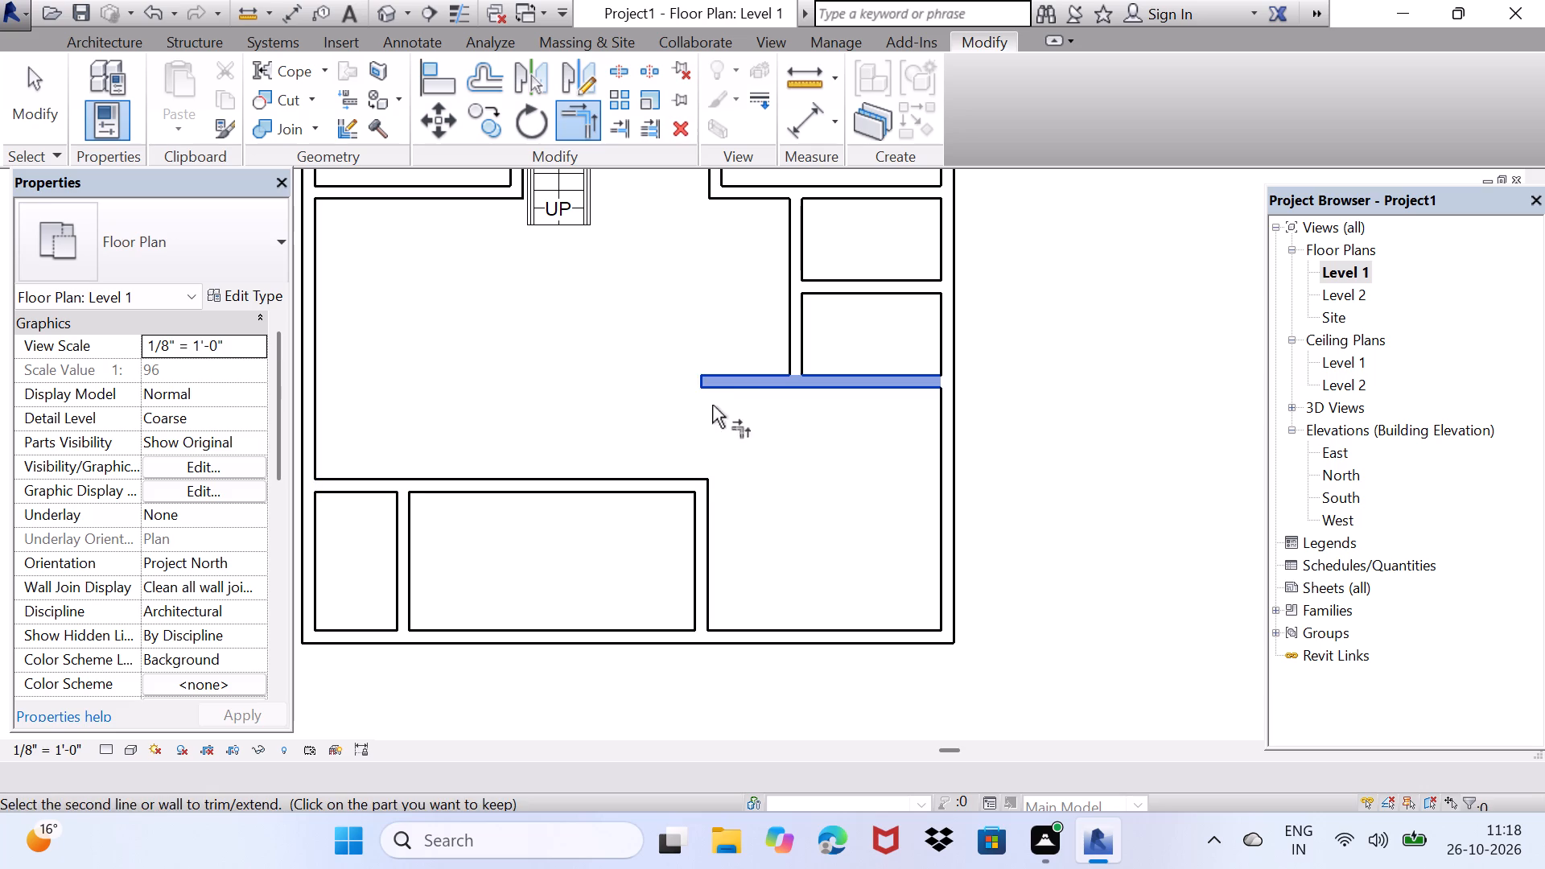
click(700, 492)
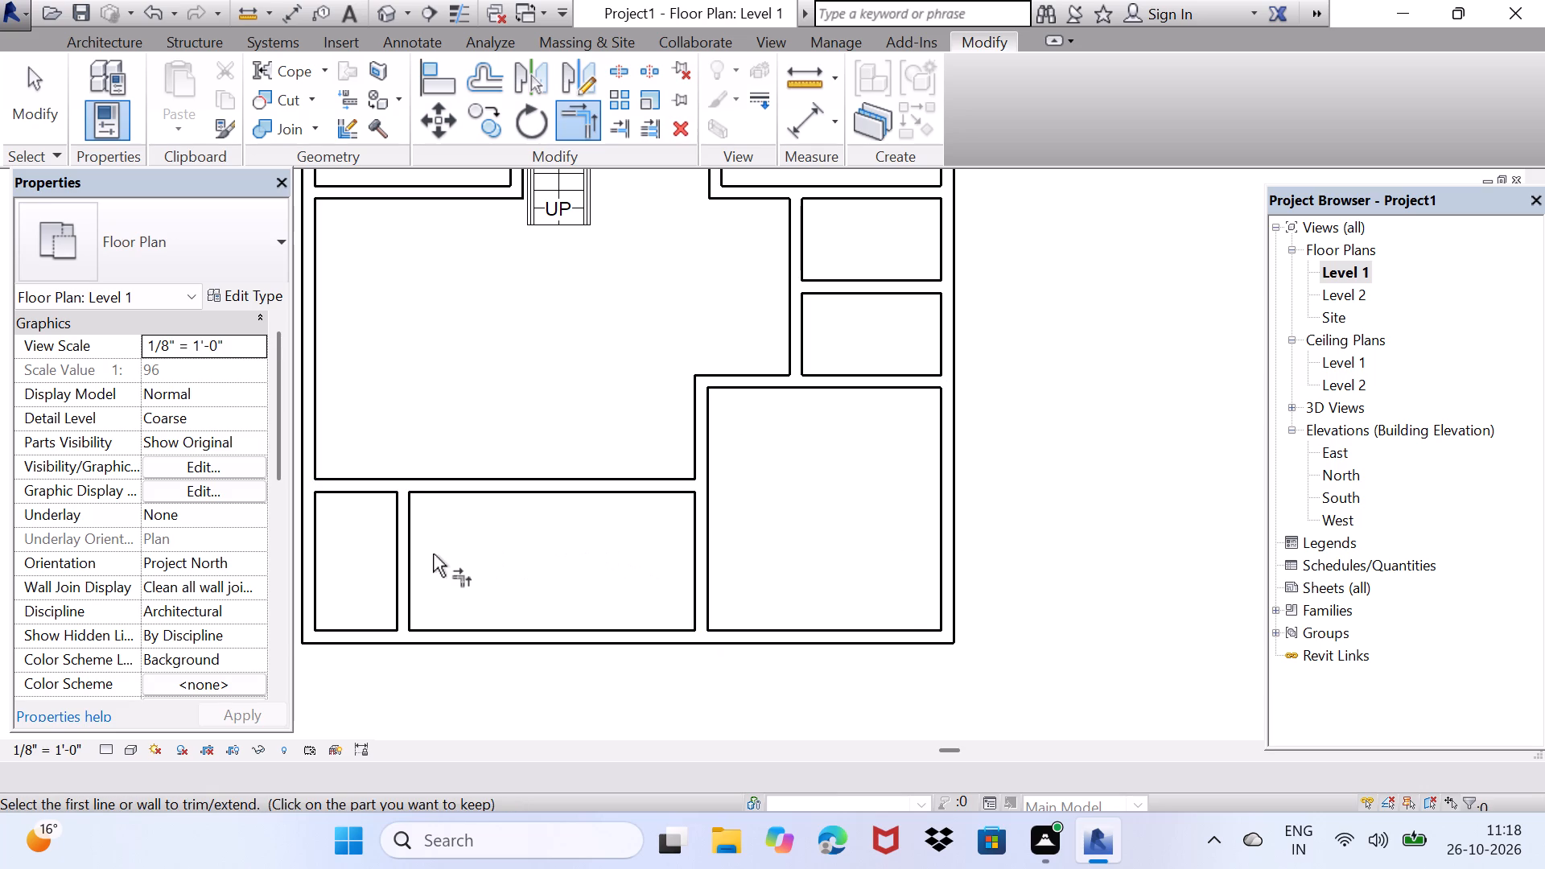
middle_drag(454, 564, 509, 607)
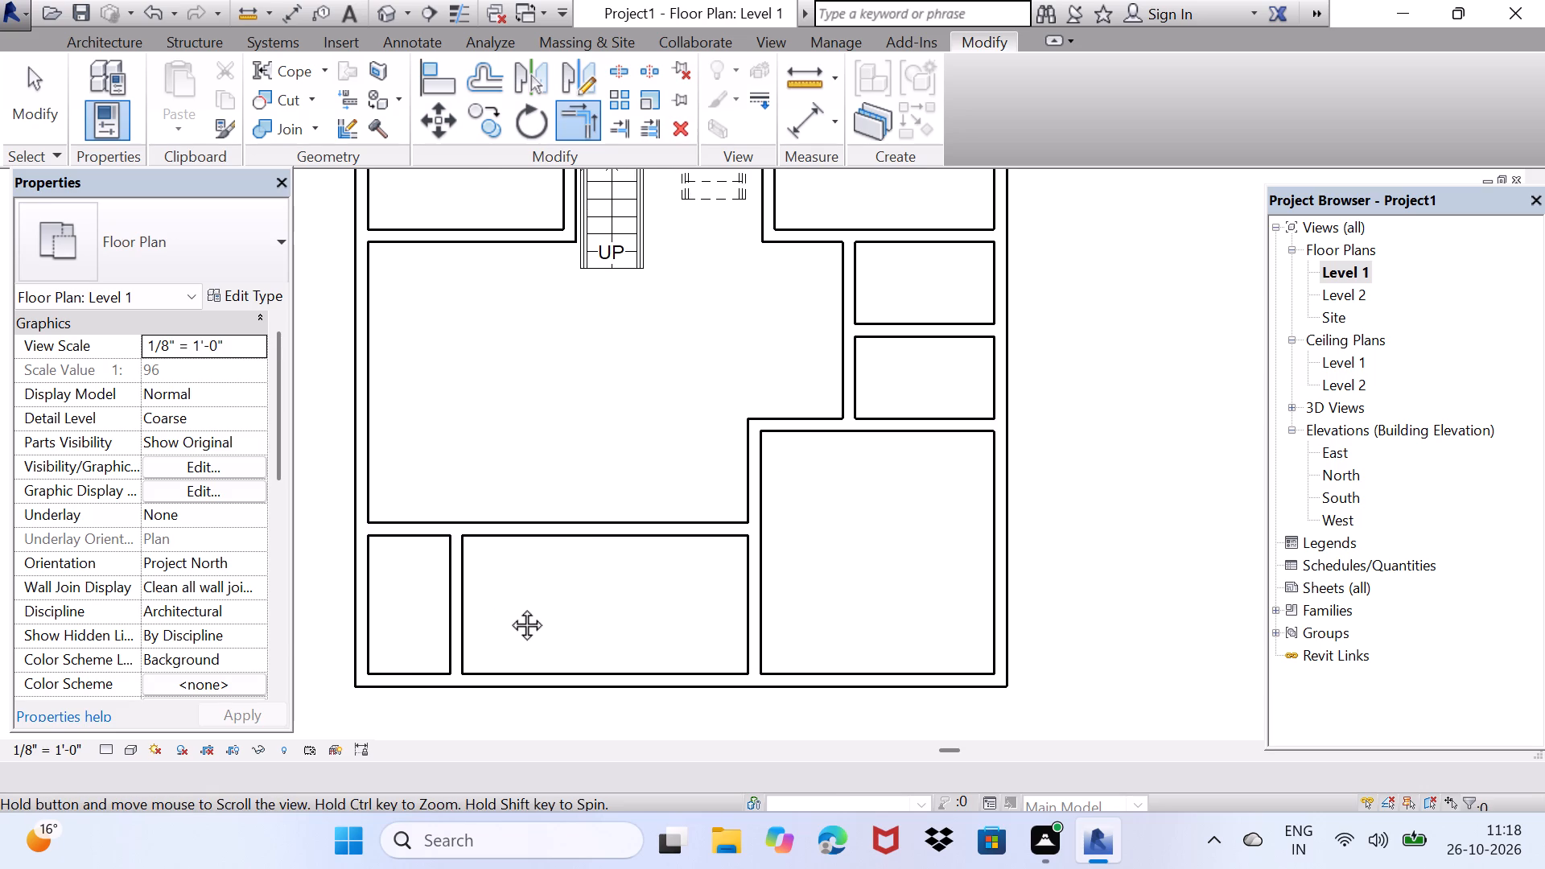
middle_drag(509, 607, 525, 599)
scroll(524, 599, down, 1)
middle_drag(528, 572, 507, 616)
scroll(507, 616, down, 2)
middle_drag(507, 616, 505, 630)
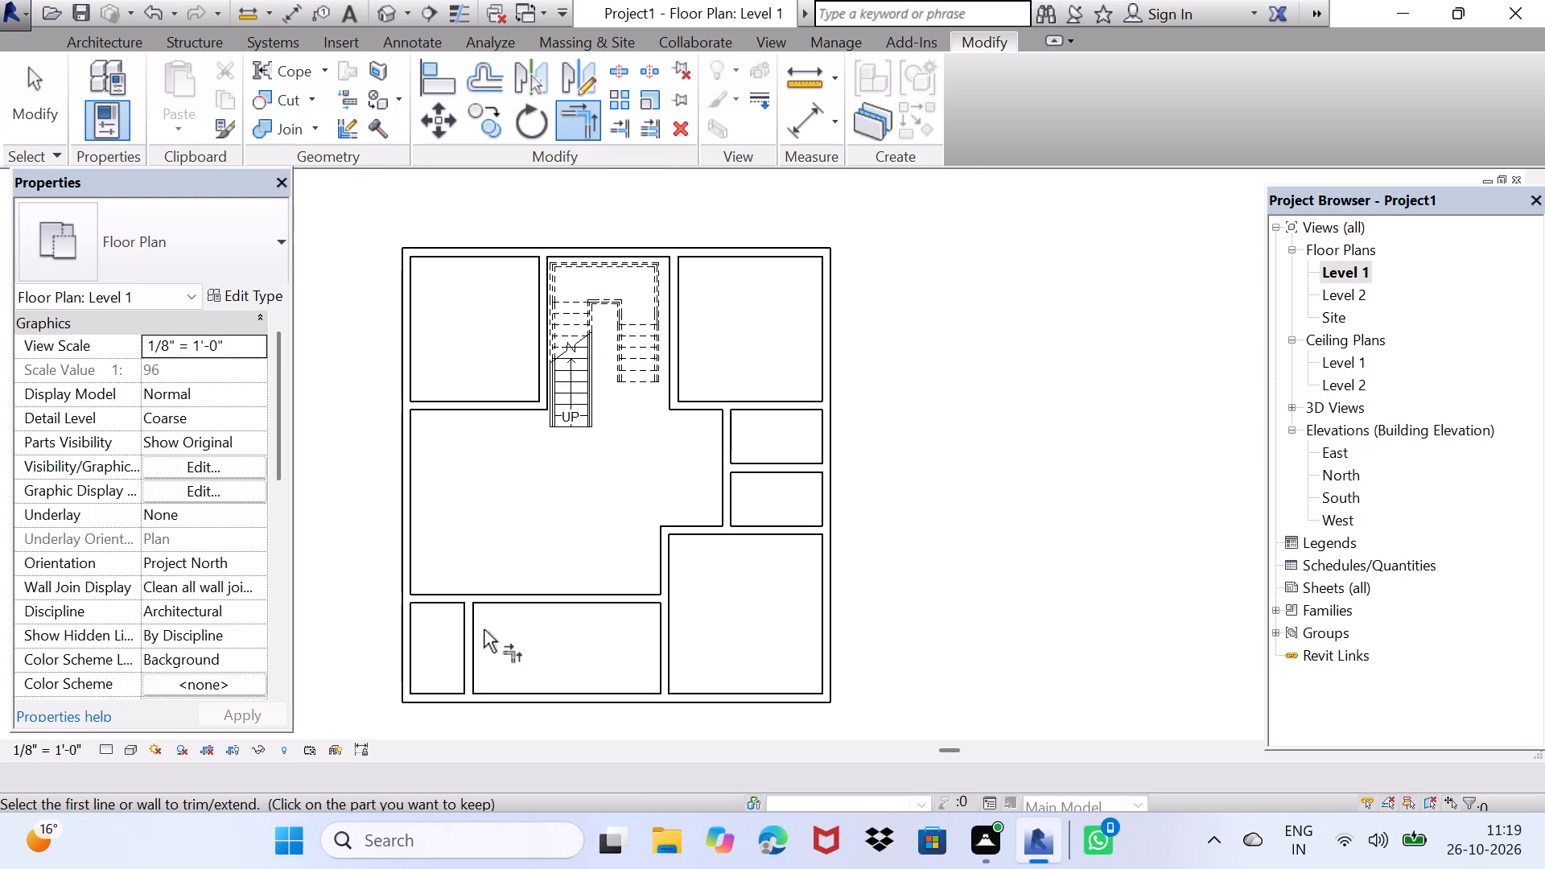
key(Escape)
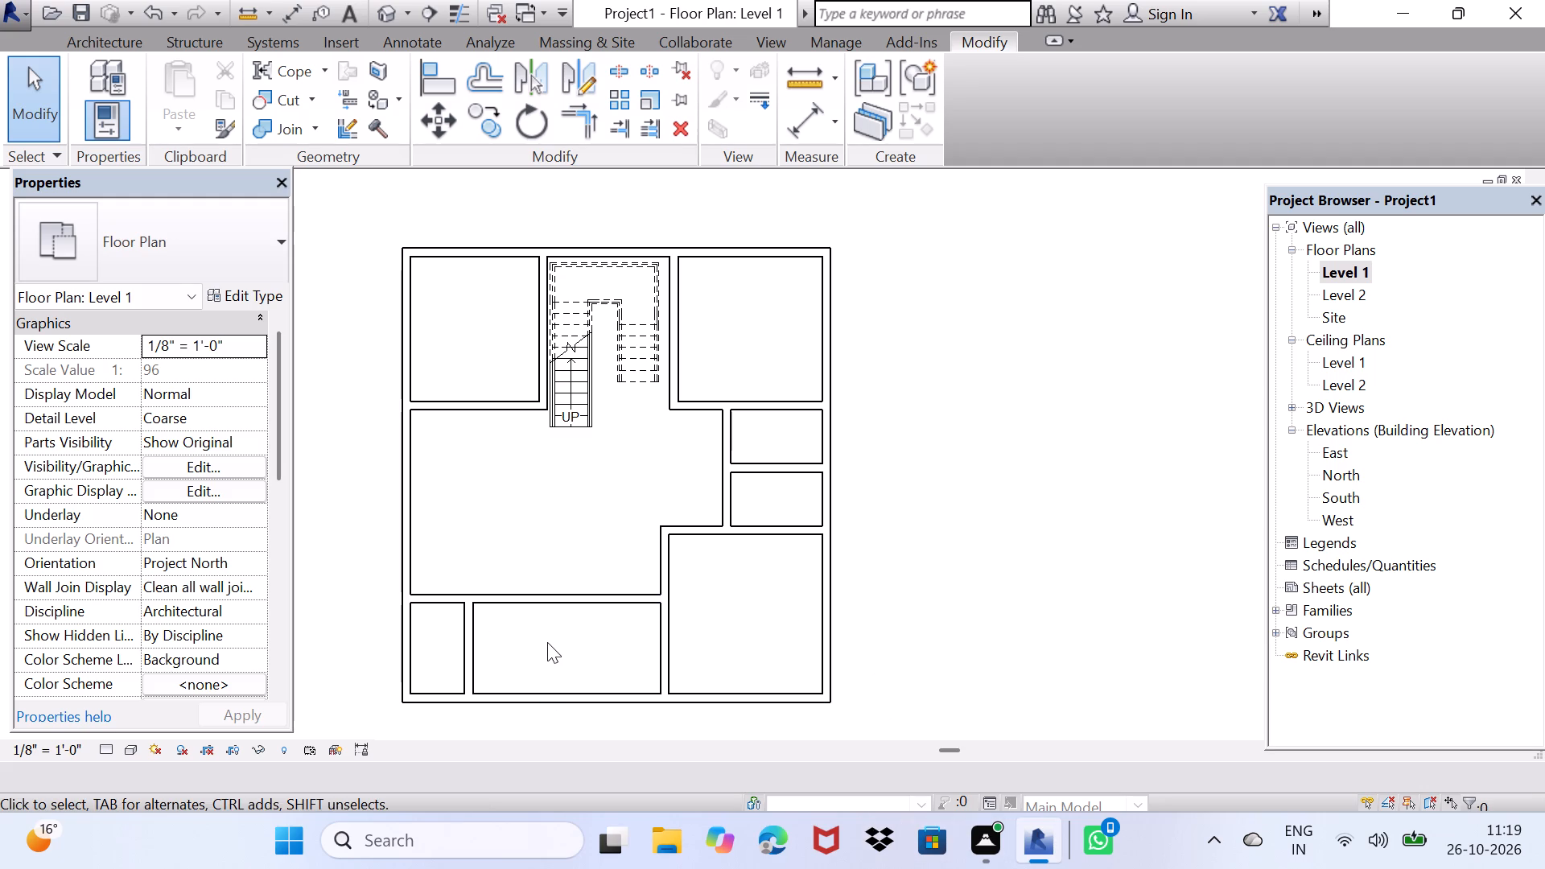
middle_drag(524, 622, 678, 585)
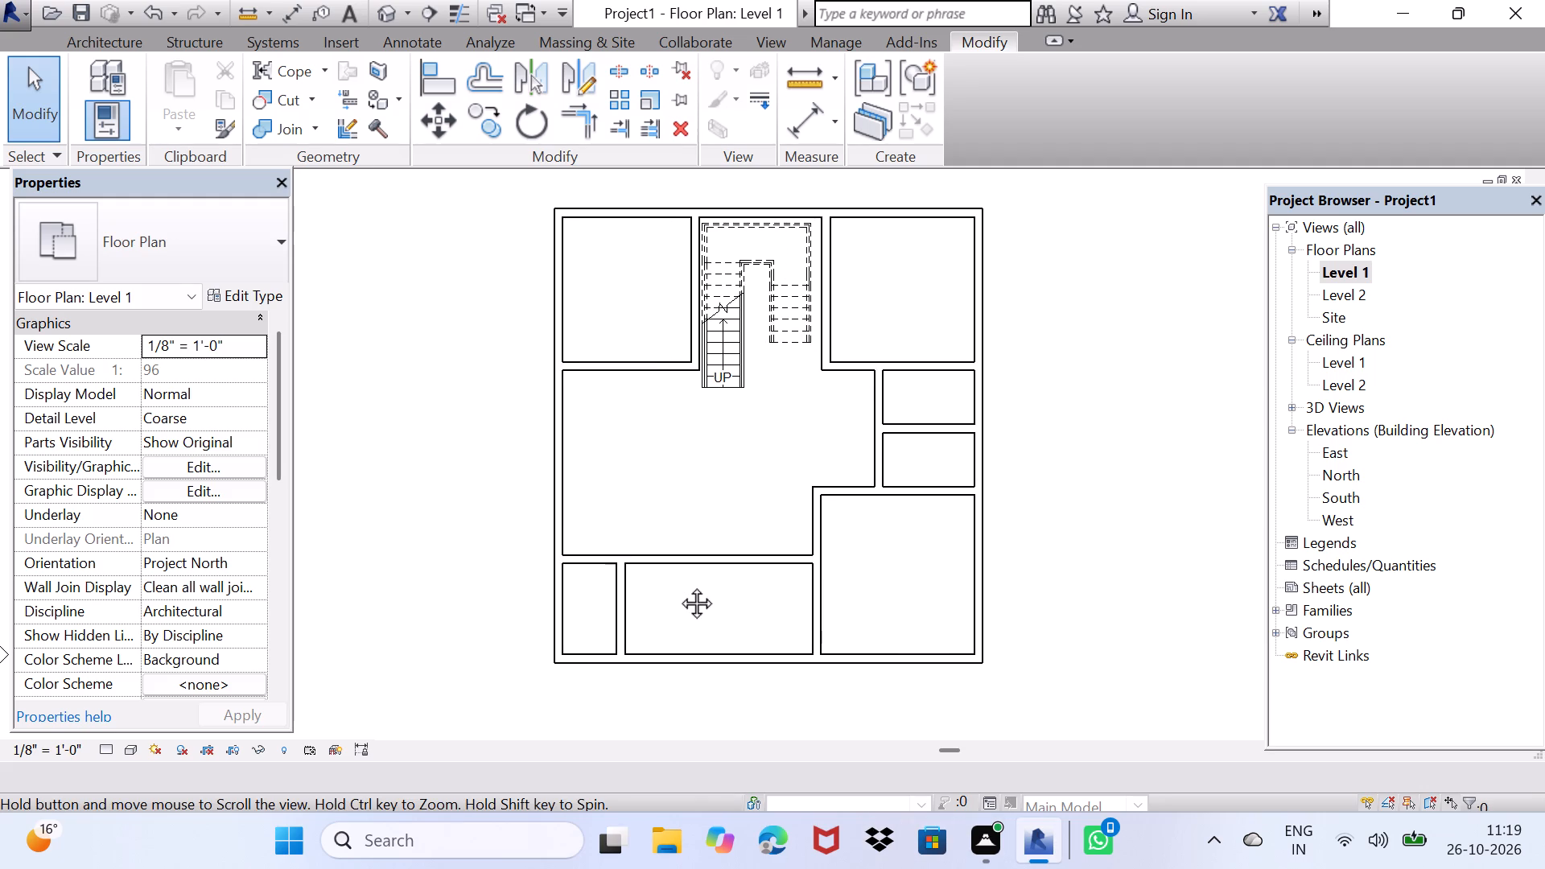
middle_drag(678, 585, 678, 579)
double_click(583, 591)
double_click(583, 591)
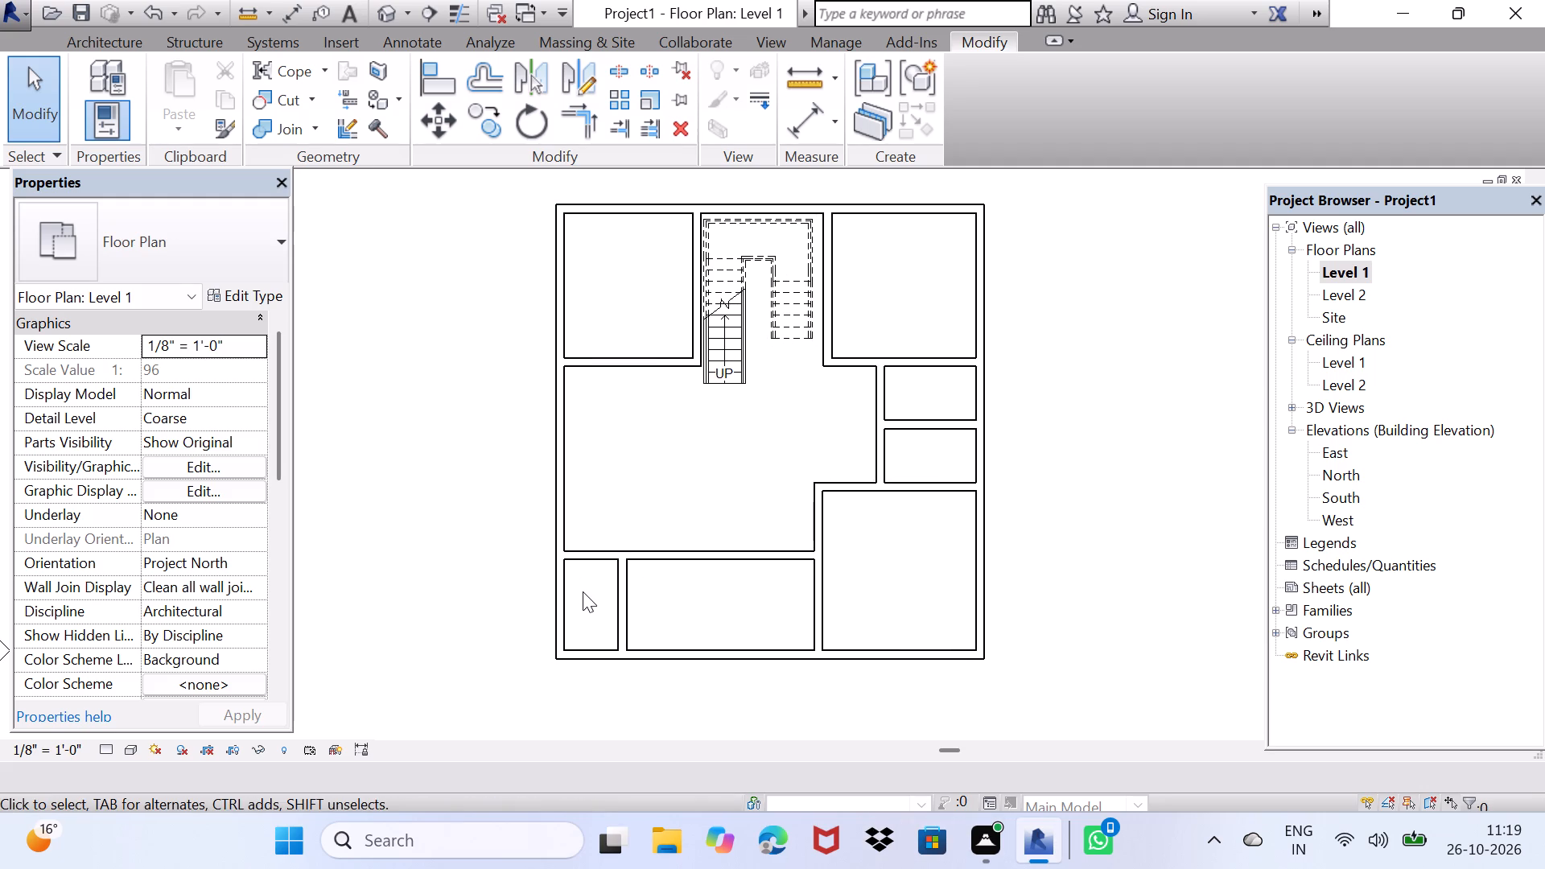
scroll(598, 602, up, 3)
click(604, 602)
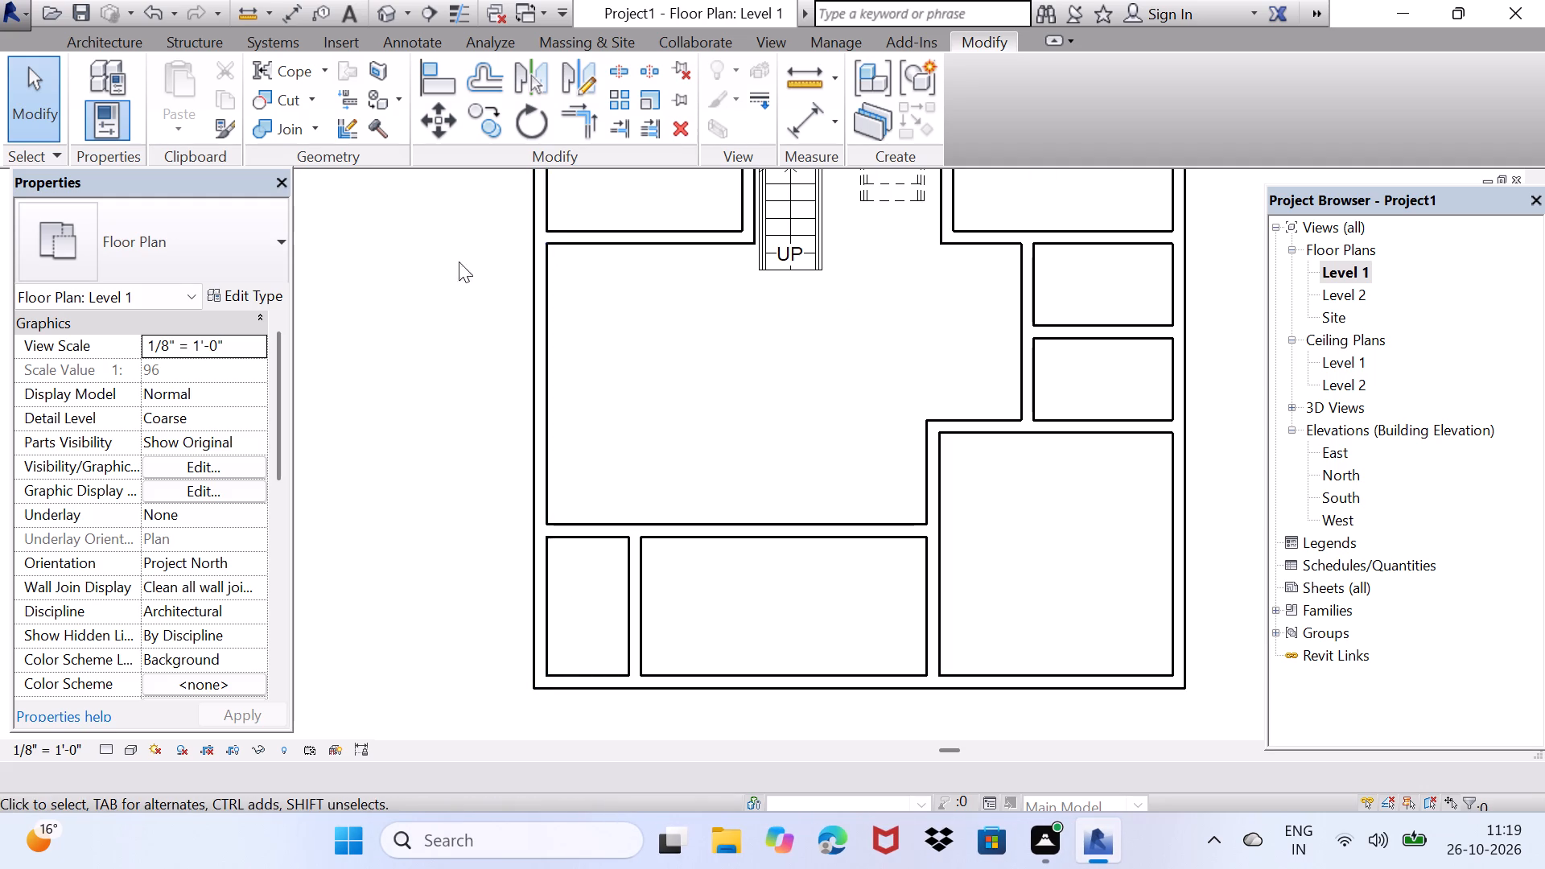
Load the Door-Interior-Double-Full Glass-Wood family from the Residential doors library in the 72" x 80" type.
click(101, 47)
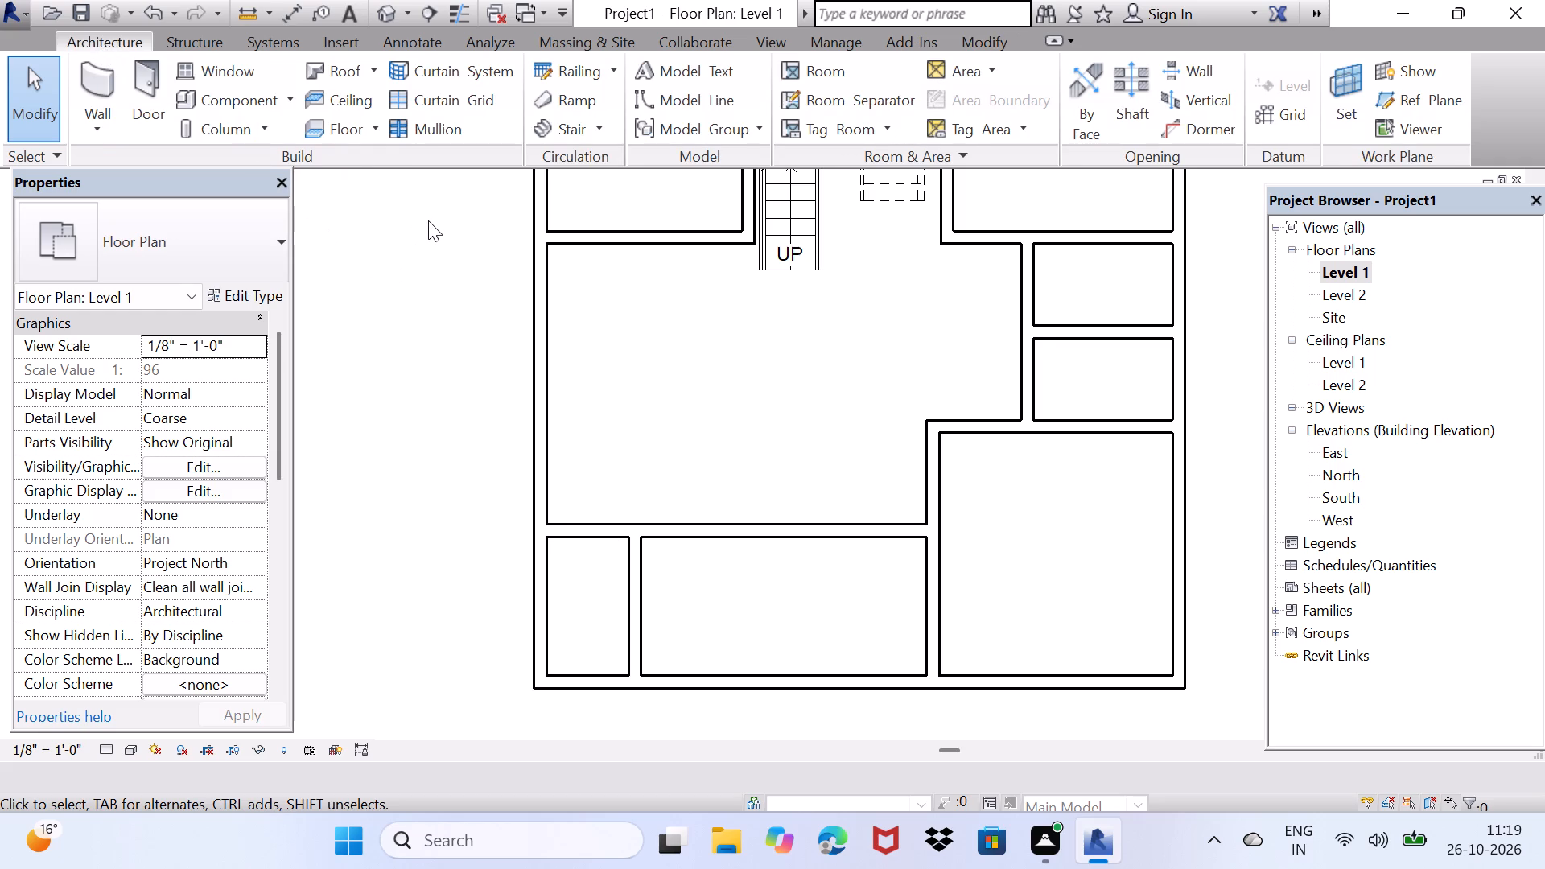
scroll(563, 257, down, 1)
middle_drag(542, 327, 360, 385)
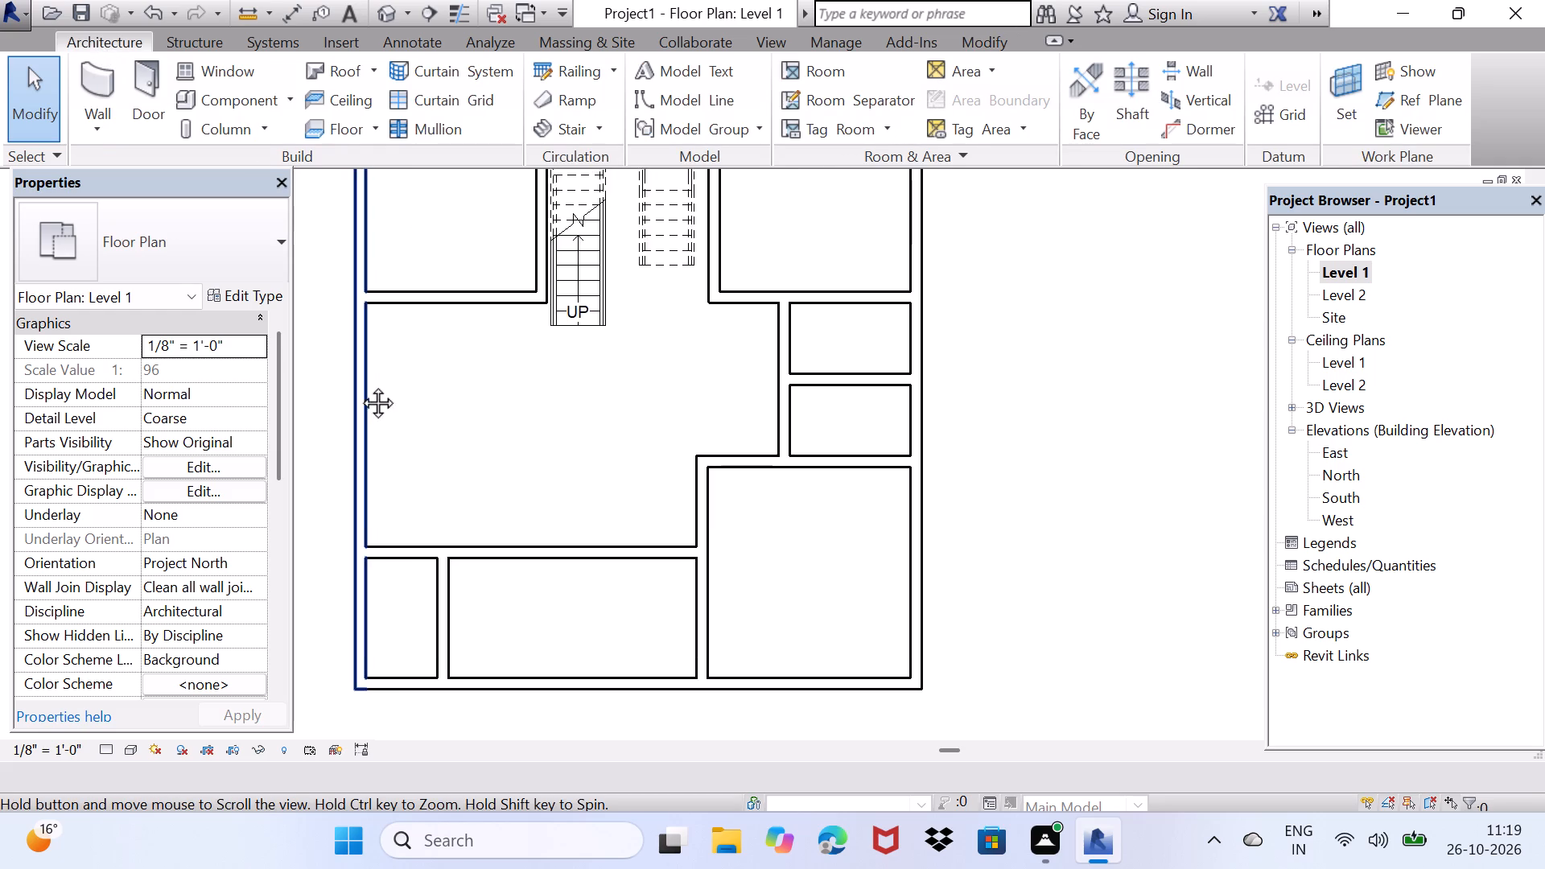
middle_drag(360, 385, 418, 448)
scroll(410, 428, down, 1)
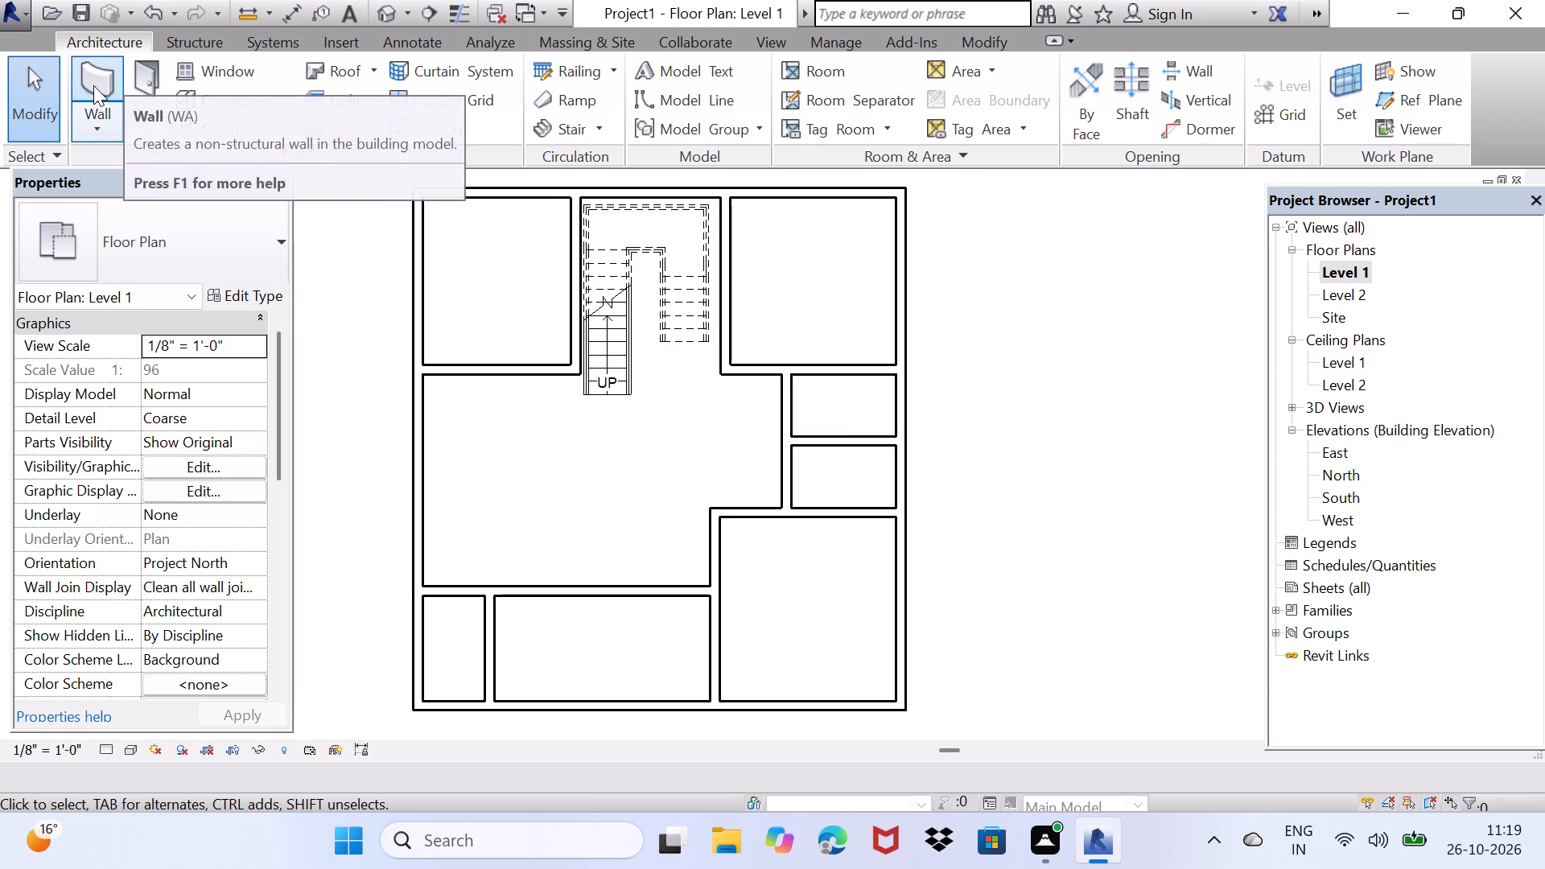
double_click(164, 70)
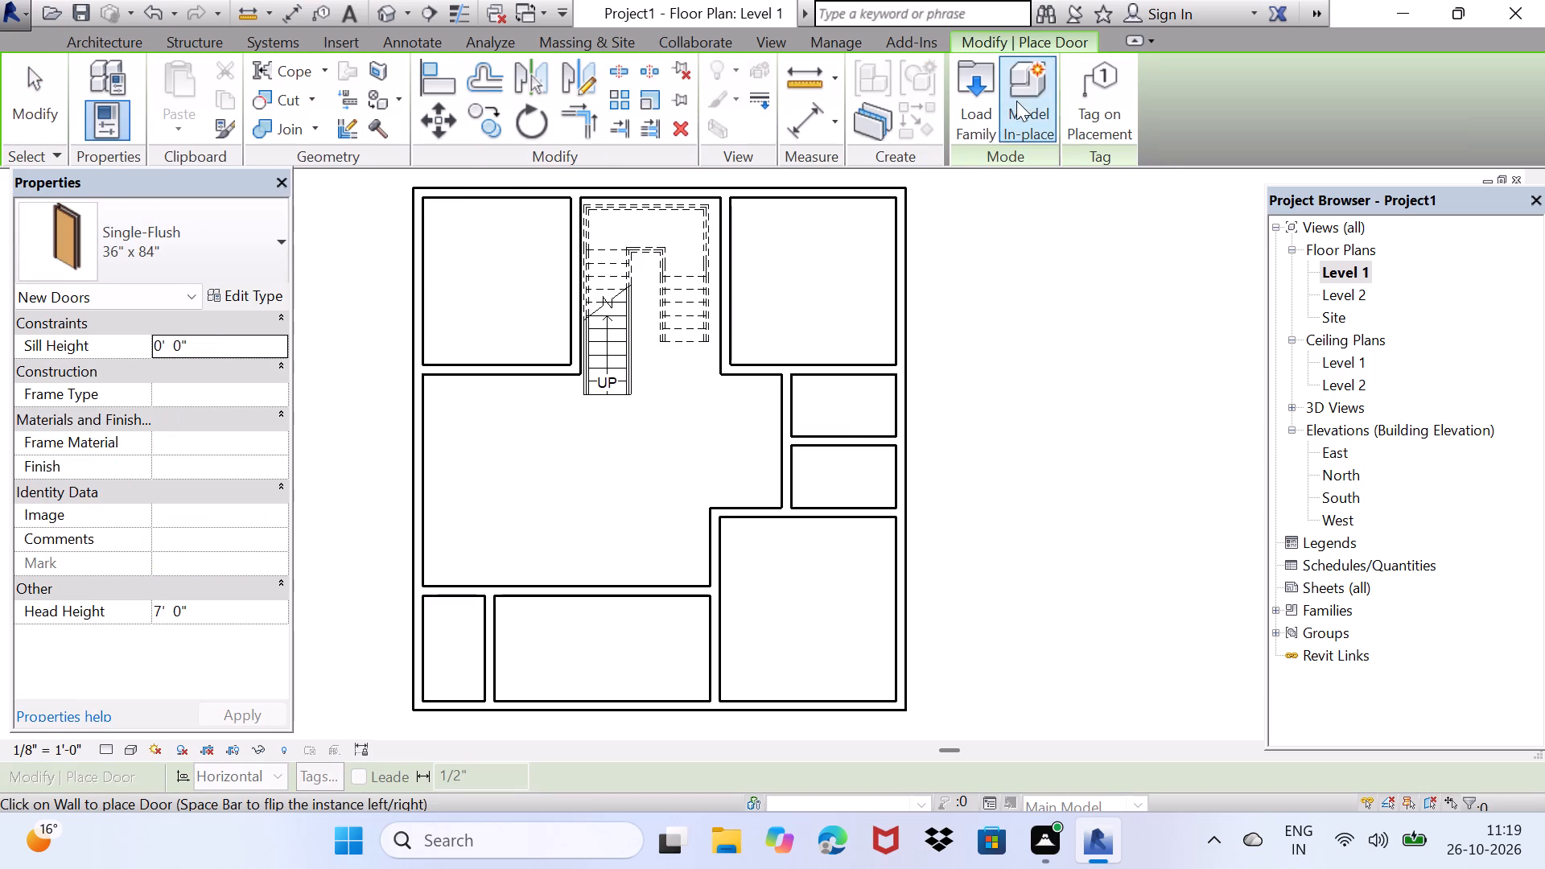
double_click(962, 95)
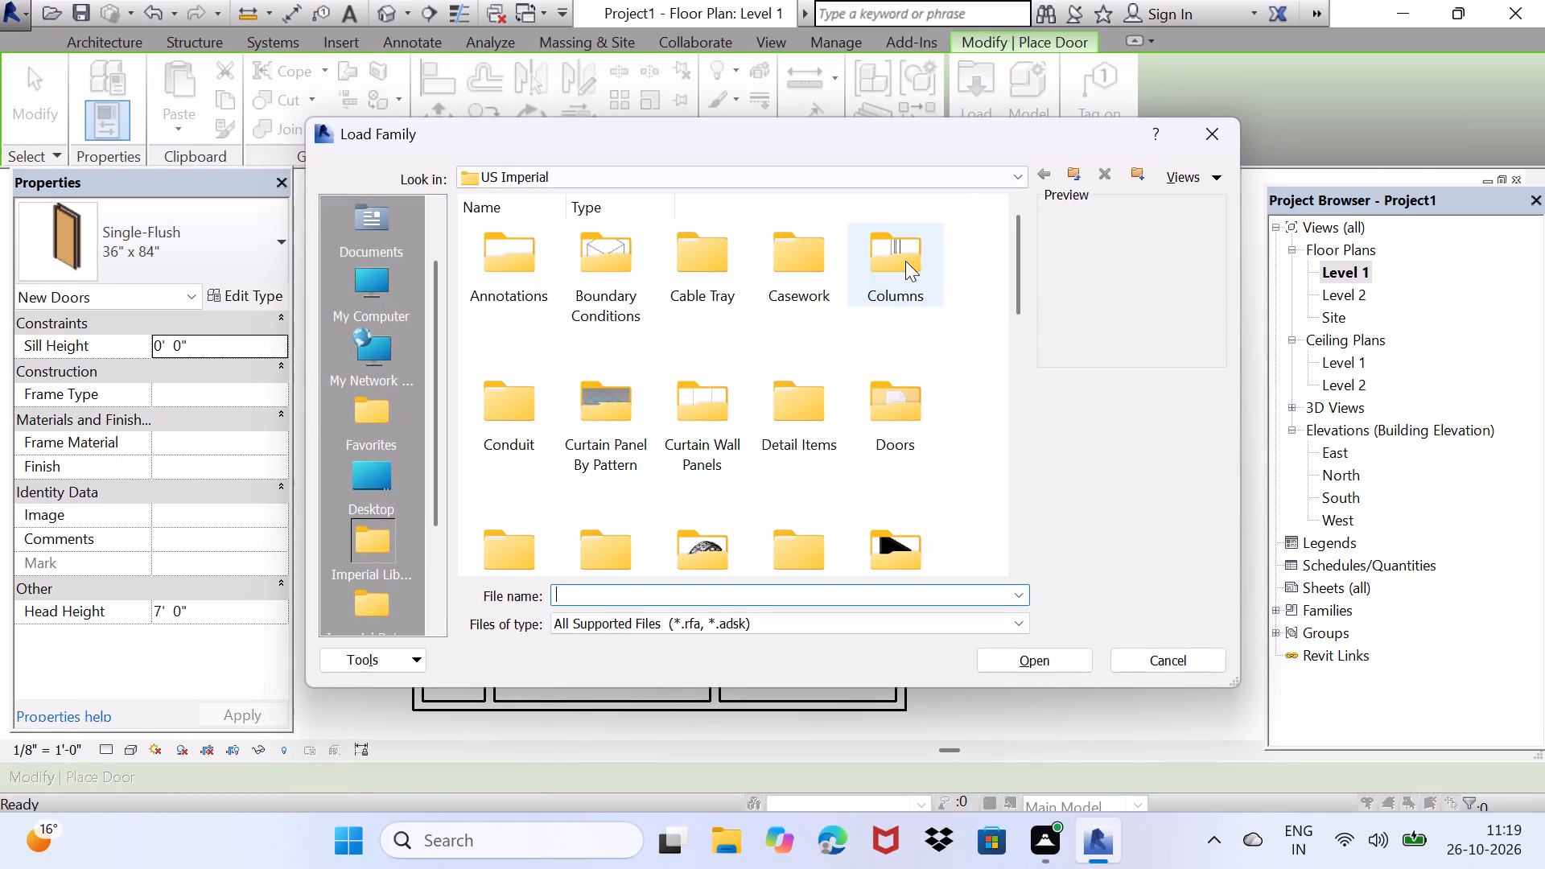
scroll(805, 433, down, 3)
scroll(805, 434, up, 2)
scroll(805, 434, down, 1)
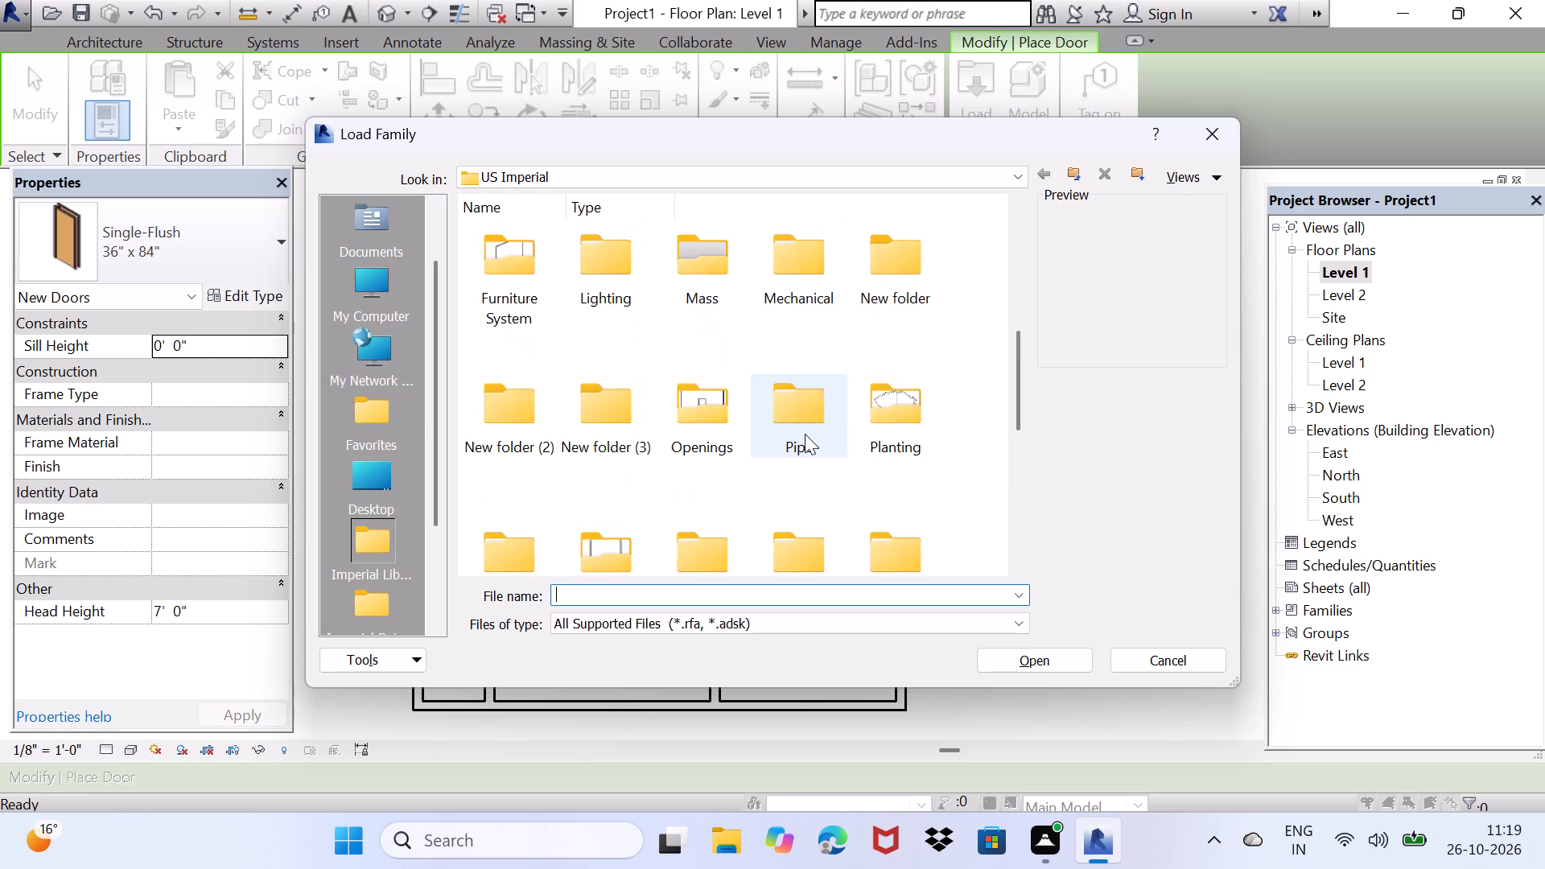
scroll(805, 434, down, 1)
scroll(805, 434, up, 3)
scroll(805, 434, down, 2)
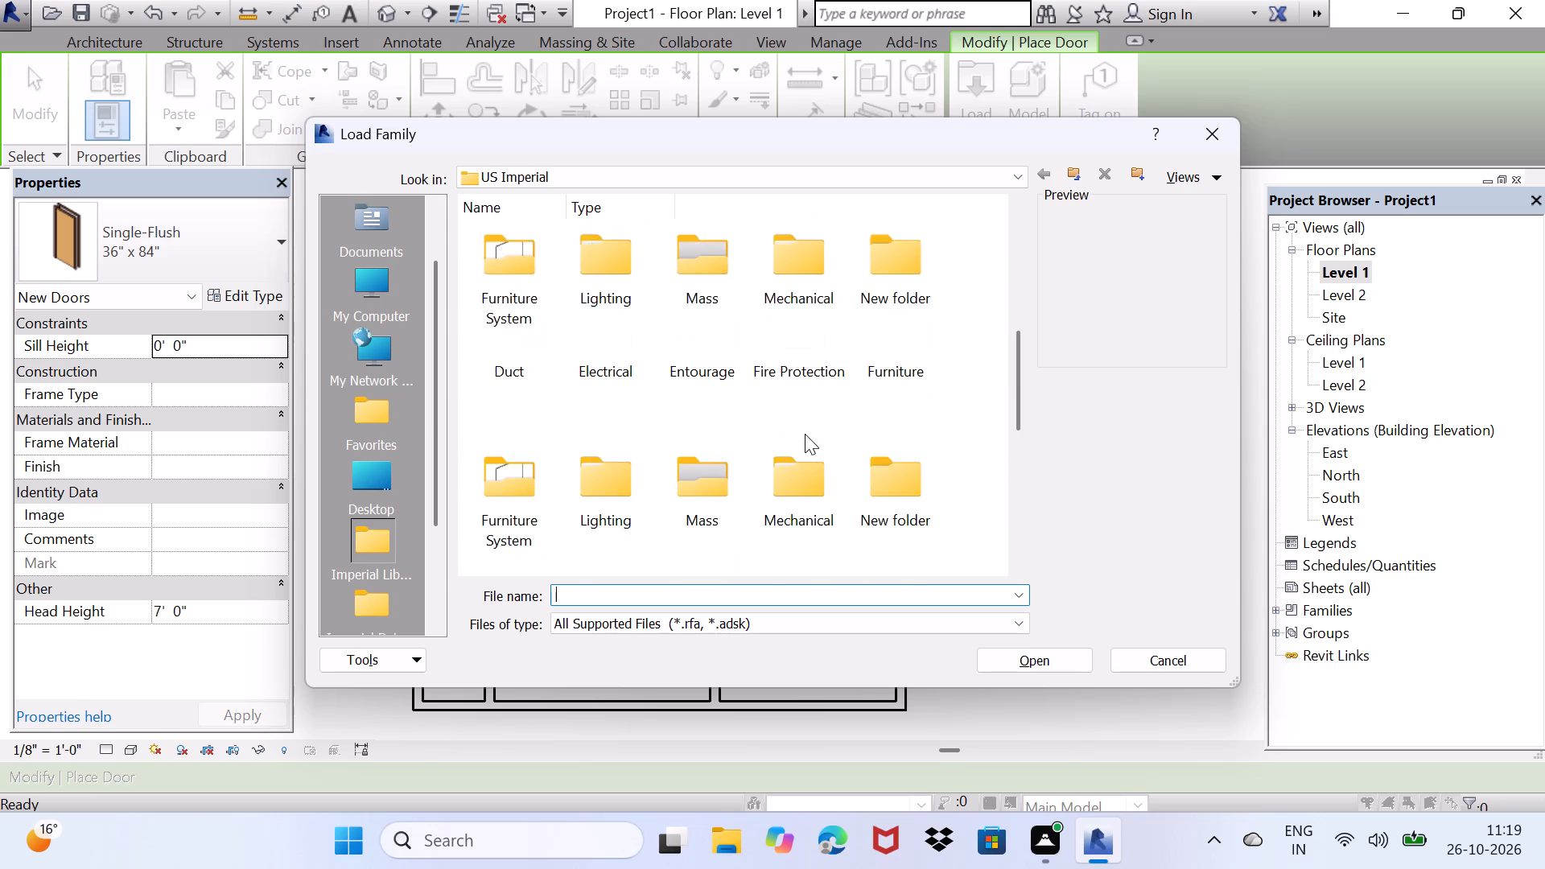
scroll(805, 434, down, 2)
scroll(805, 434, up, 4)
scroll(805, 434, down, 4)
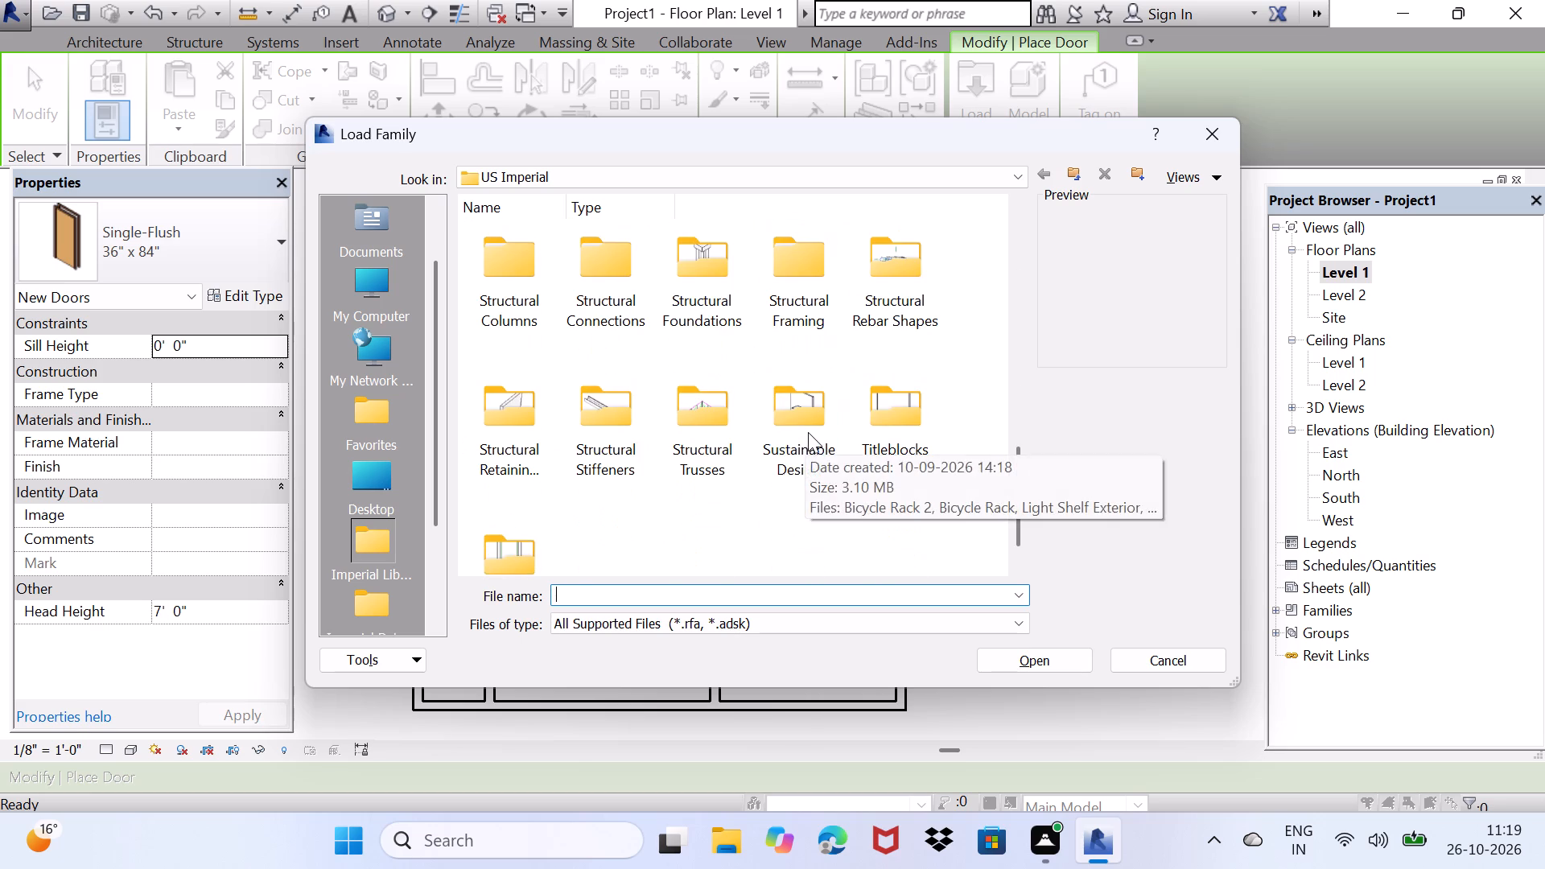
scroll(808, 432, down, 2)
scroll(808, 432, up, 4)
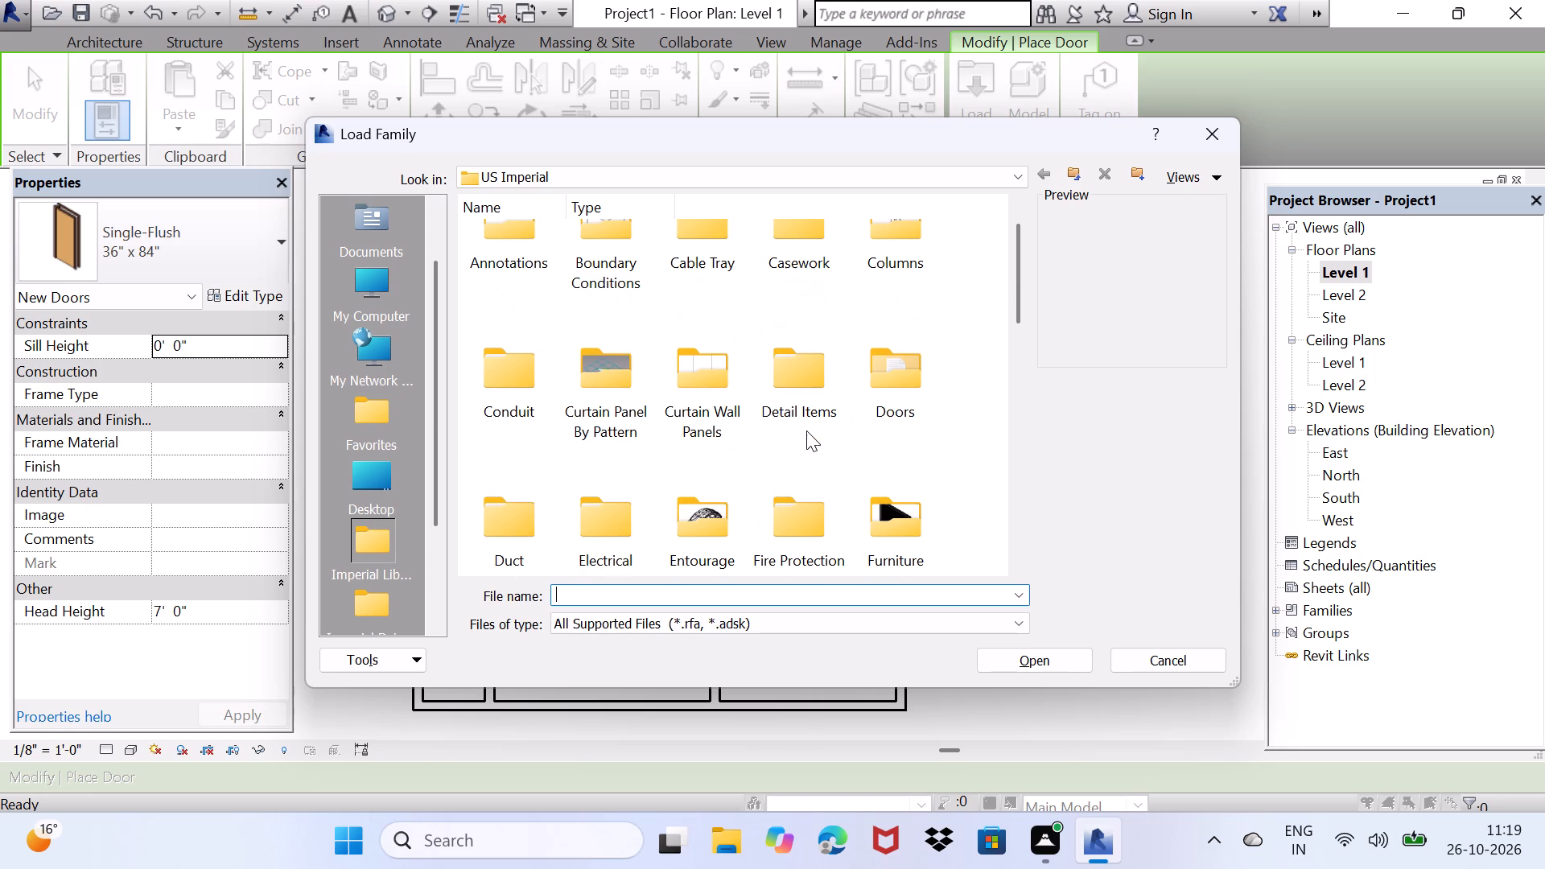
double_click(904, 356)
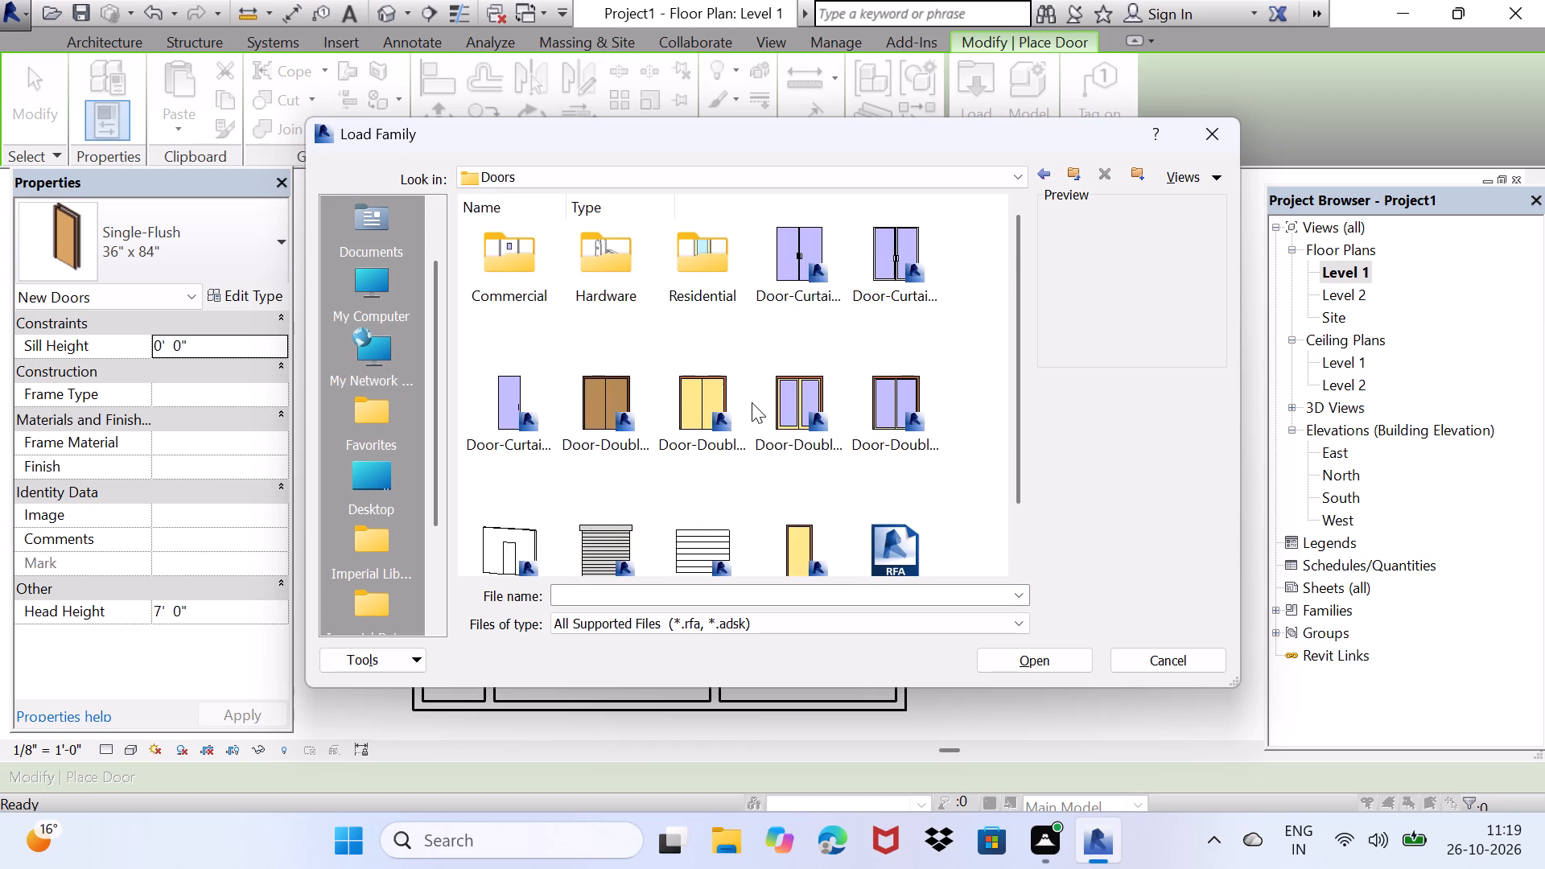
scroll(752, 402, down, 1)
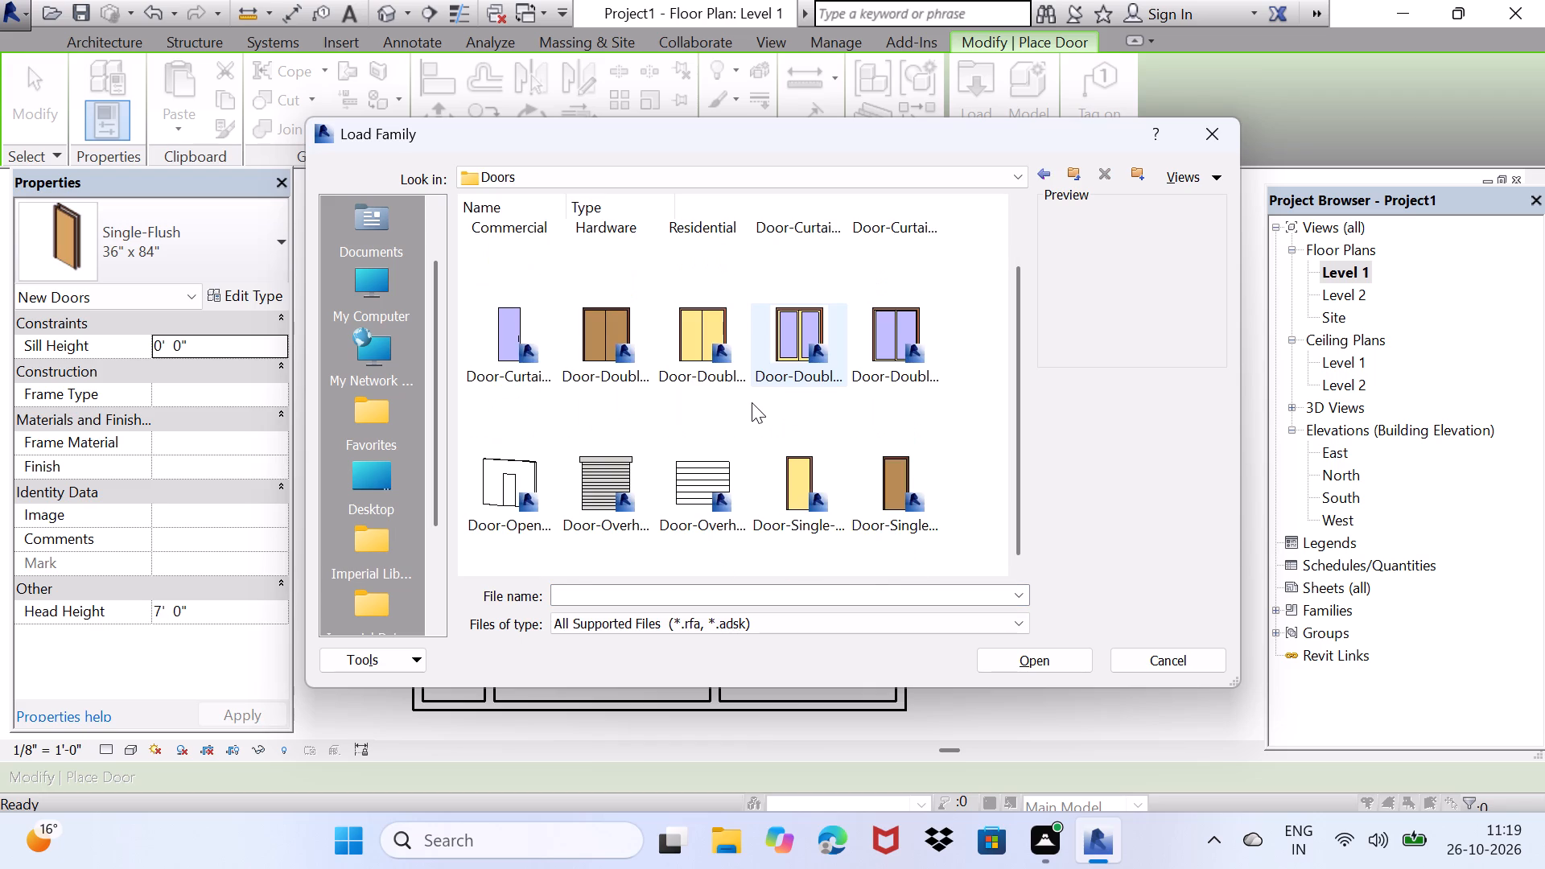
scroll(752, 402, down, 2)
scroll(748, 521, up, 2)
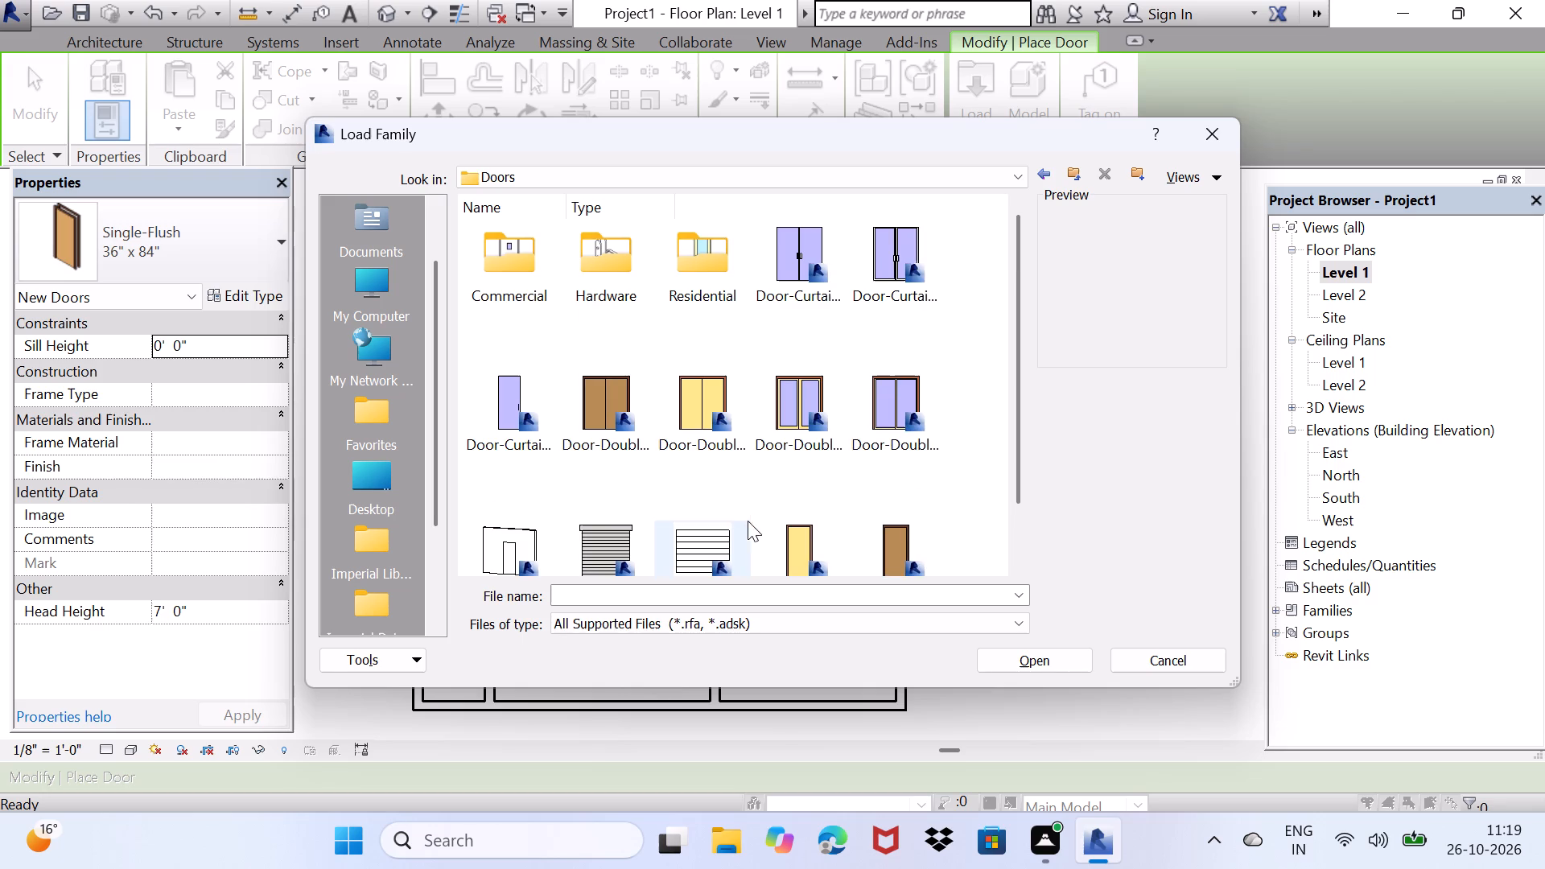
double_click(706, 261)
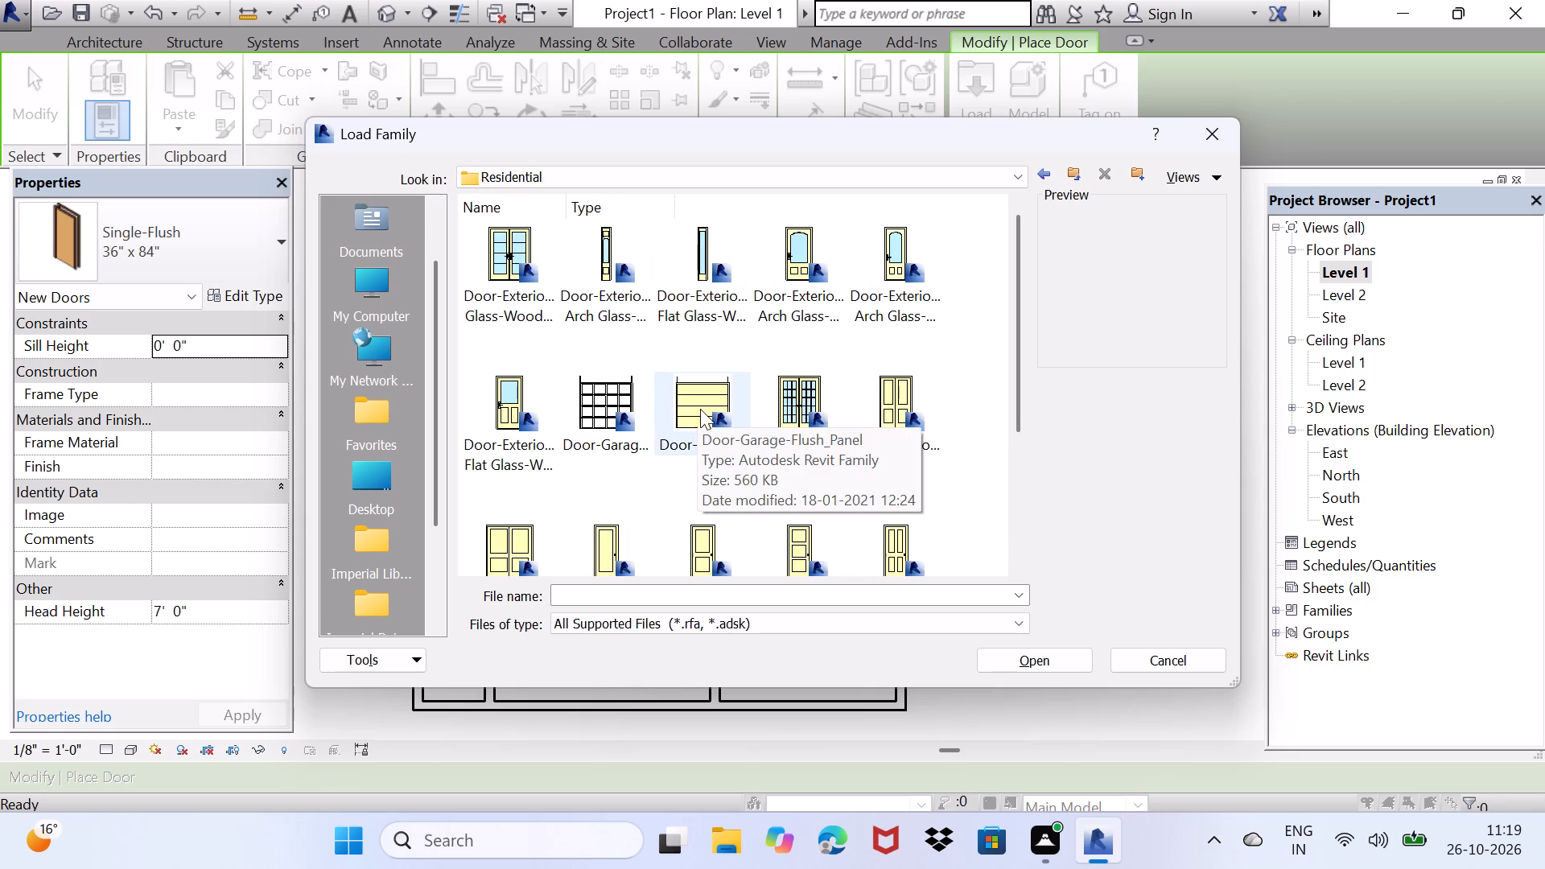
click(791, 393)
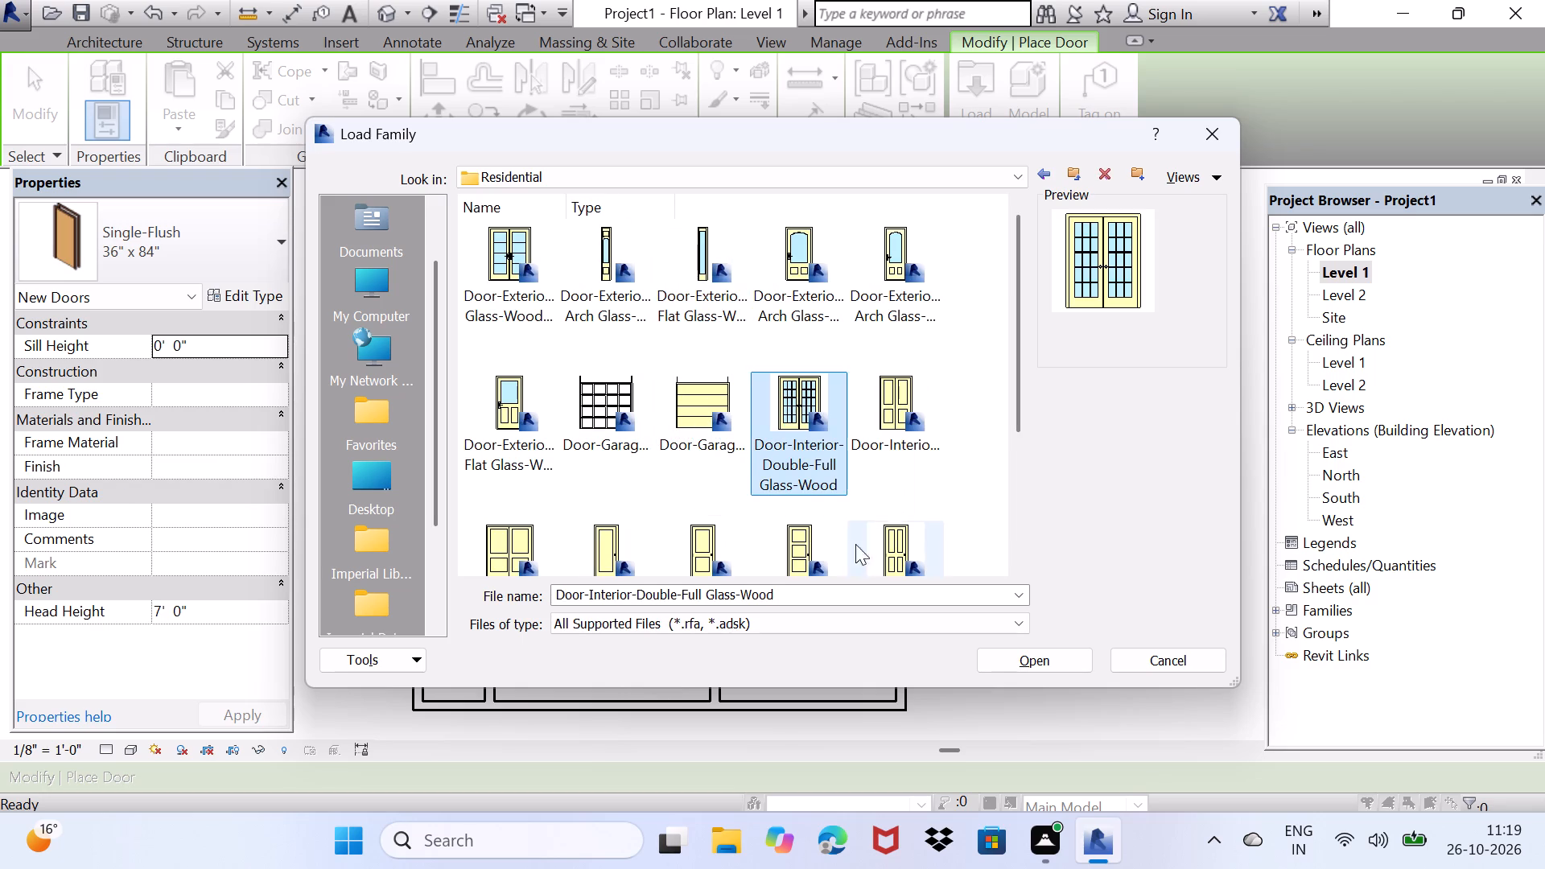
click(1001, 655)
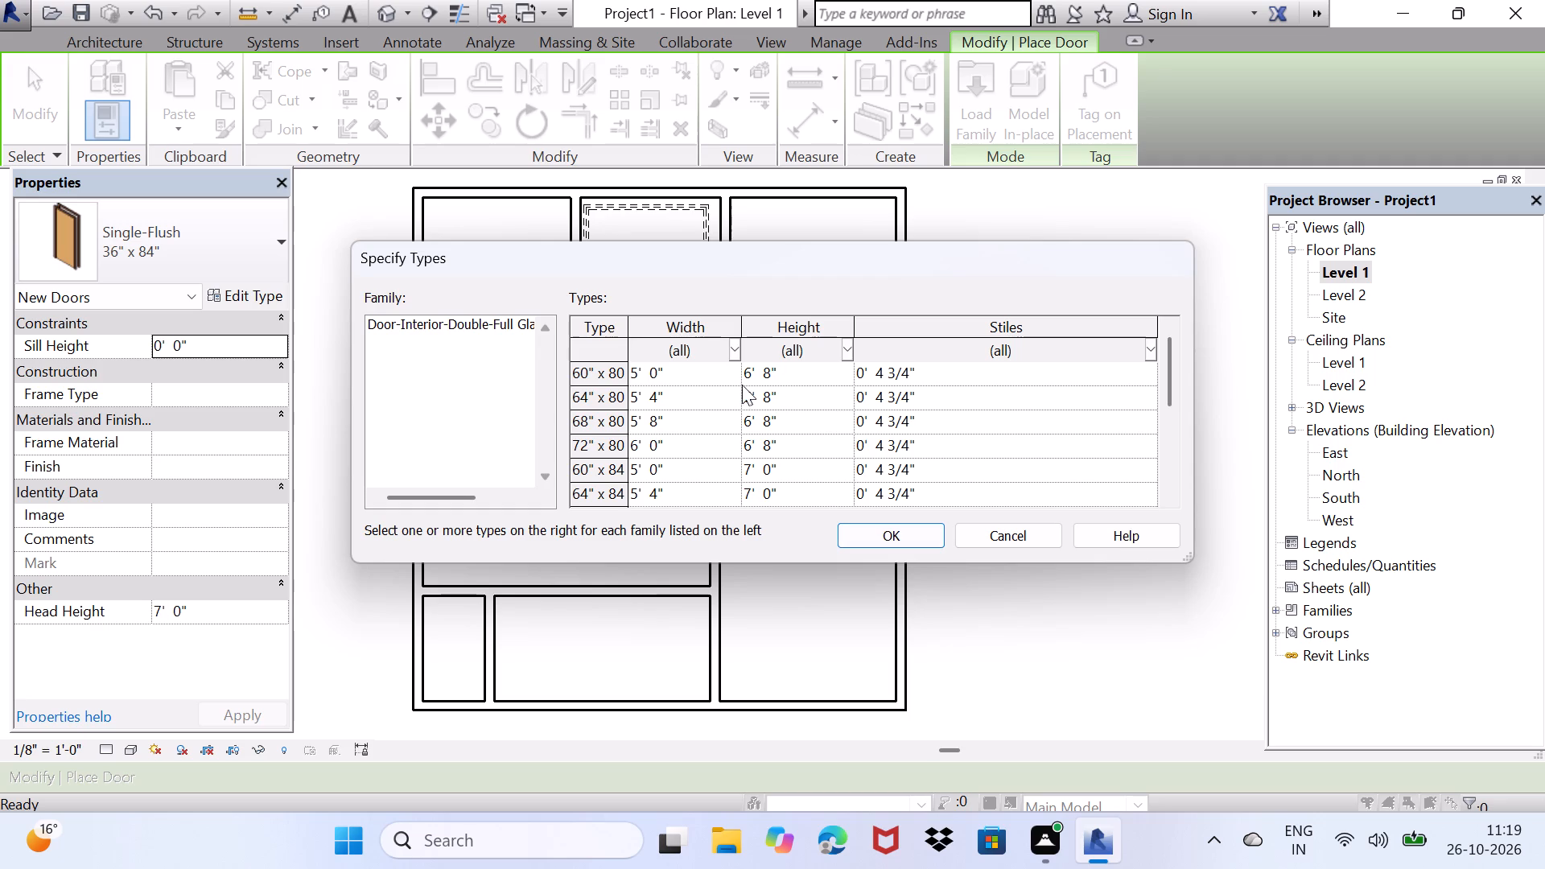
click(703, 437)
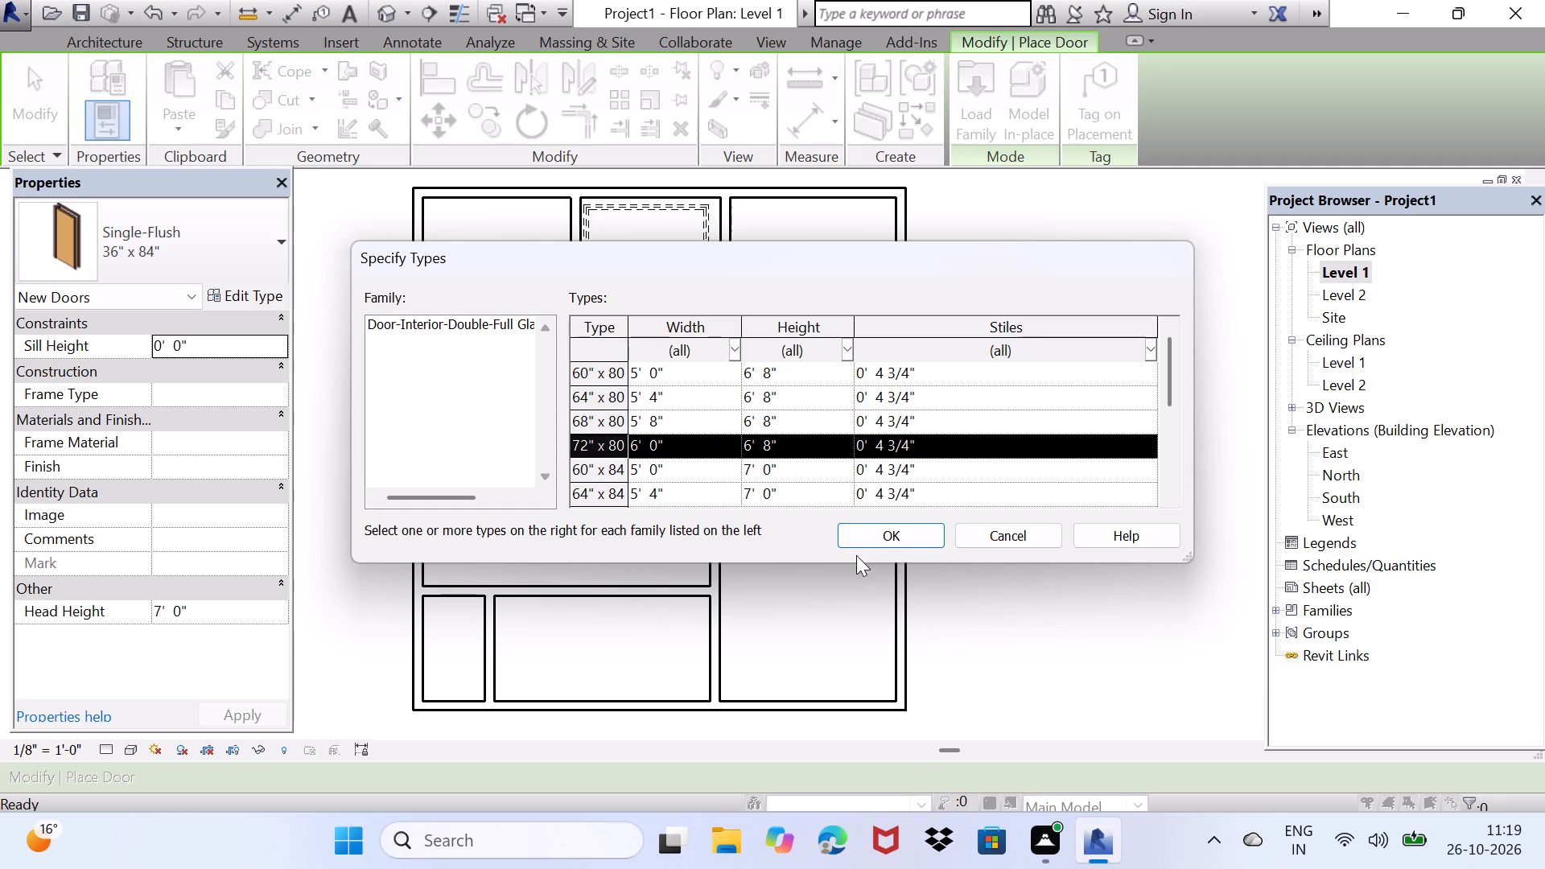
click(878, 537)
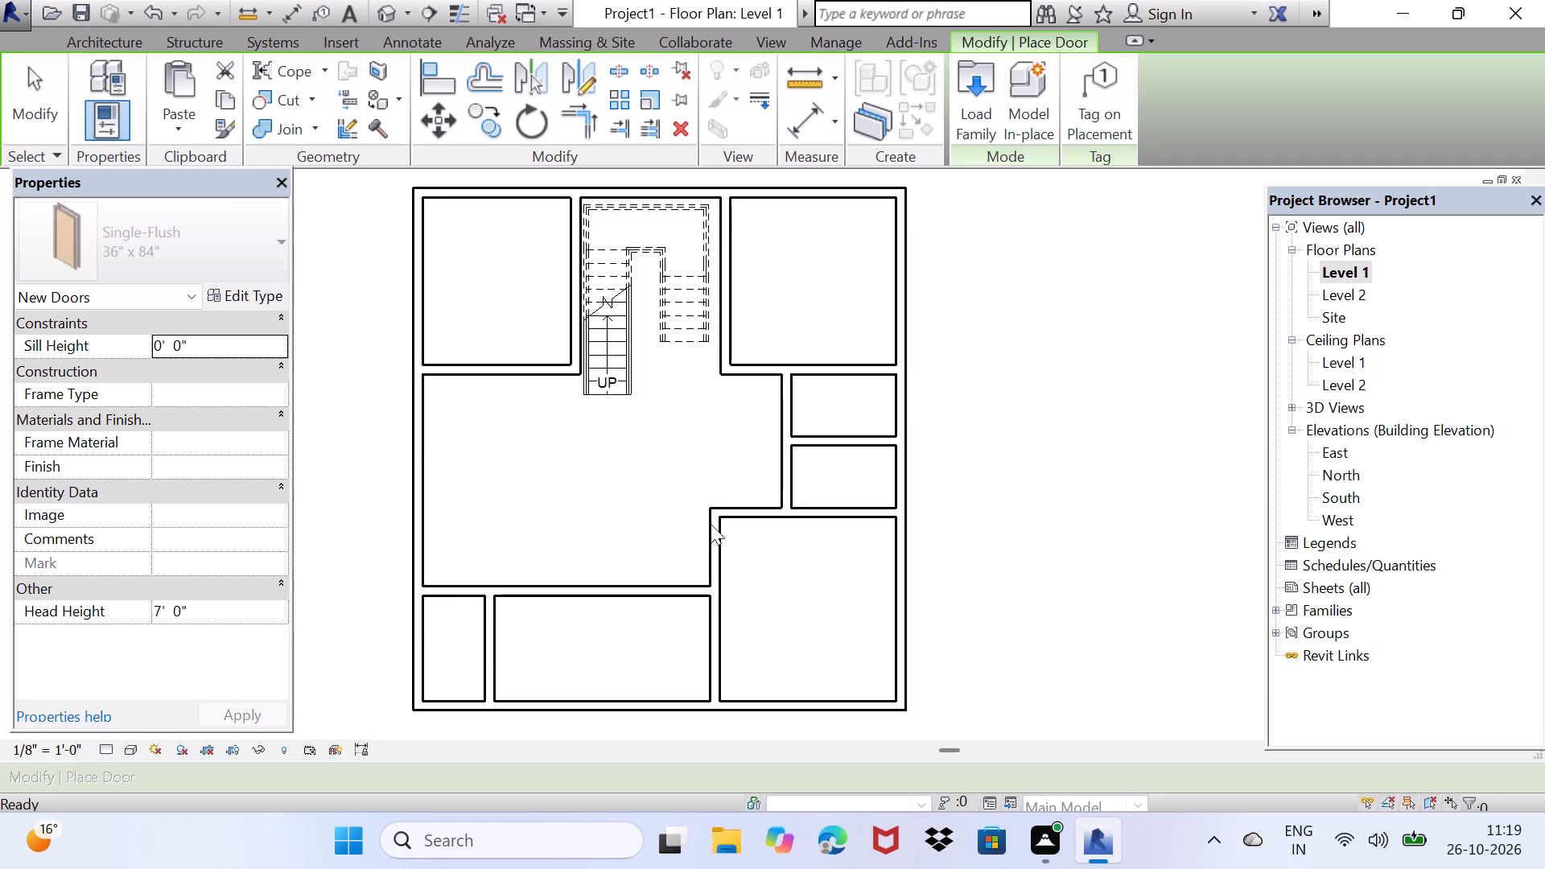
Place the double glass door in the south-middle room's north wall, about 10'-3" from the west partition and 5'-6" from the east one.
click(635, 582)
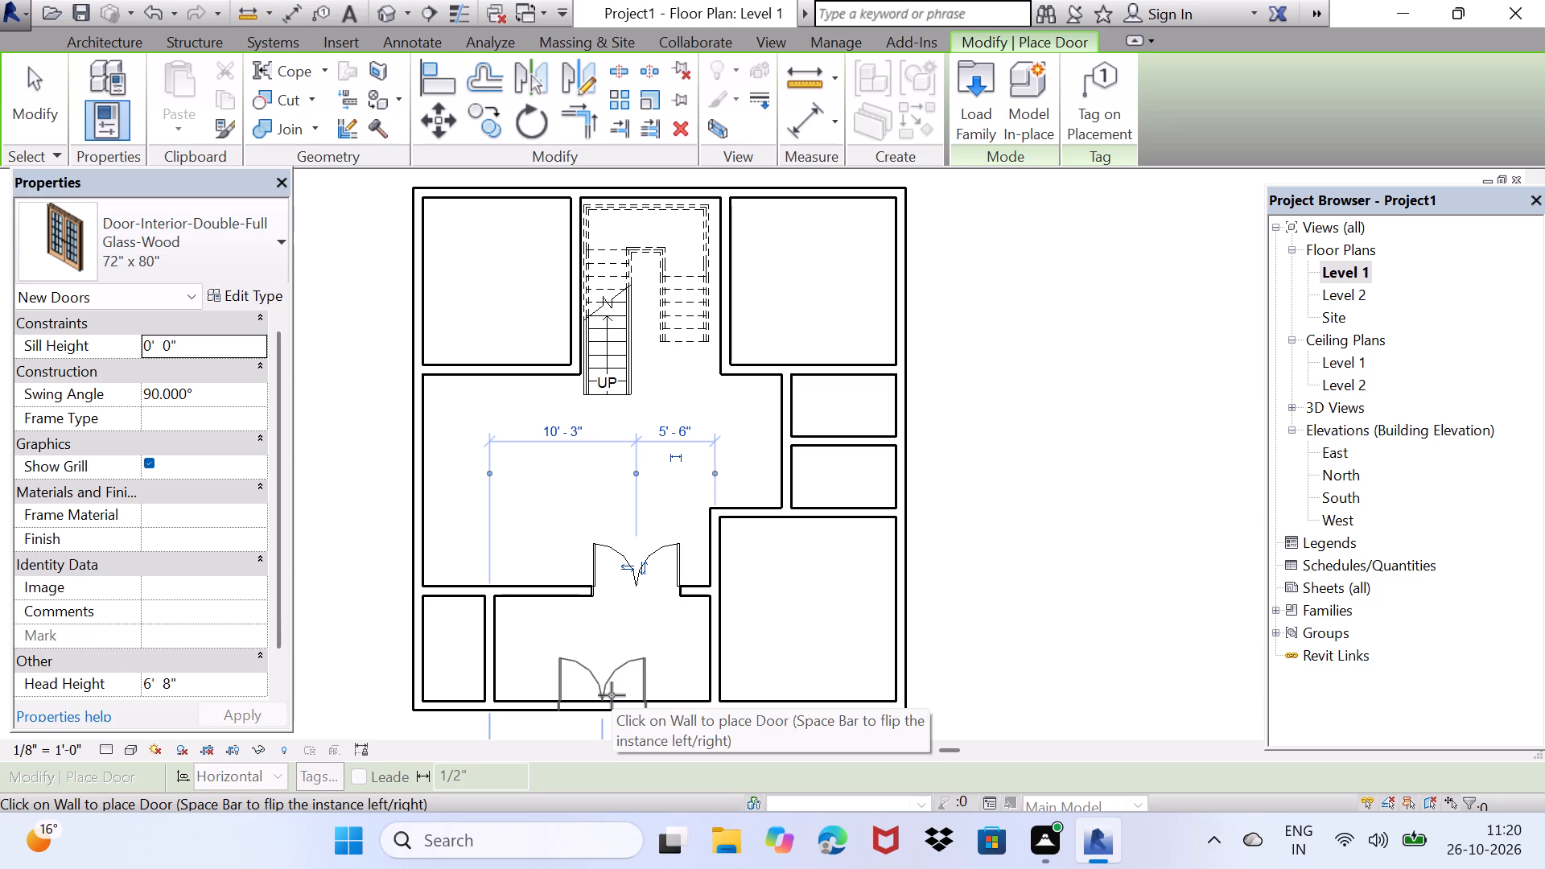
key(Escape)
key(space)
key(Escape)
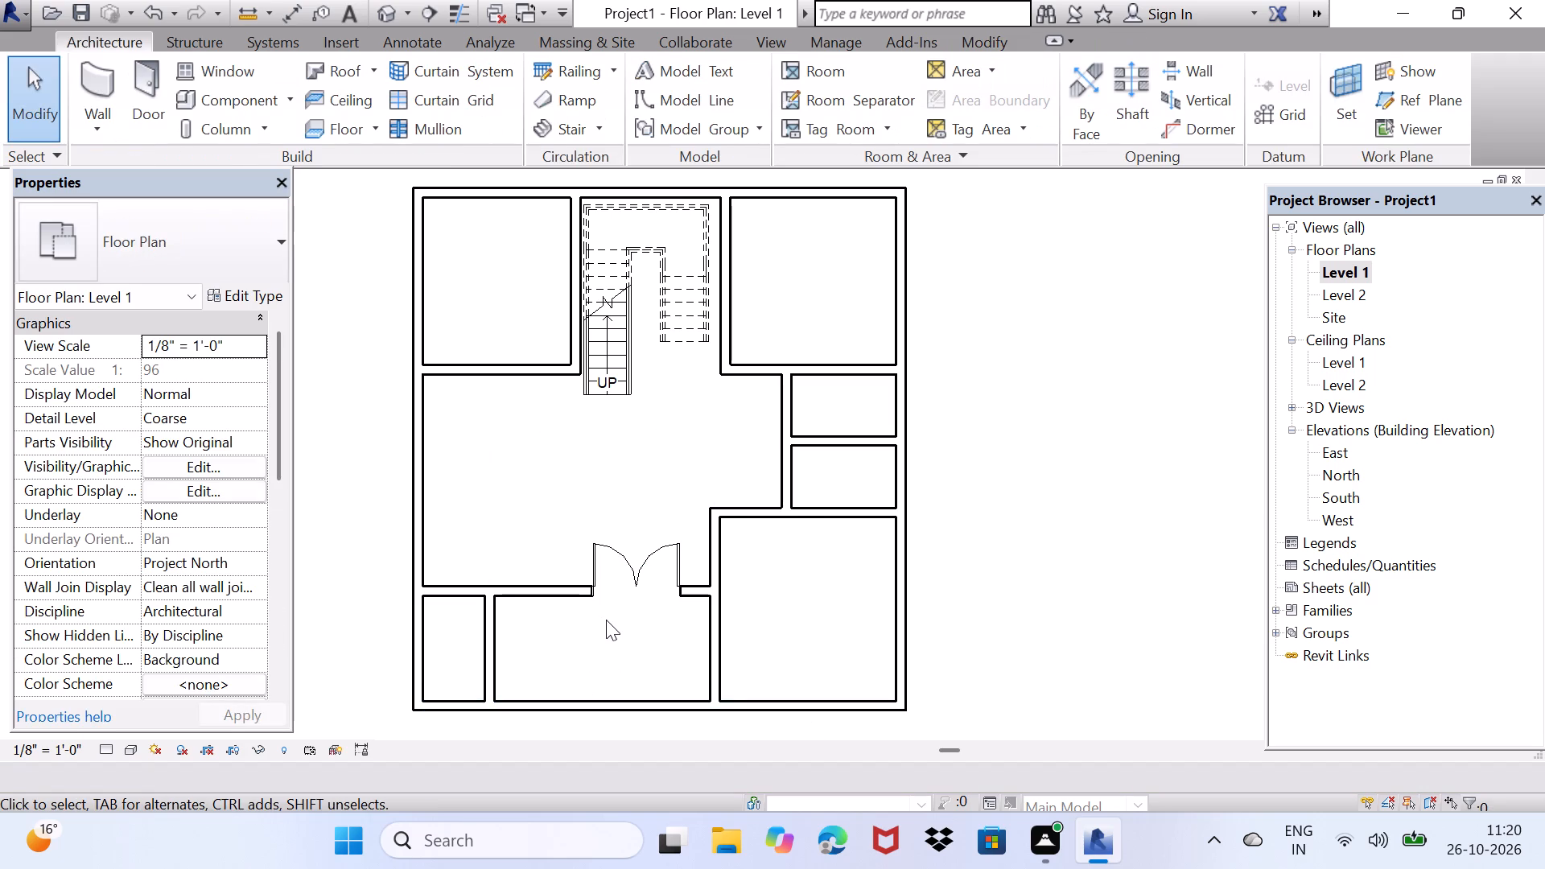
Load the Door-Interior-Single-6_Panel-Wood family from the Residential doors library in the 36" x 80" type.
double_click(138, 61)
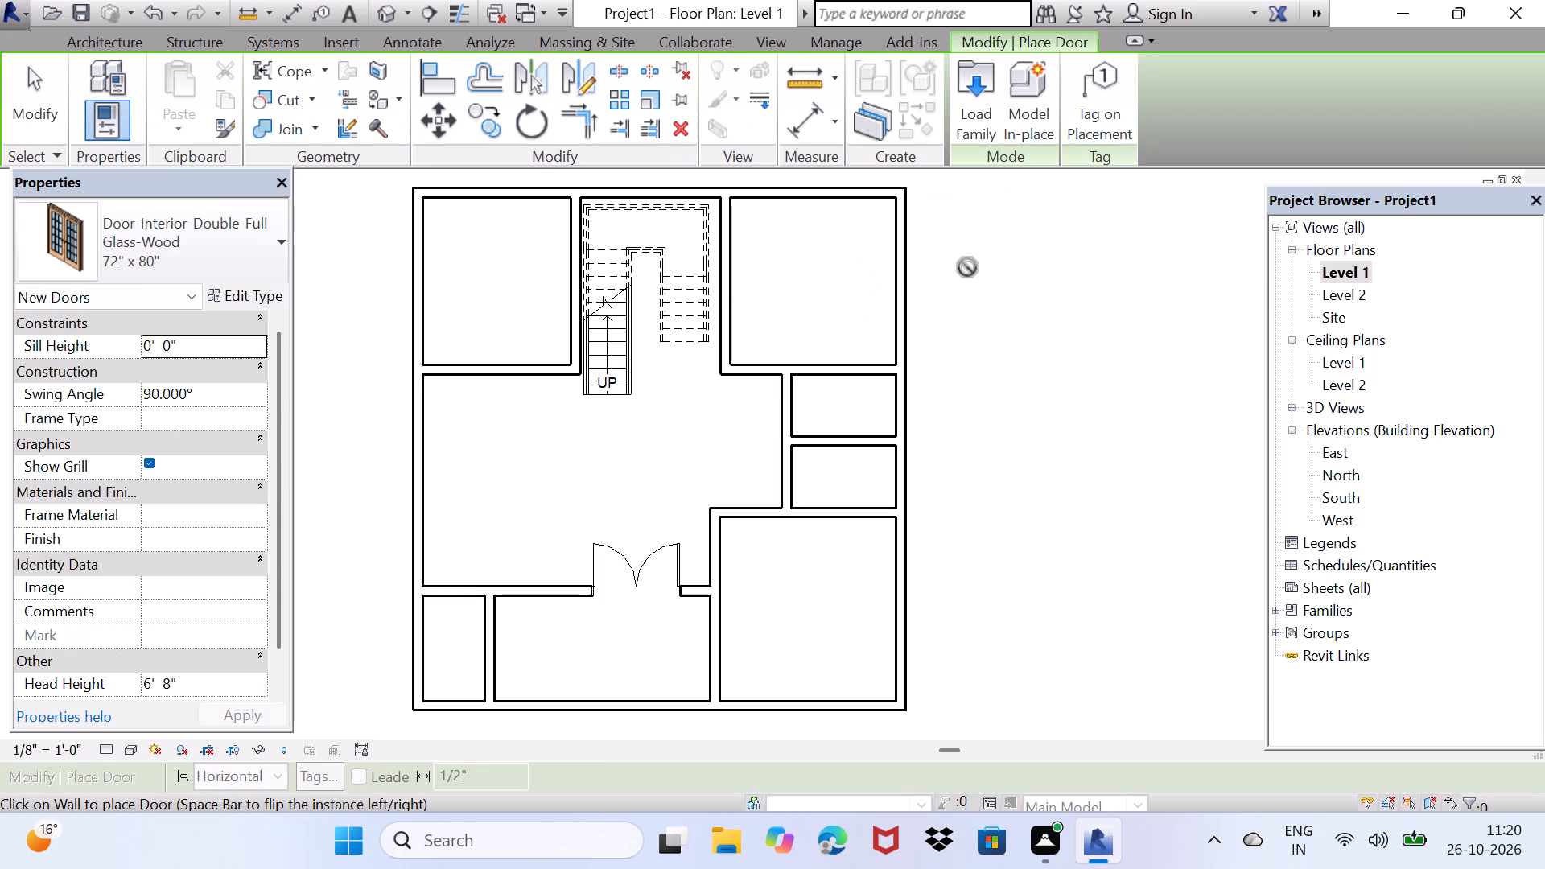
double_click(977, 78)
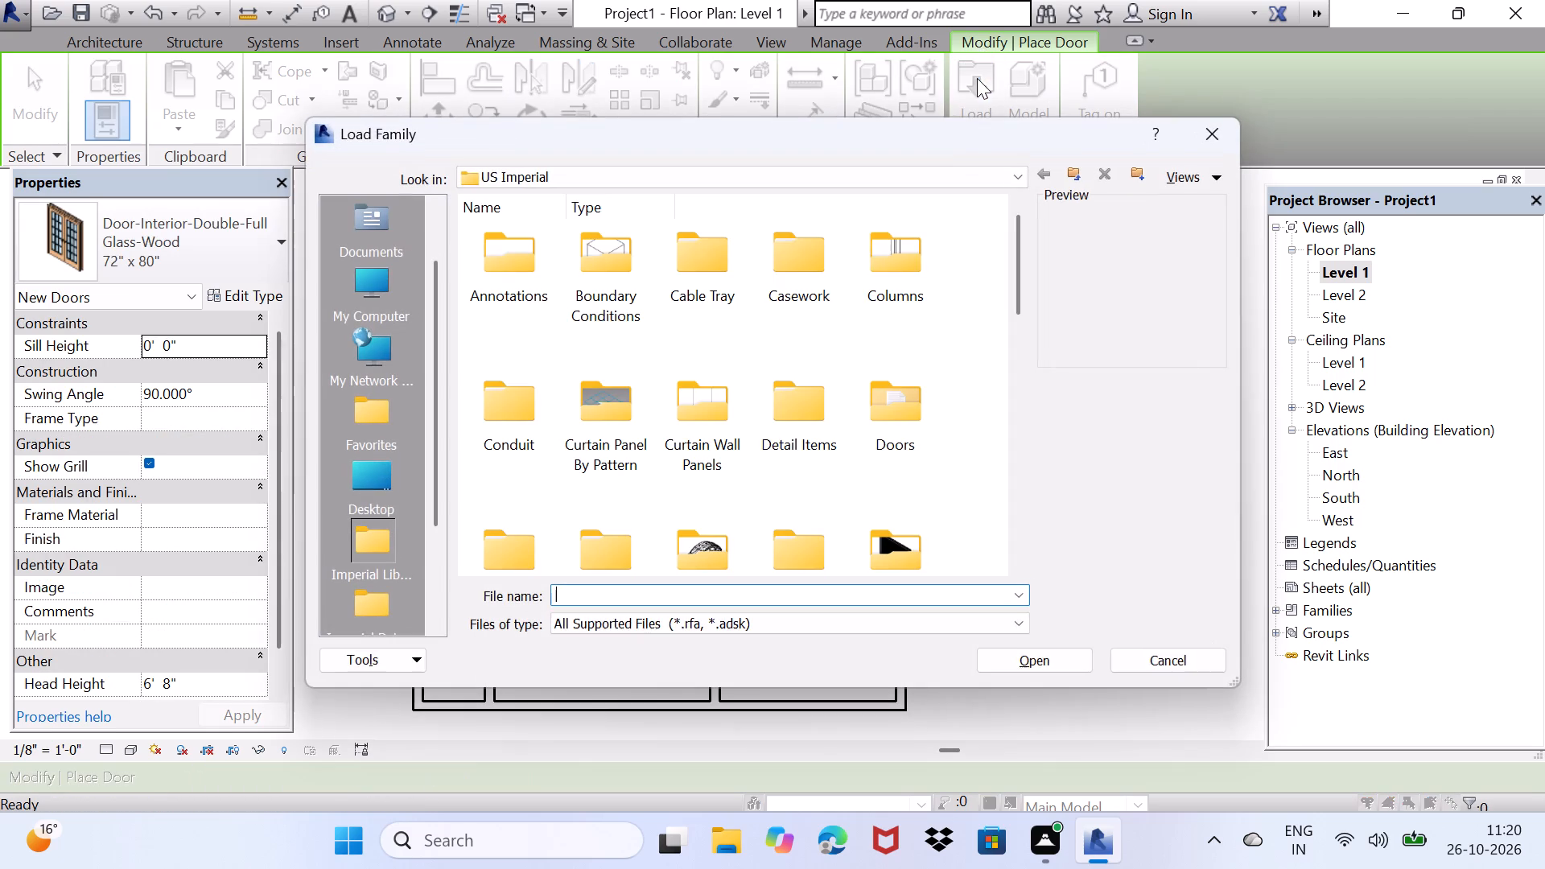
double_click(888, 393)
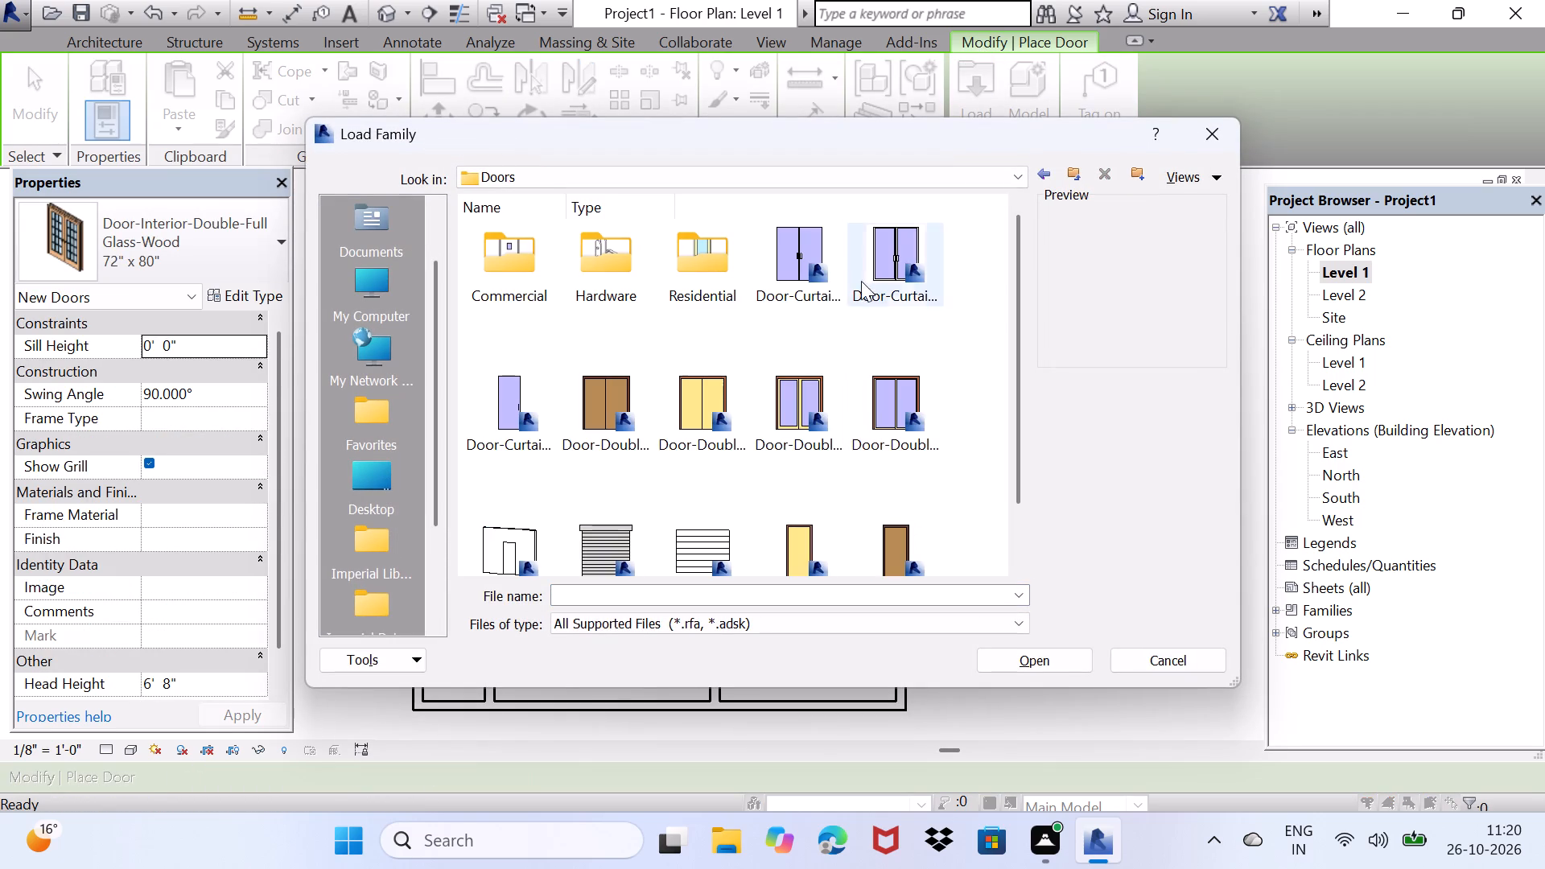
double_click(697, 256)
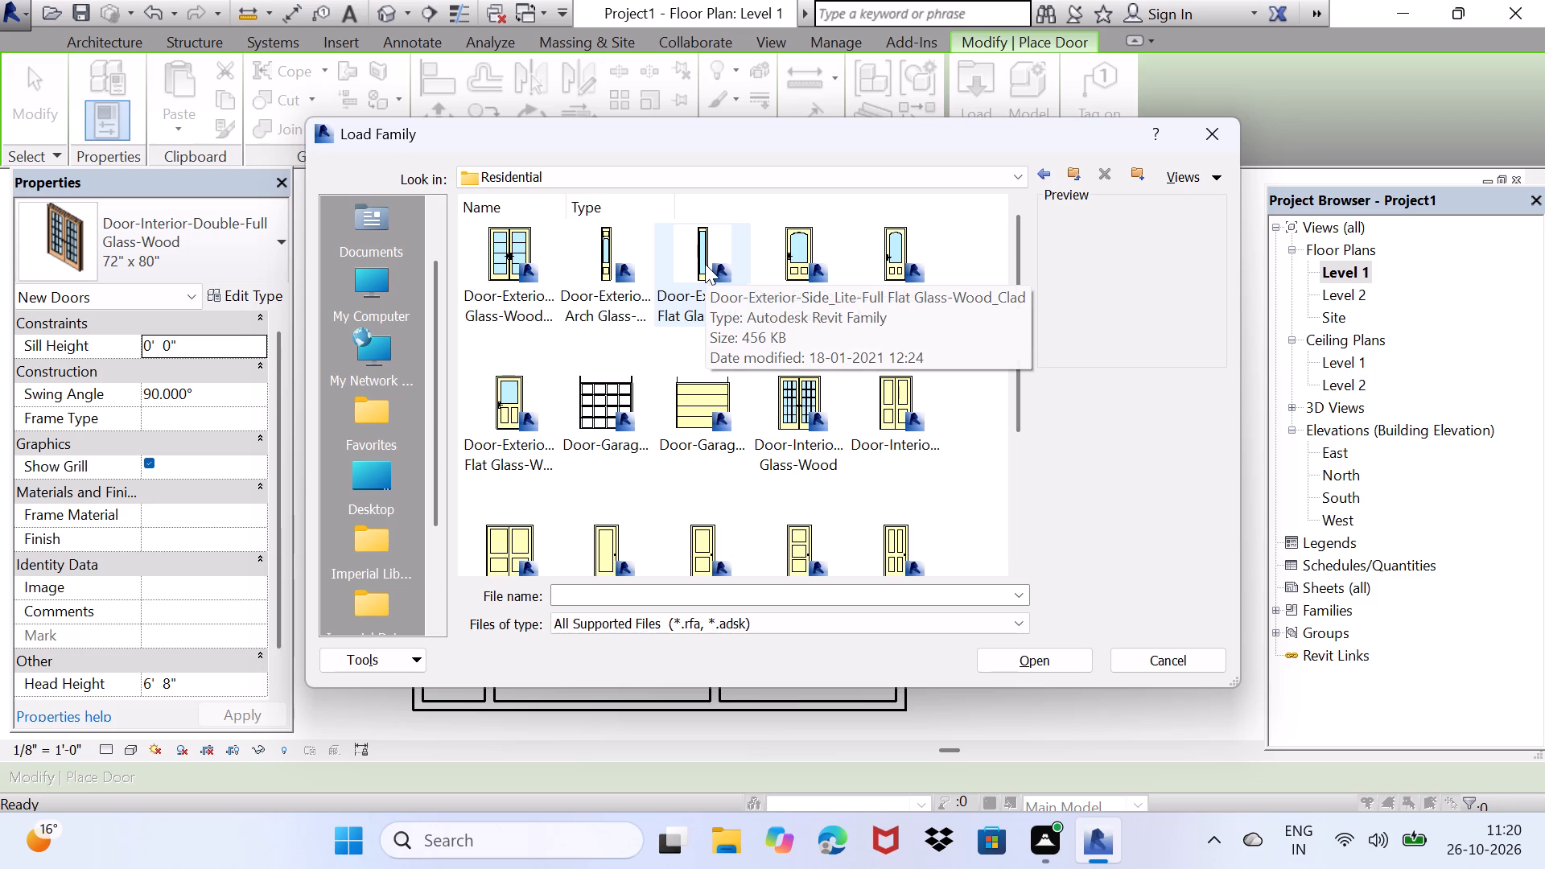
scroll(575, 322, down, 1)
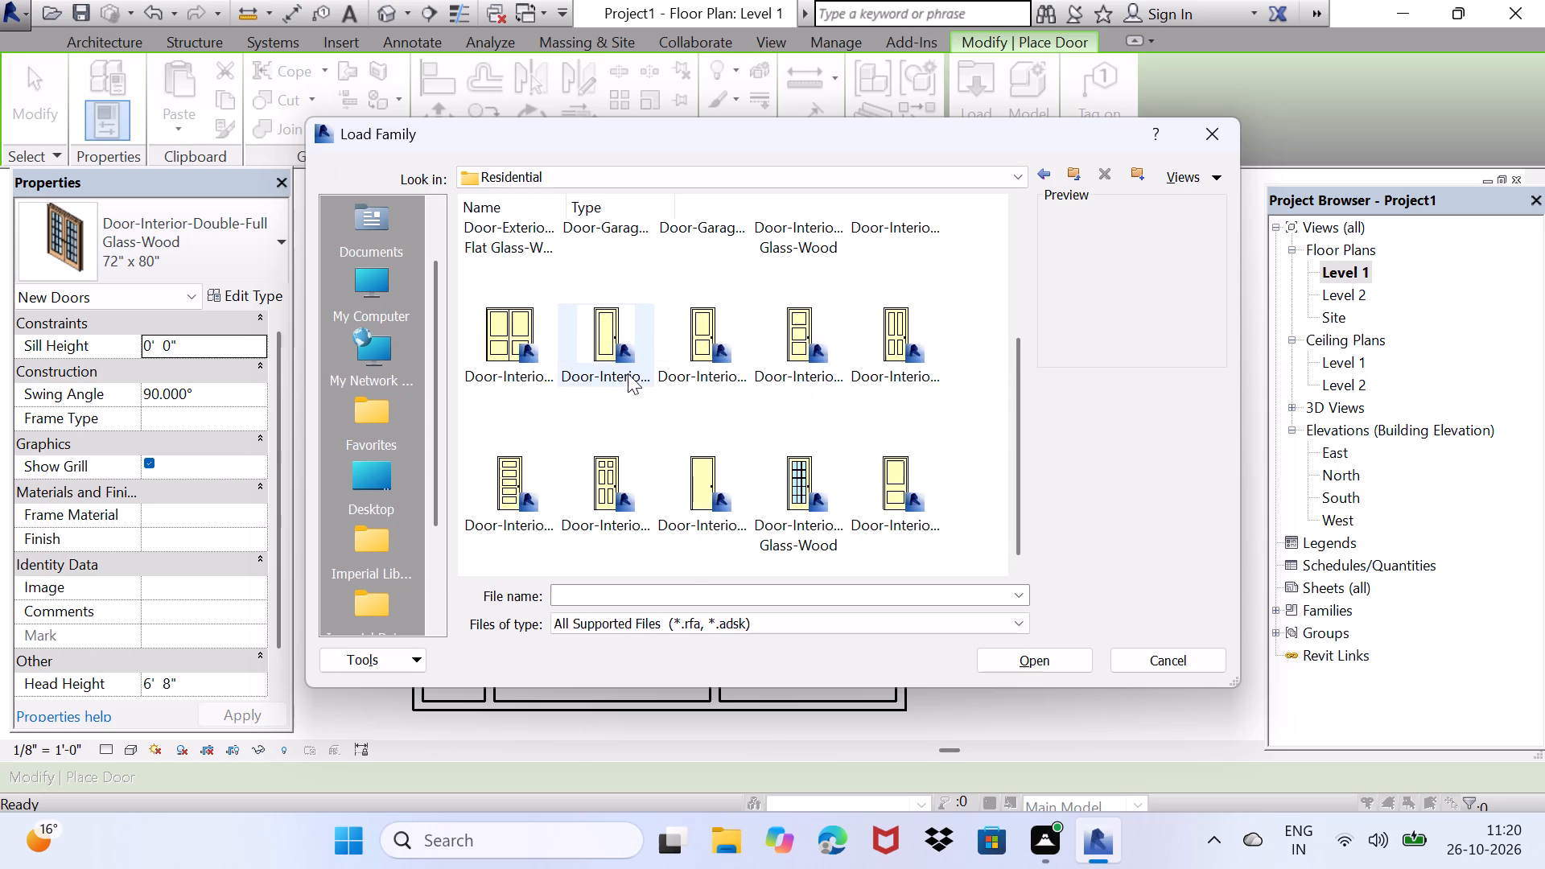
click(608, 496)
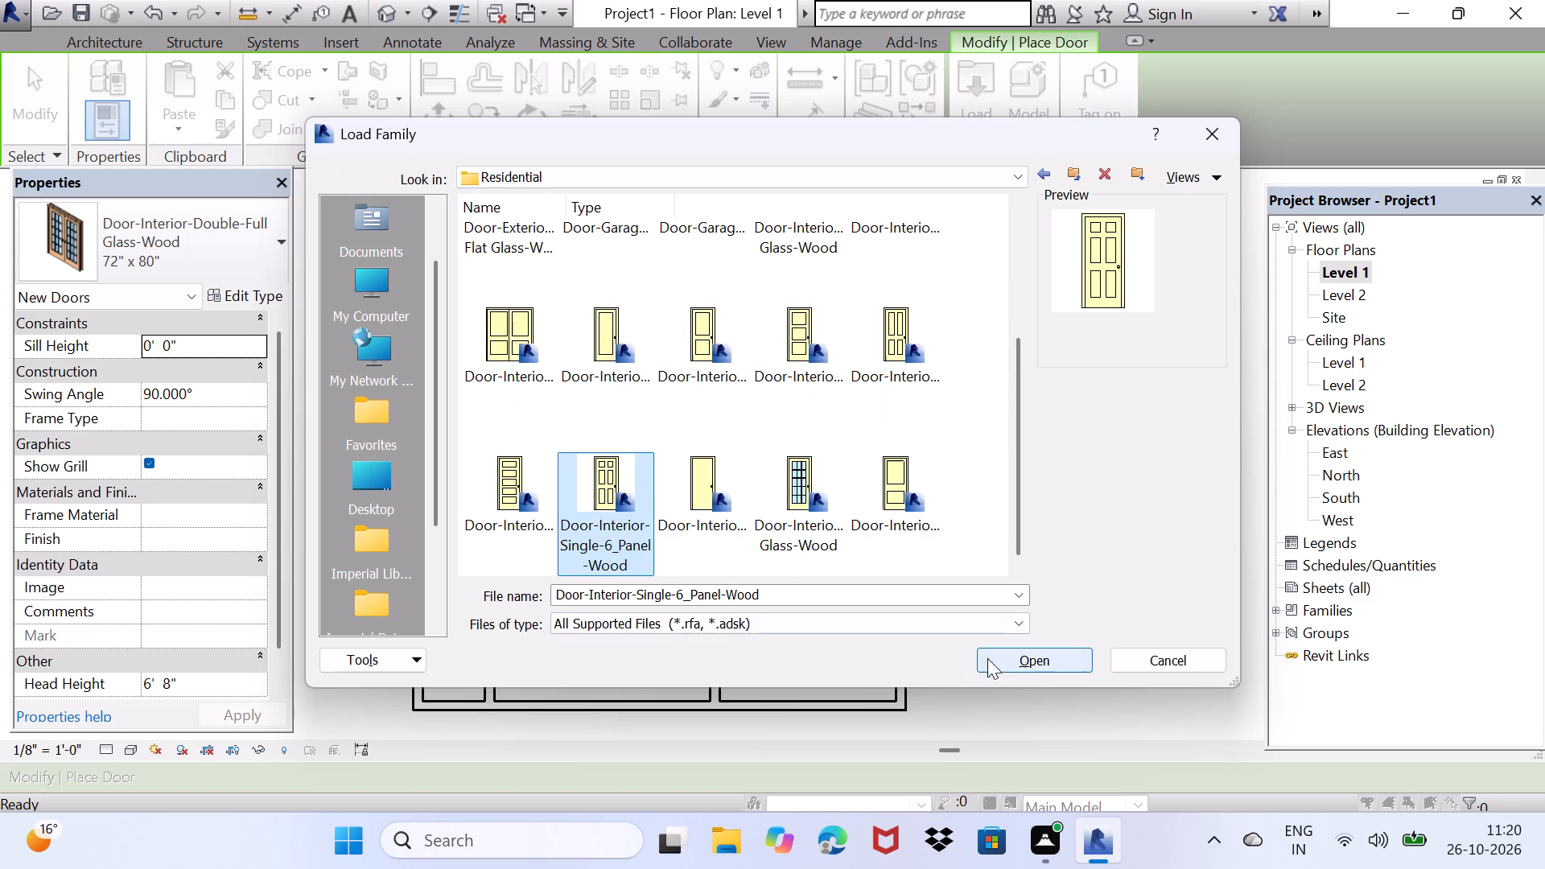
click(1020, 674)
click(1019, 665)
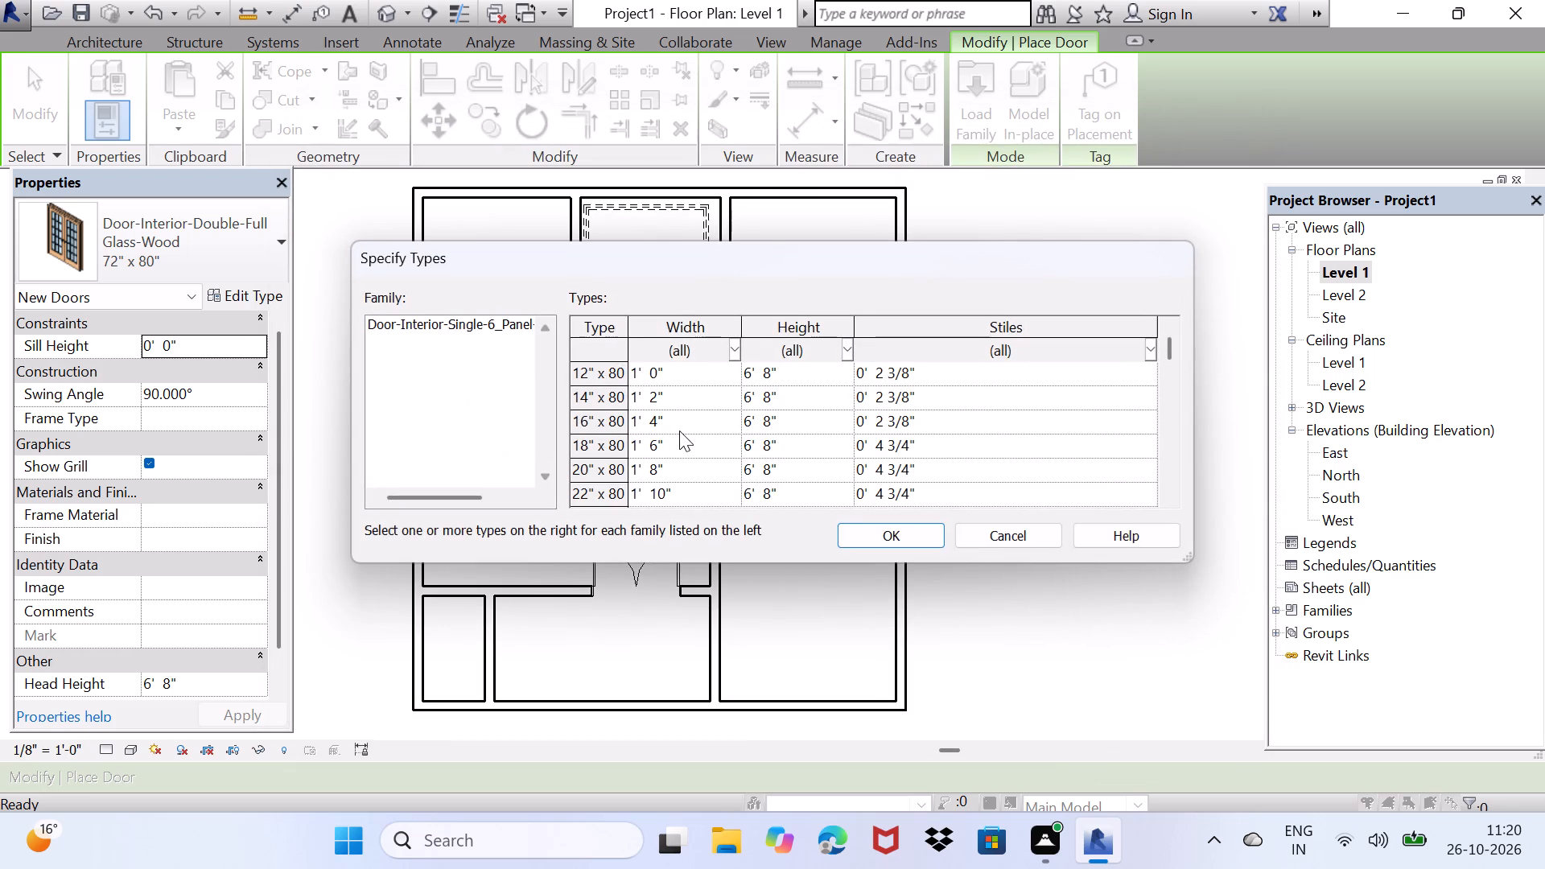
scroll(684, 450, down, 4)
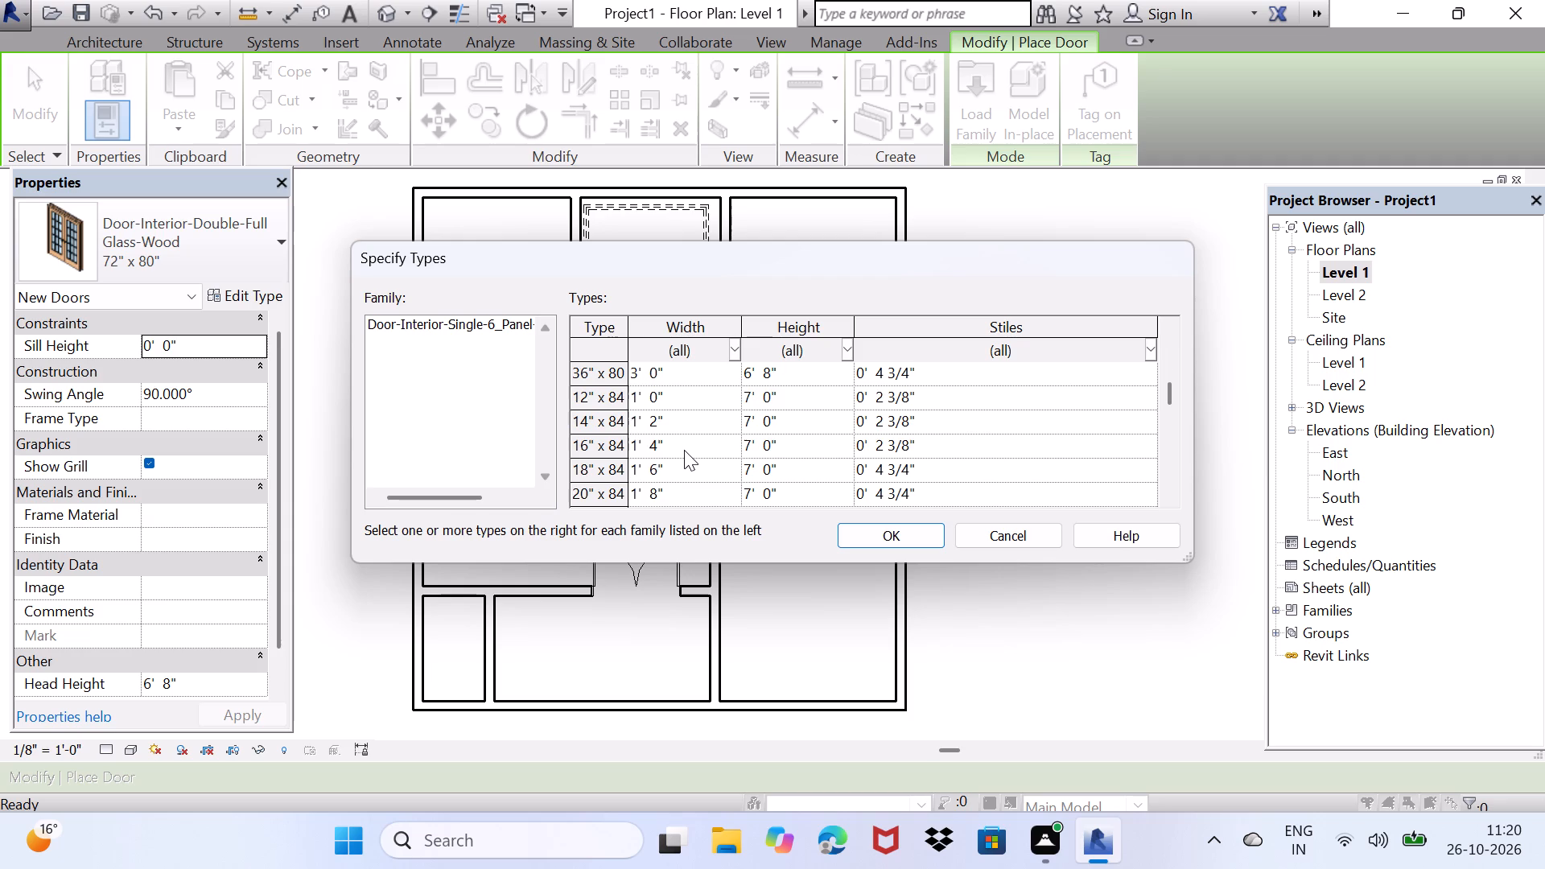
scroll(684, 450, up, 2)
scroll(684, 450, down, 1)
click(684, 450)
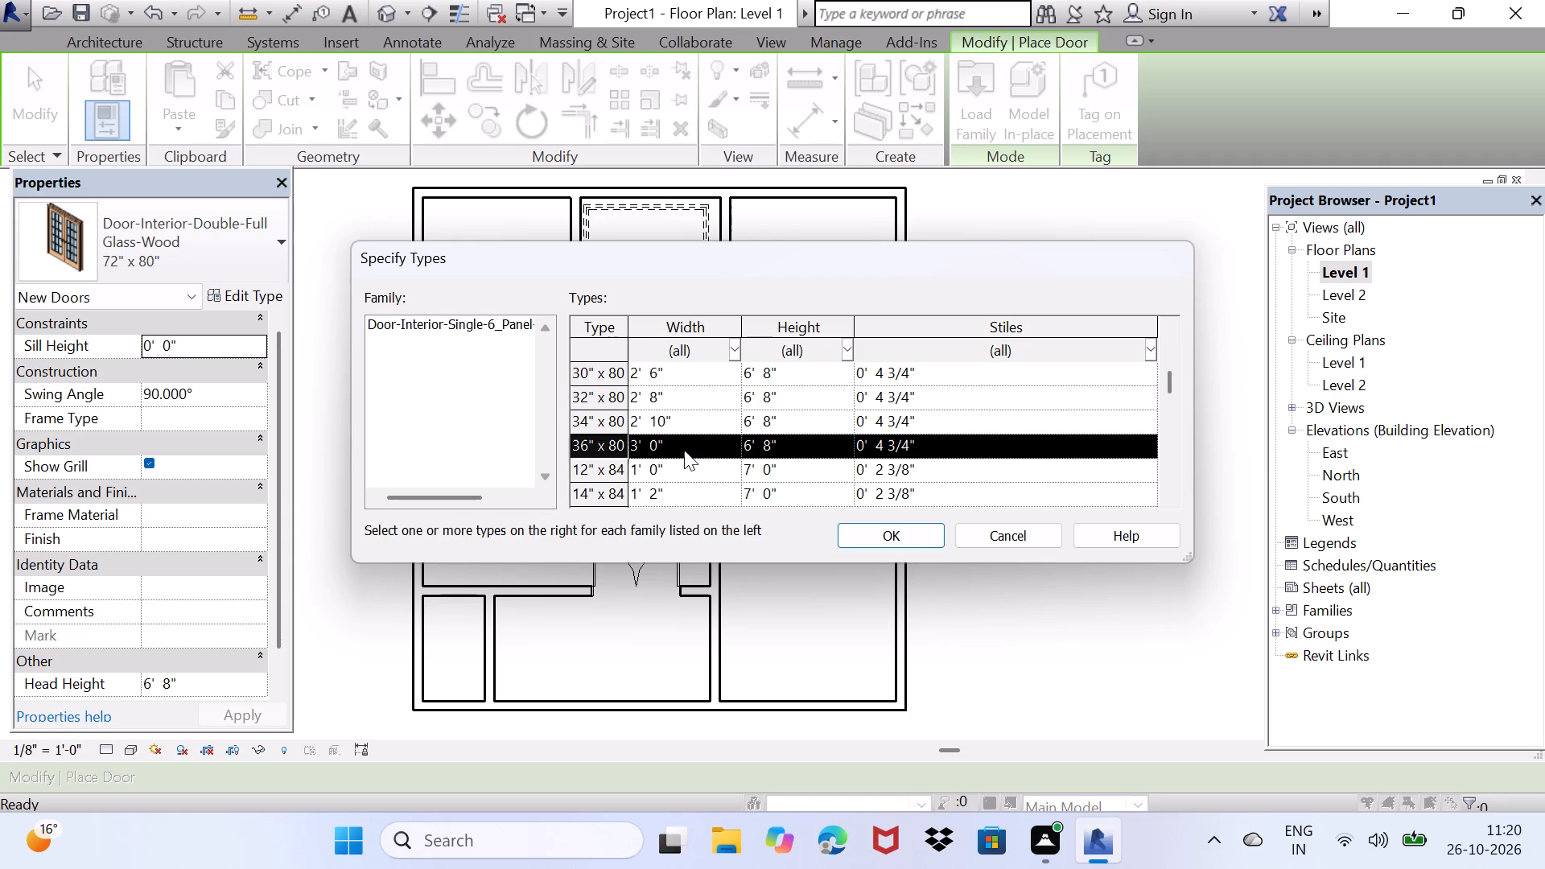
click(897, 533)
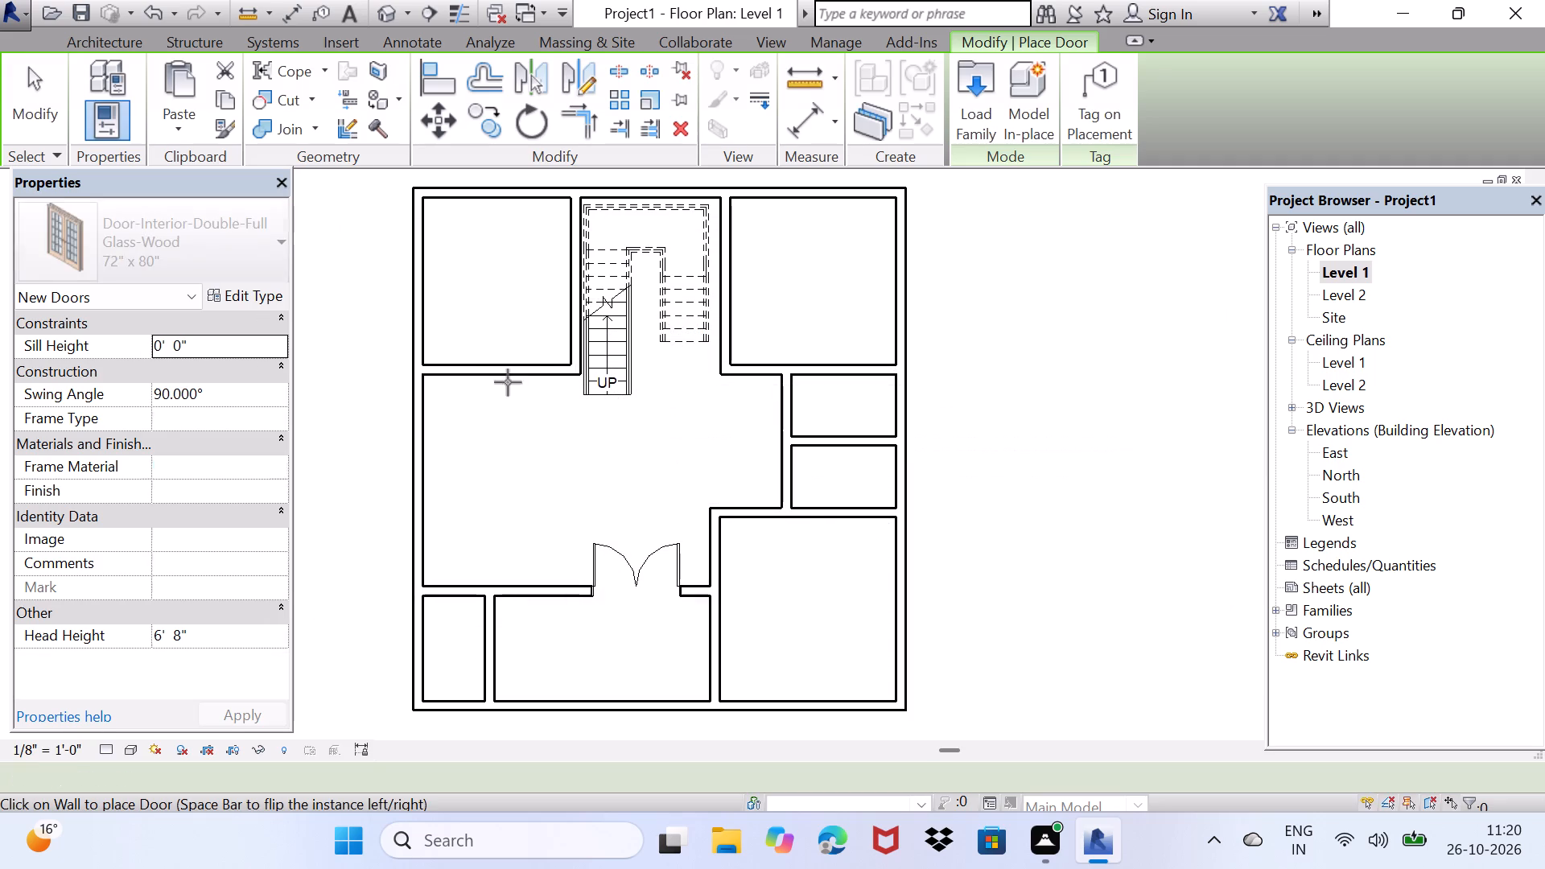
Place single doors in the south walls of the northwest and northeast rooms, near the stair, with the northeast door's hinge side flipped.
click(543, 363)
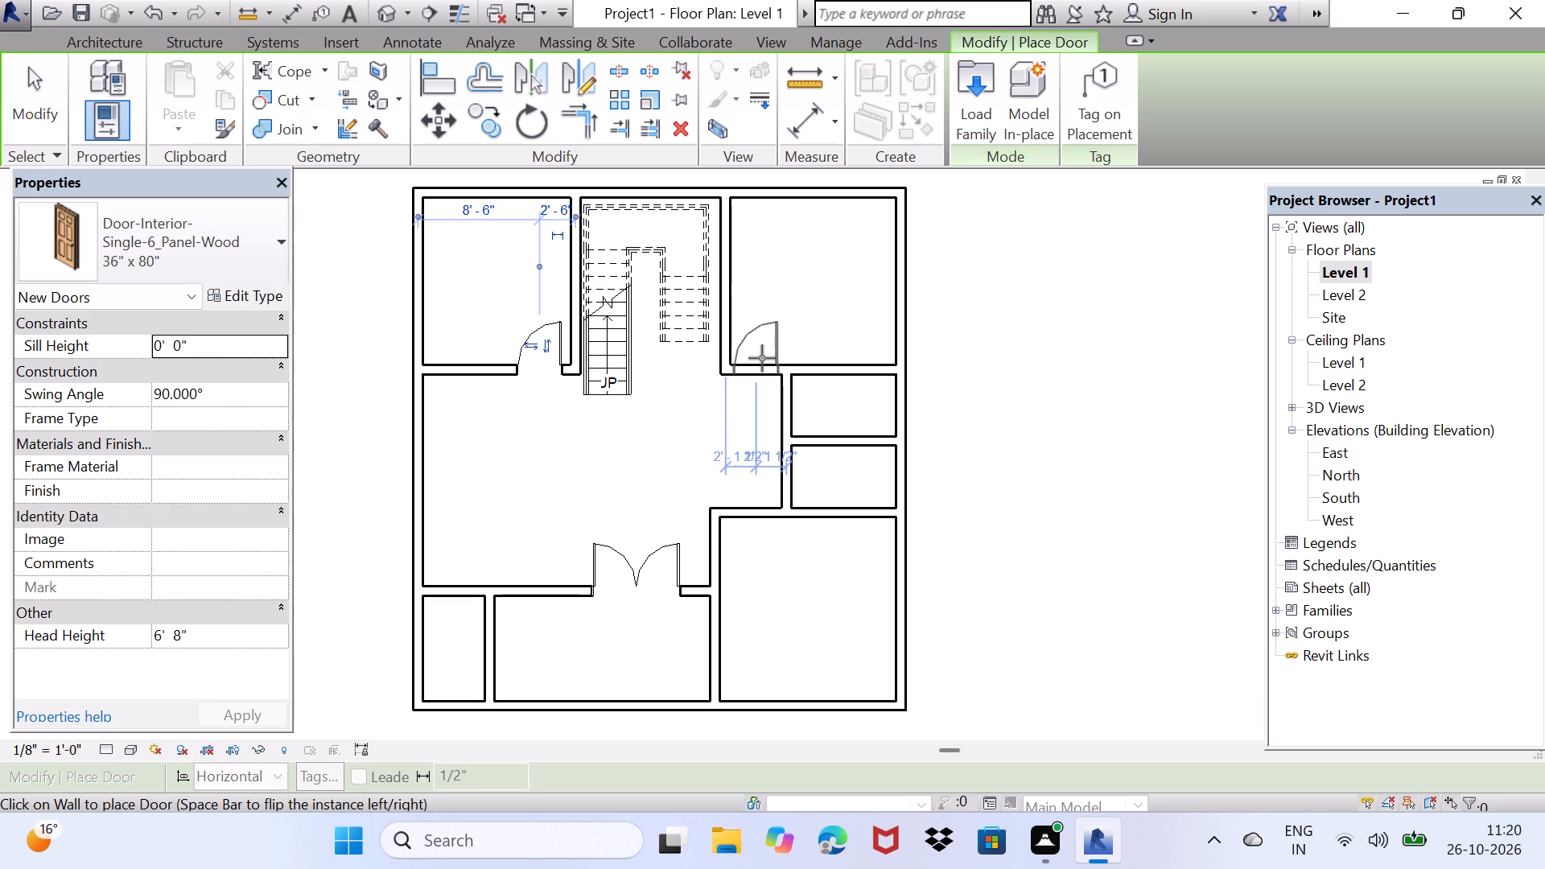
key(space)
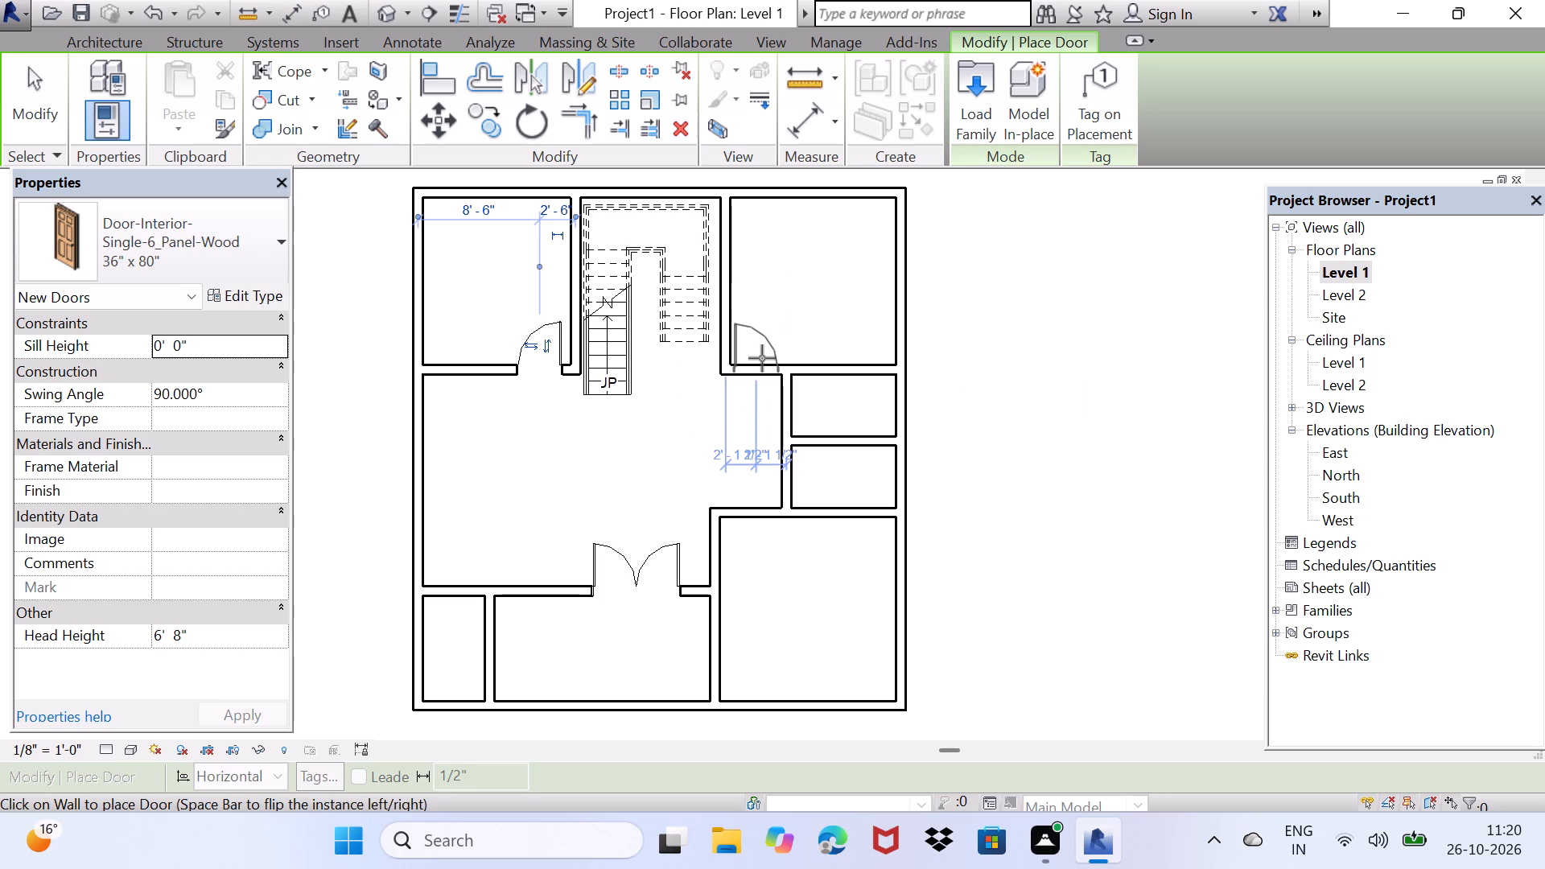
click(762, 358)
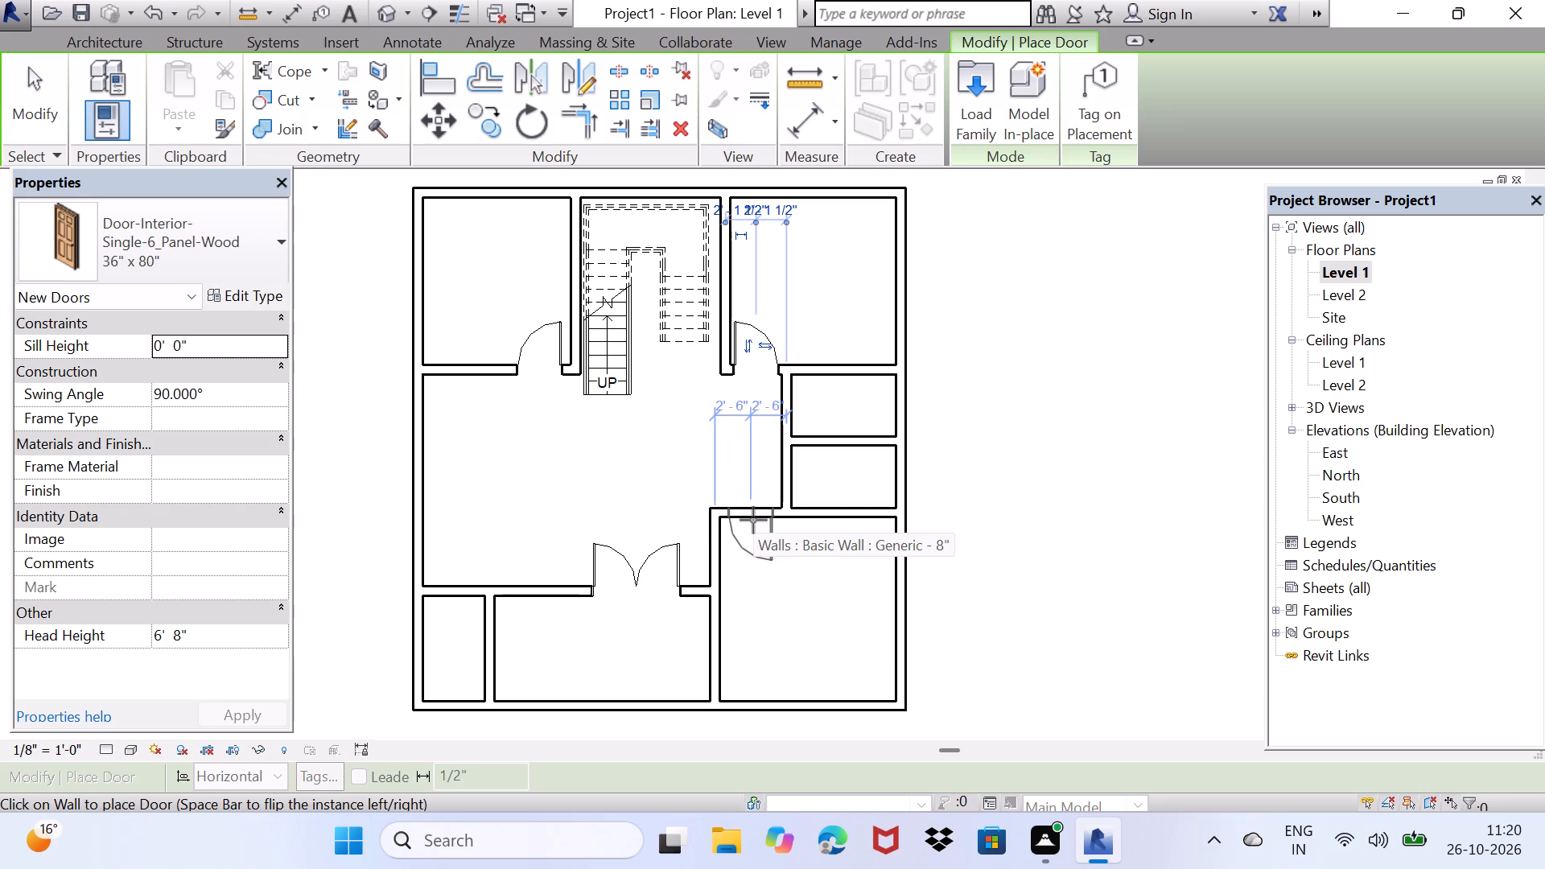
Place a single door with flipped hinge side in the southeast room's north wall, about 2'-6" from that room's west wall.
key(space)
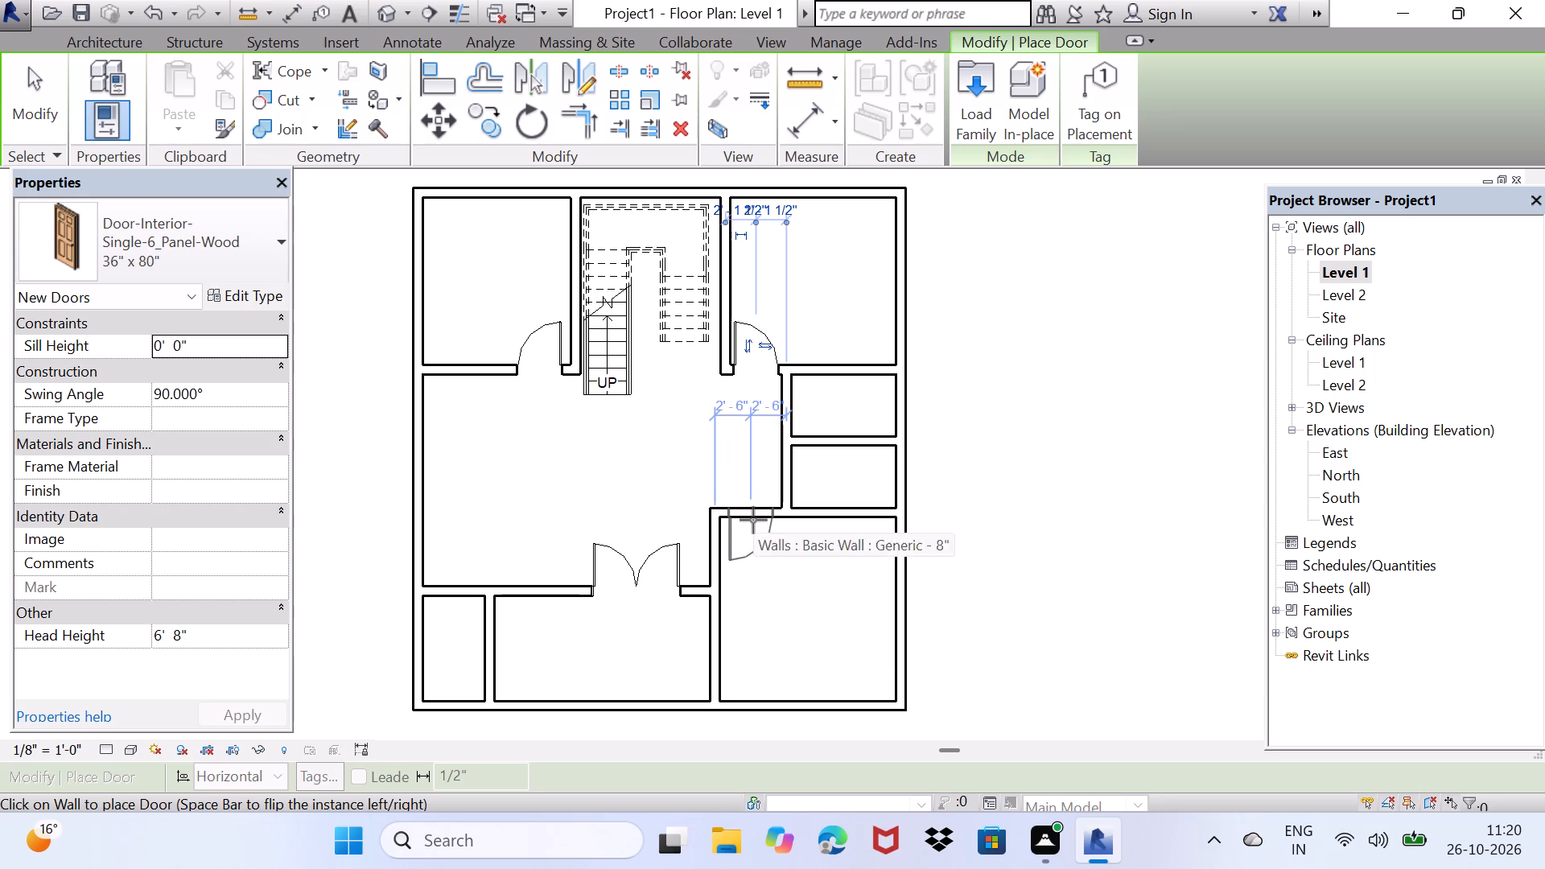
click(753, 520)
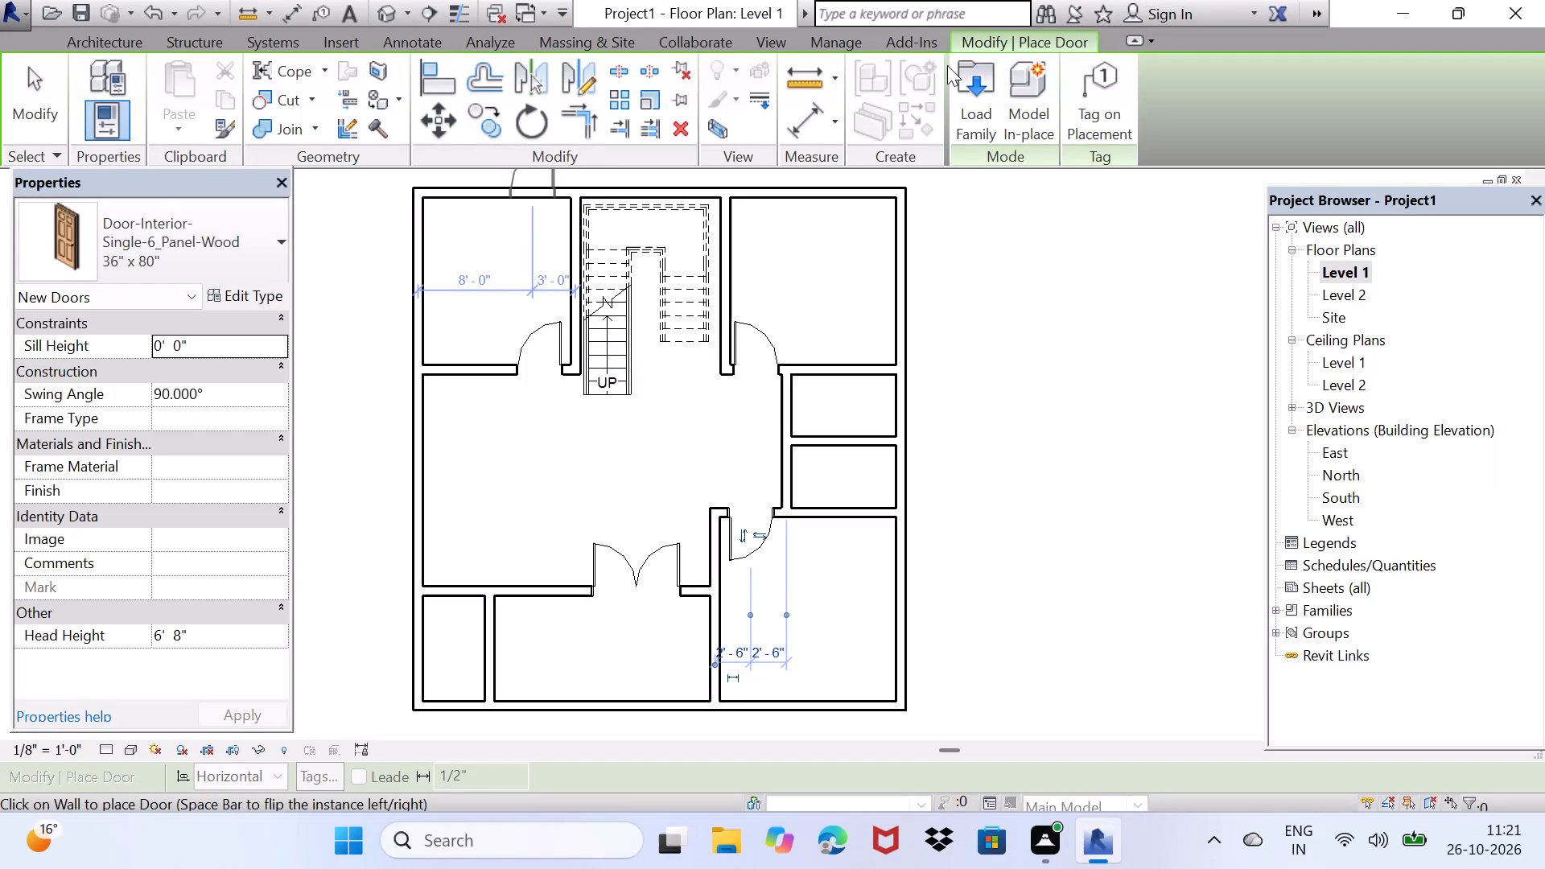
Load the Door-Interior-Single-Flush_Panel-Wood family from the Residential doors library in the 12" x 80" type.
double_click(970, 84)
double_click(909, 406)
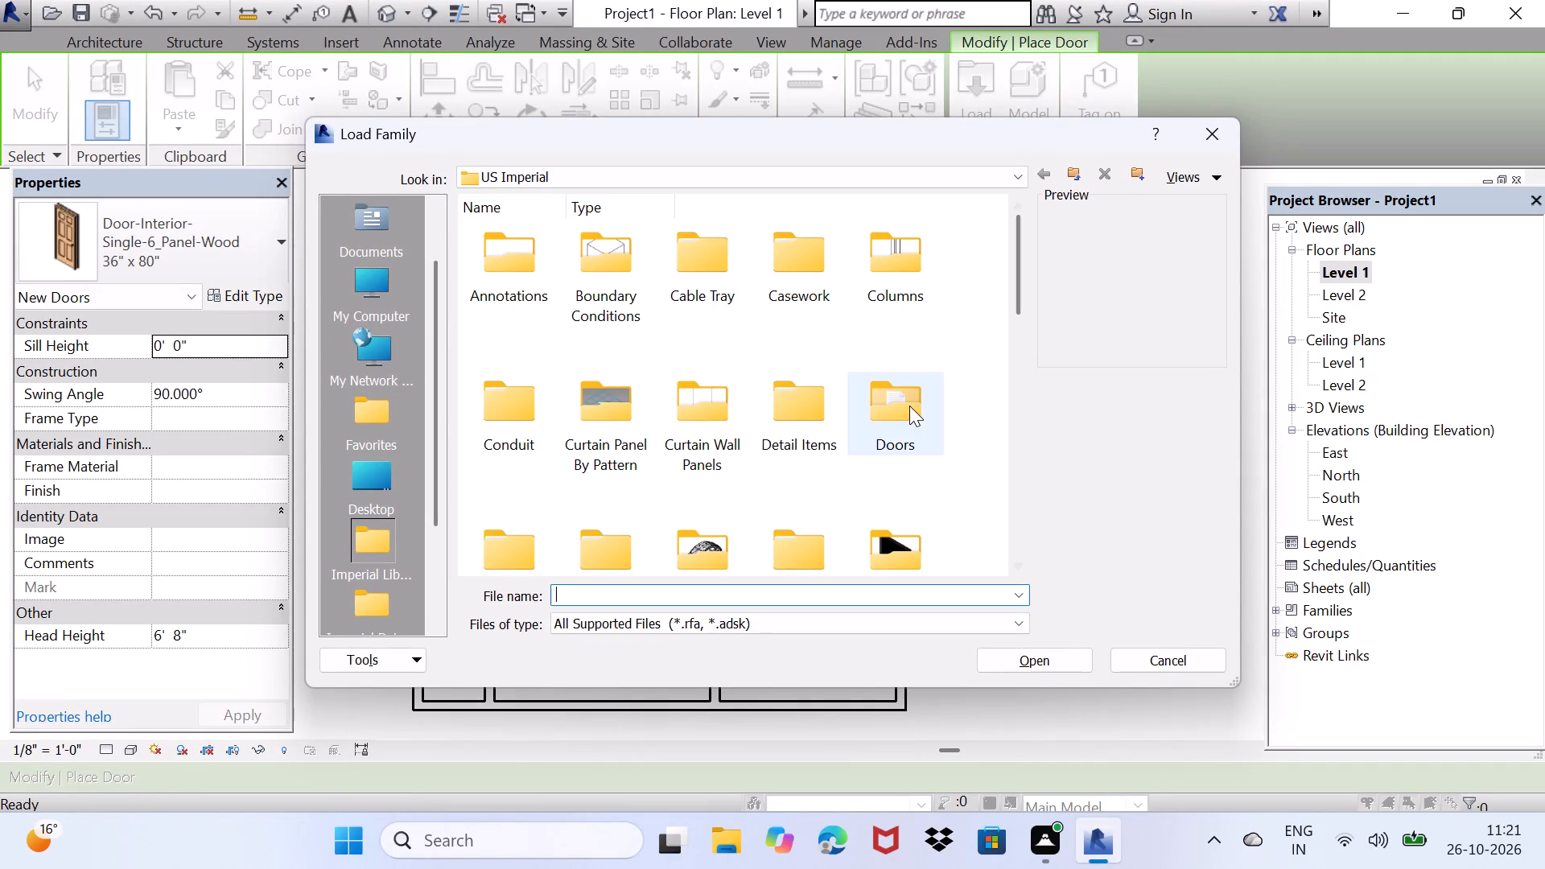
scroll(802, 397, down, 1)
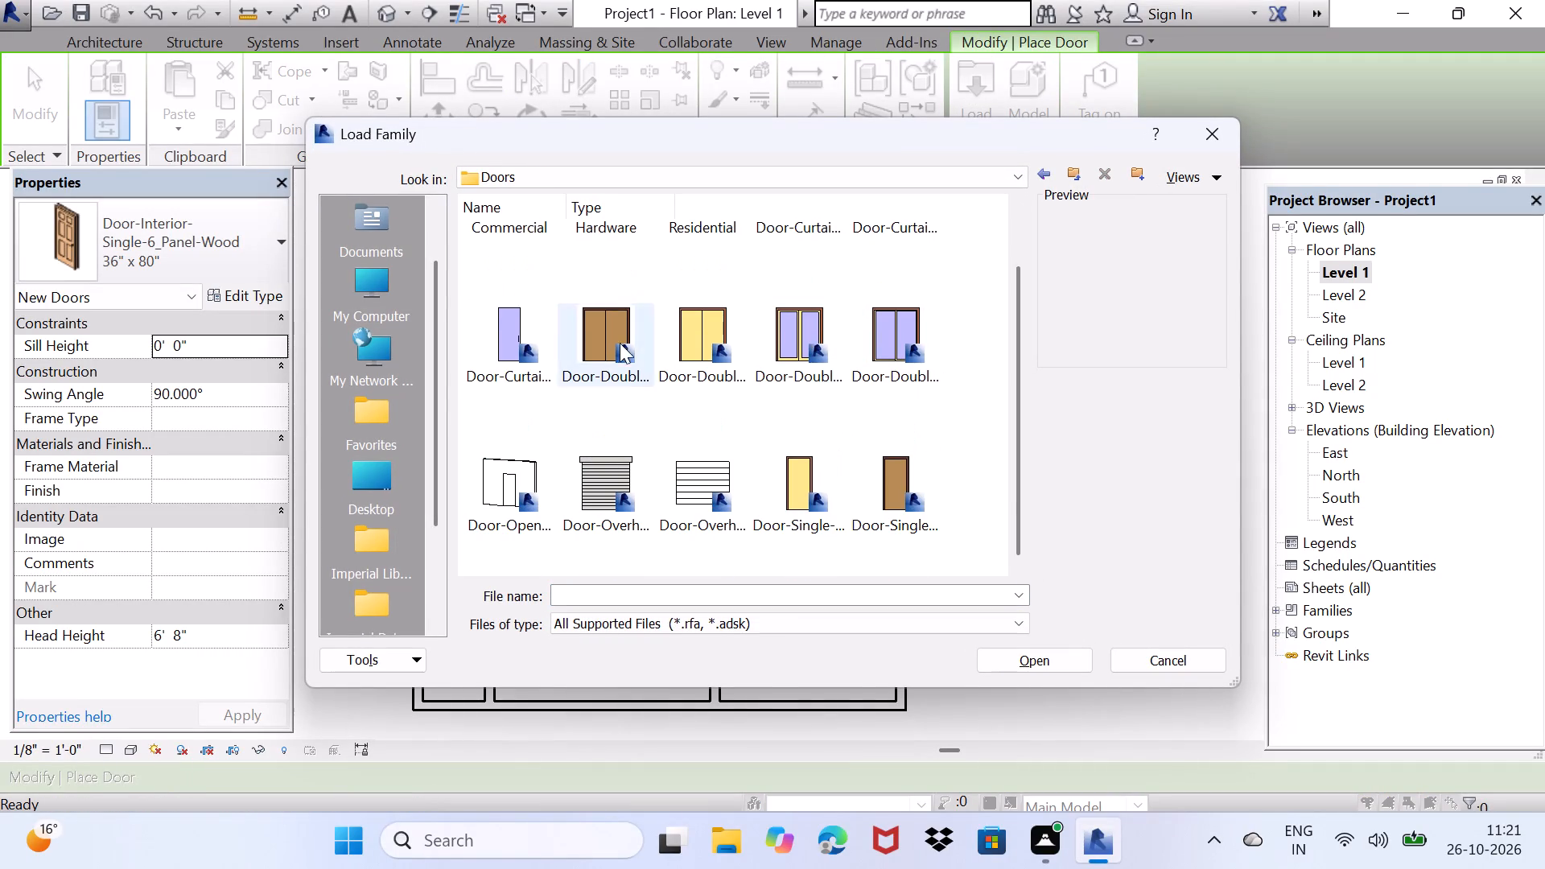
scroll(678, 315, up, 1)
double_click(711, 268)
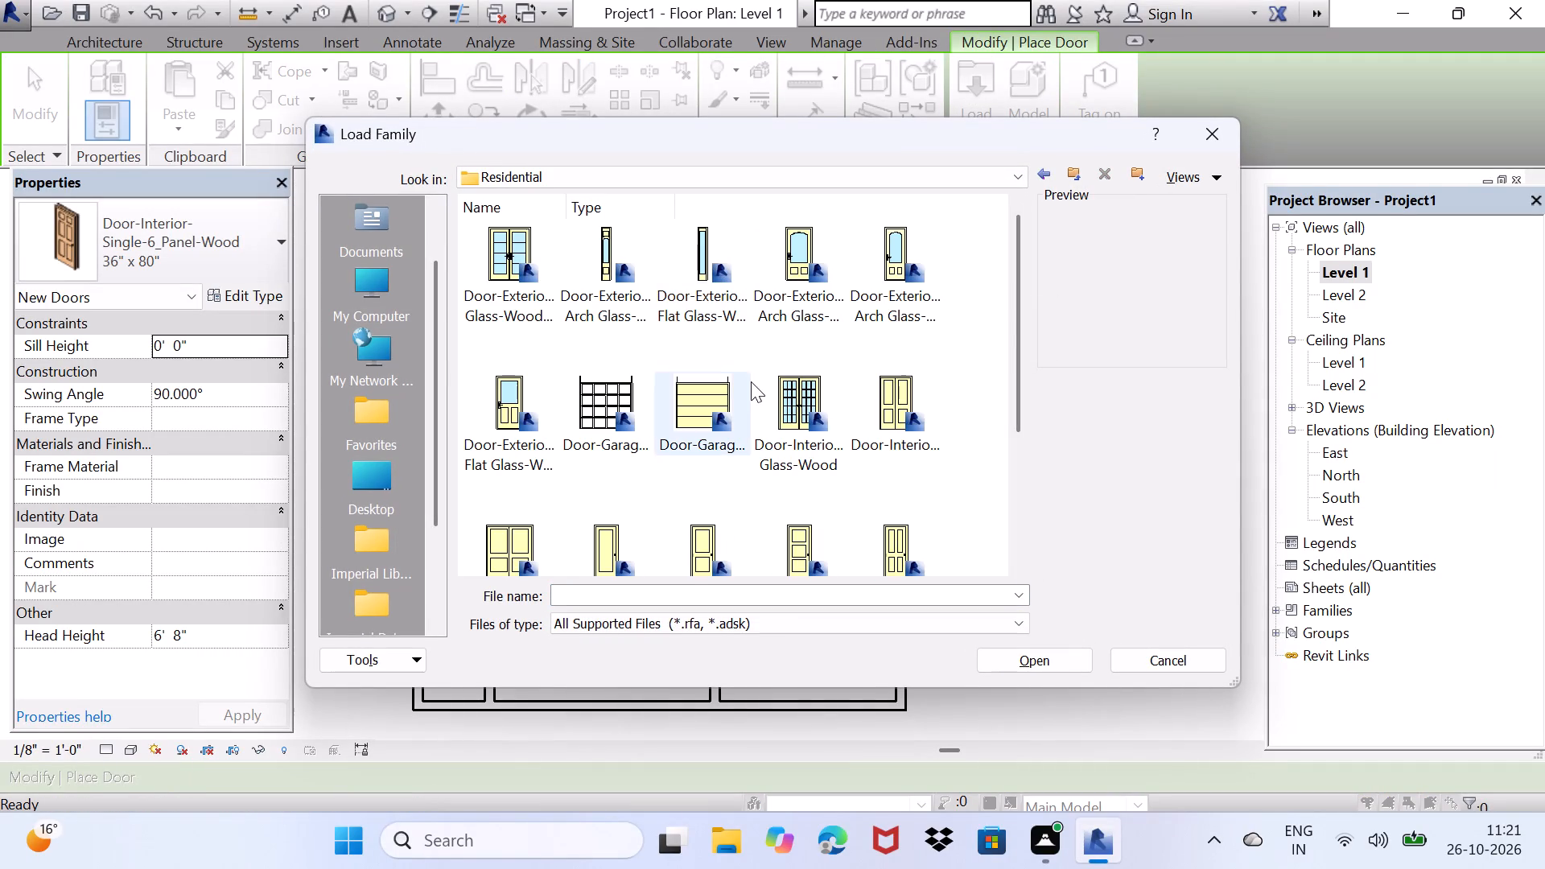
scroll(753, 388, down, 2)
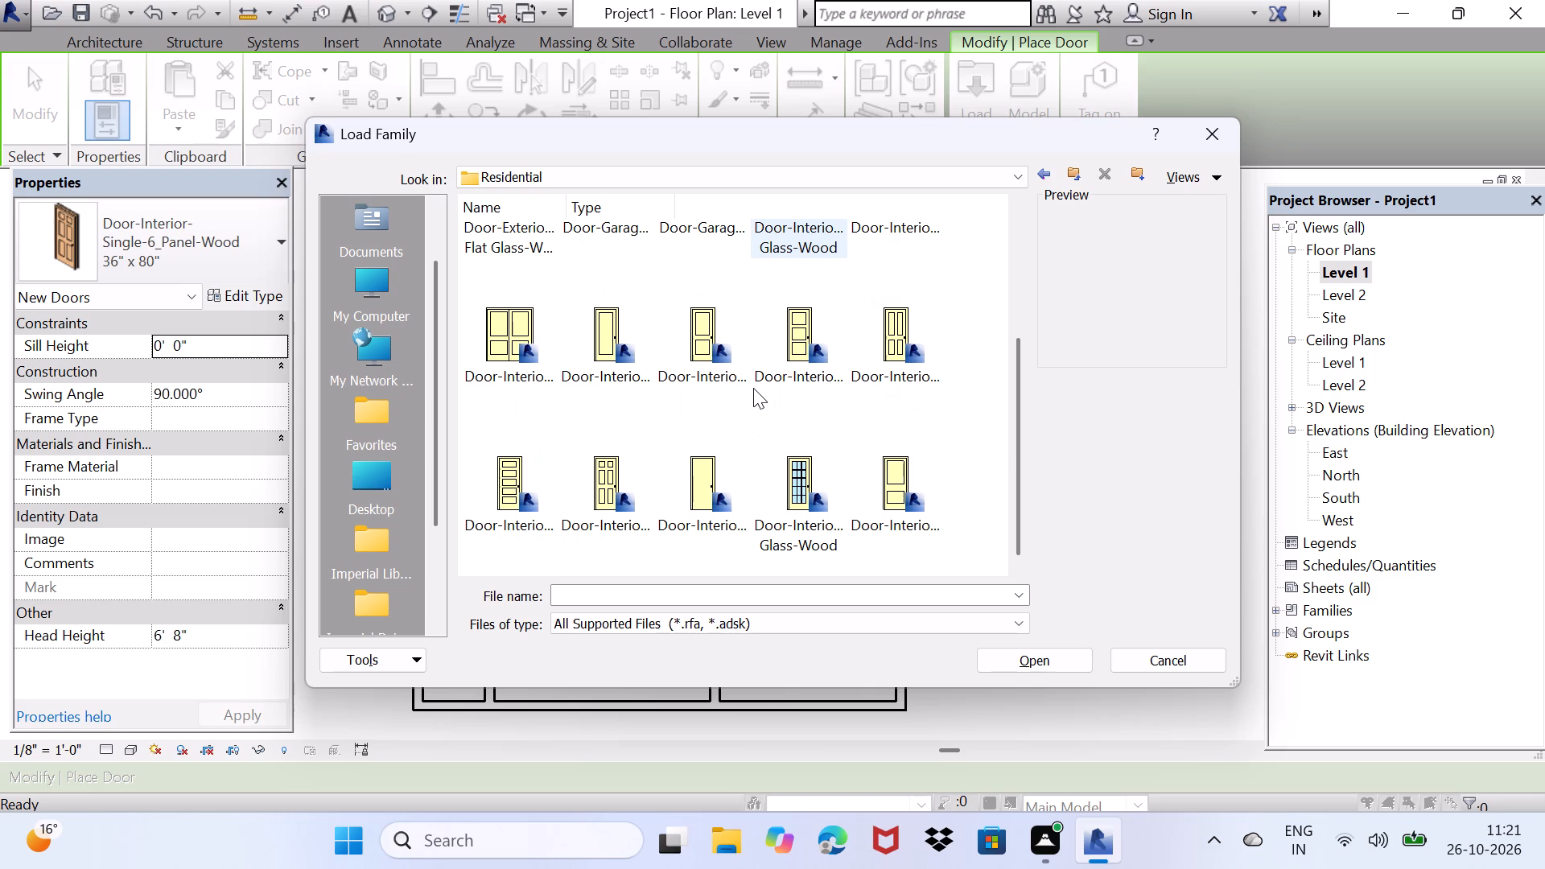
scroll(753, 388, up, 2)
scroll(753, 388, down, 1)
scroll(753, 388, up, 1)
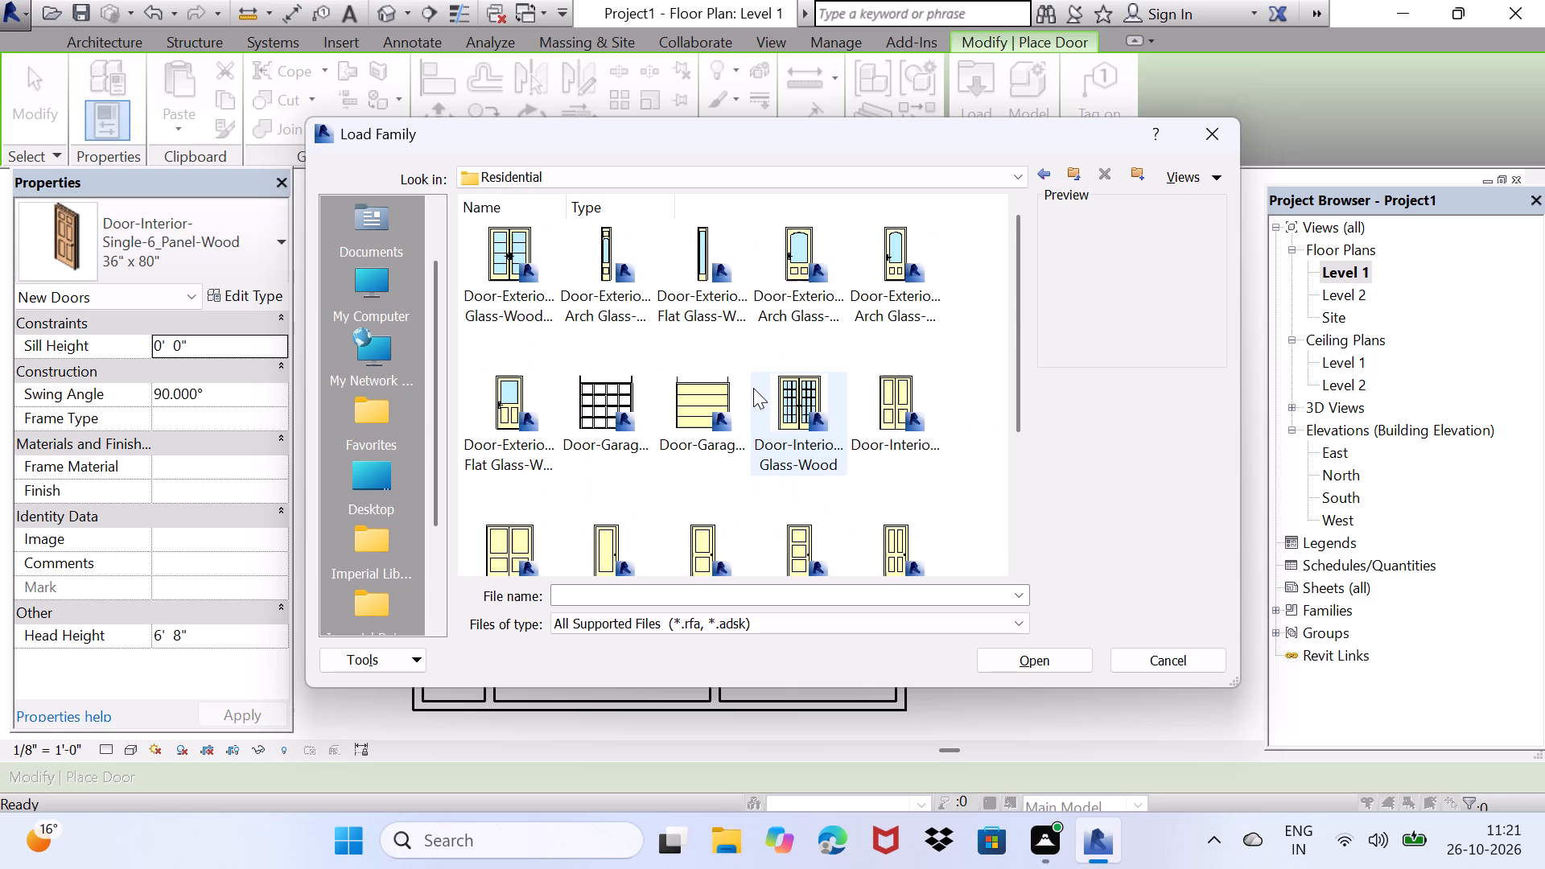
scroll(753, 388, down, 1)
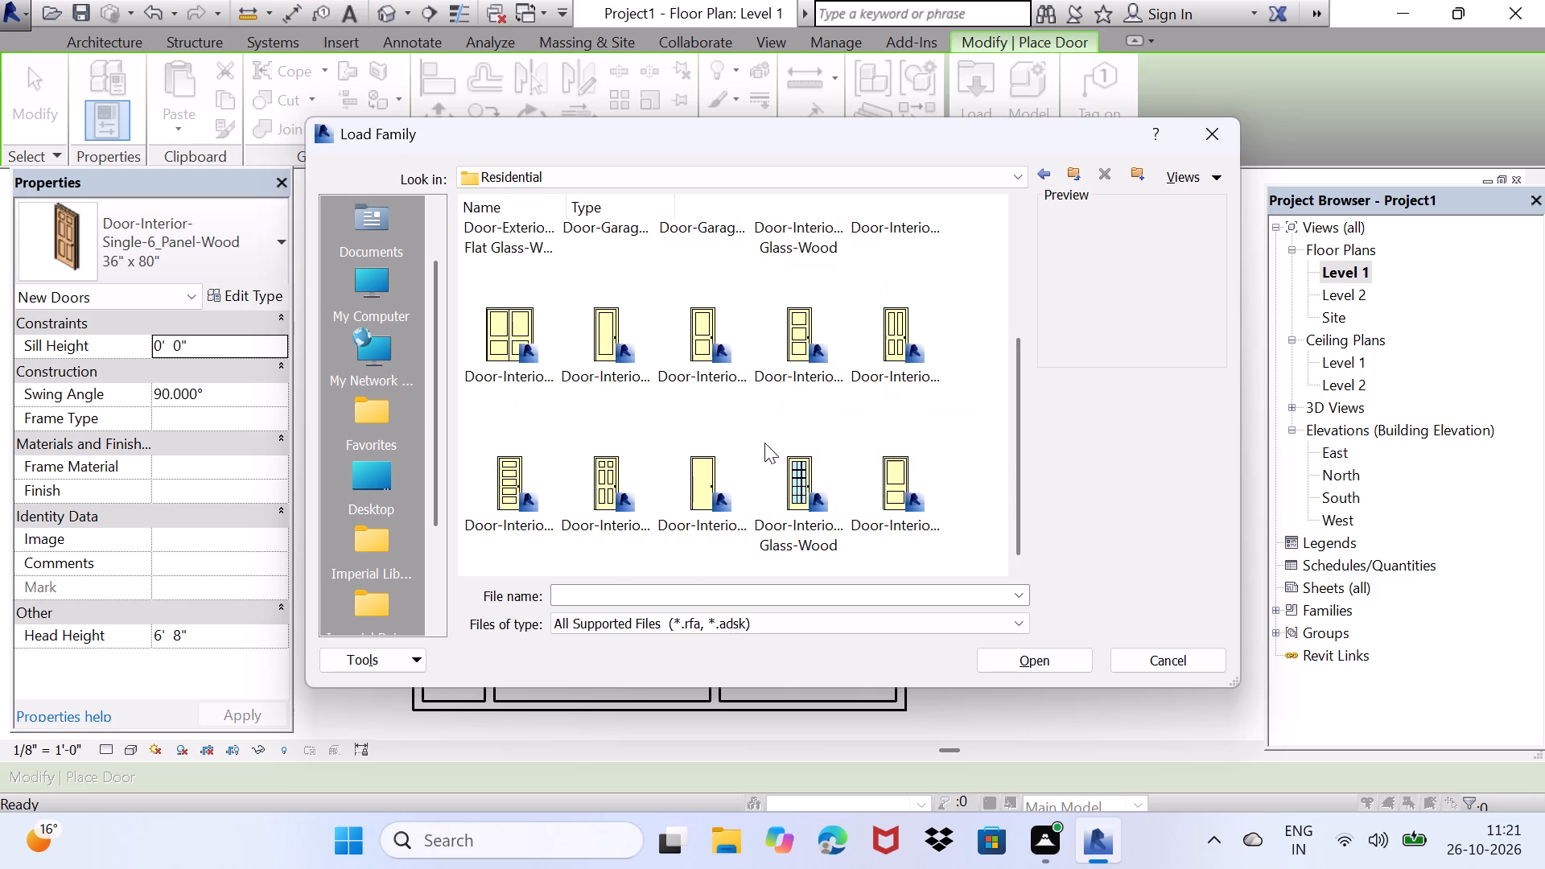
click(693, 487)
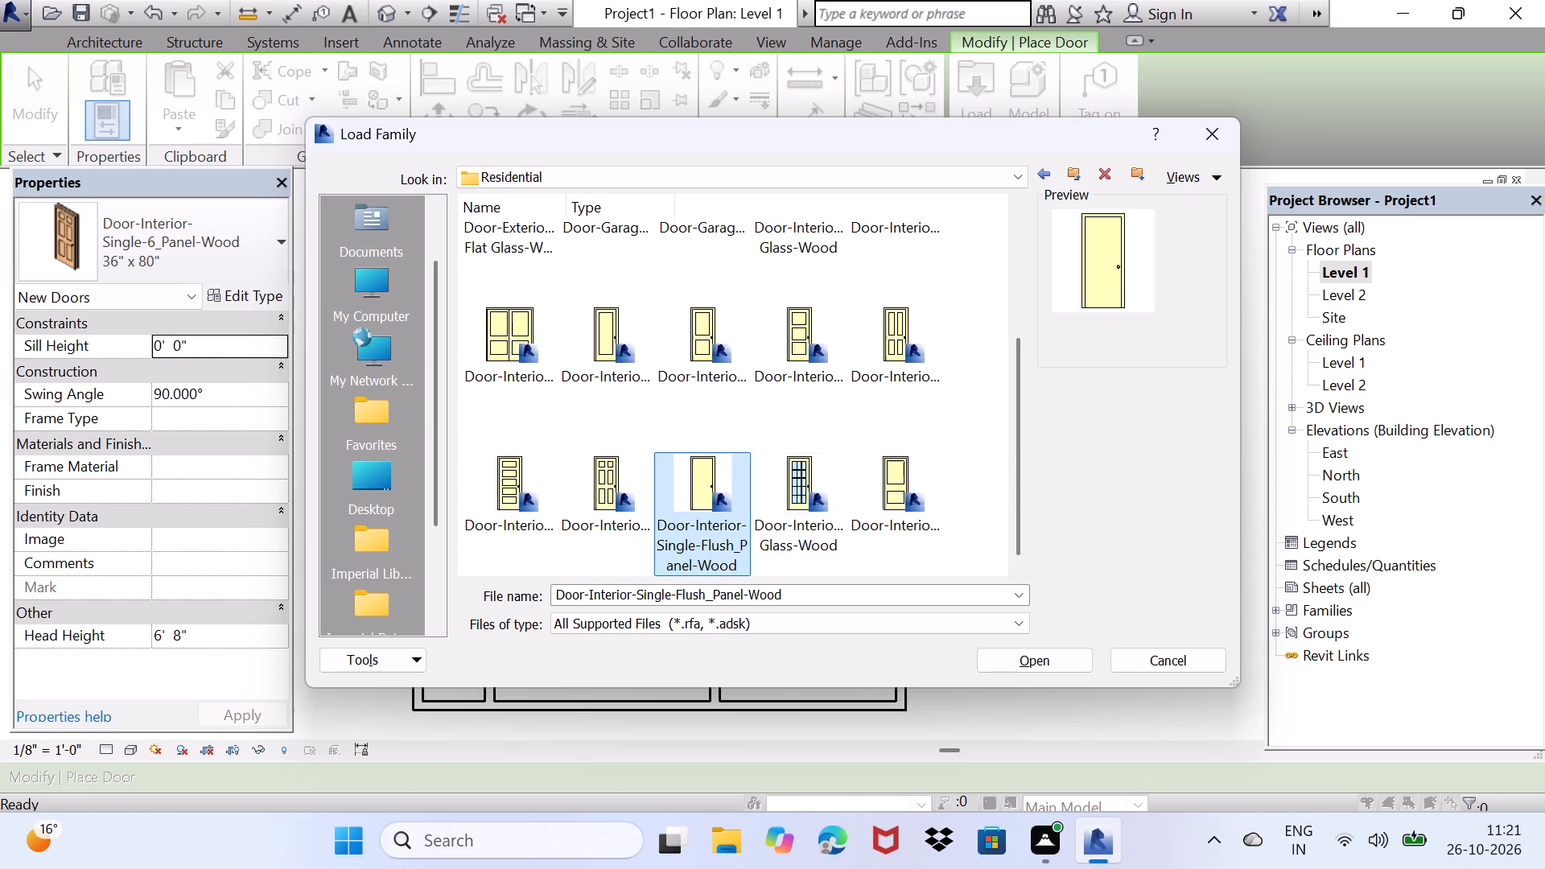
click(999, 641)
click(1004, 662)
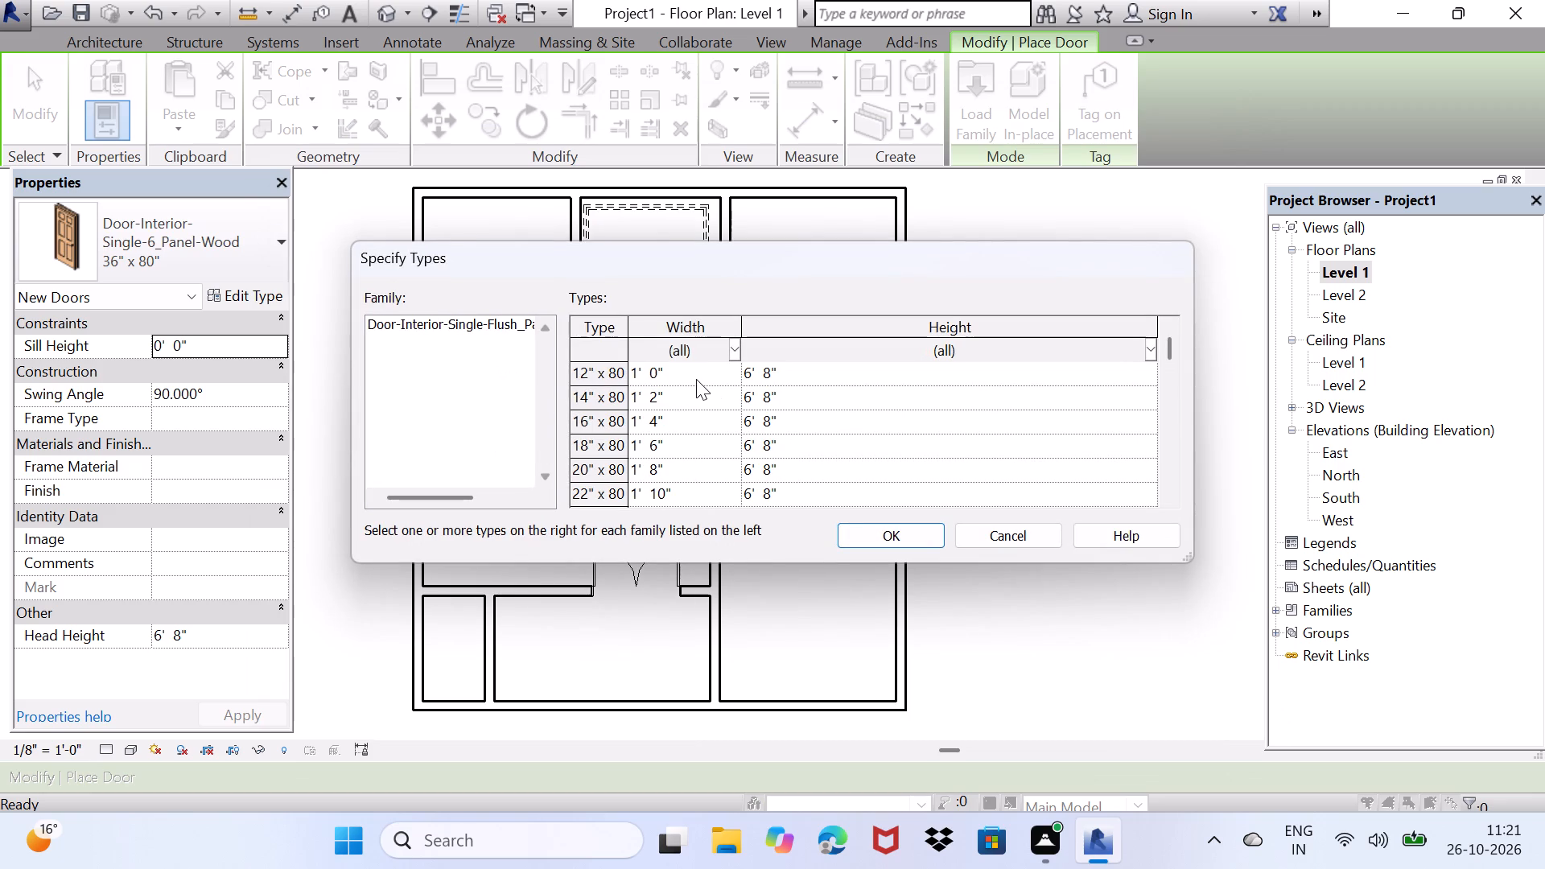
click(696, 379)
click(895, 554)
click(895, 536)
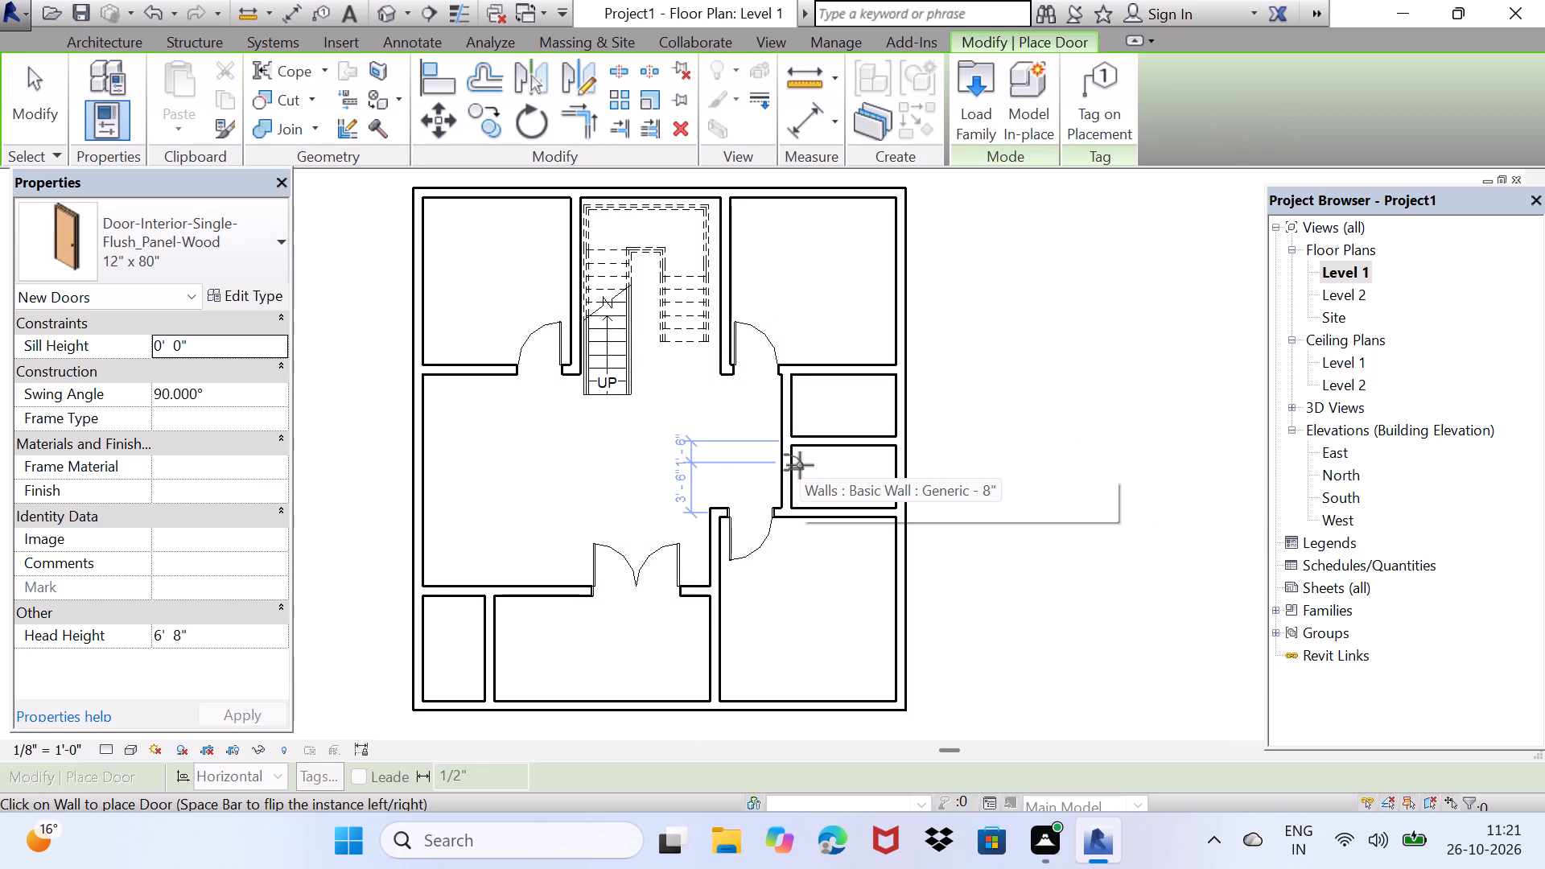
Place flush doors with flipped hinge sides in the southern small east room's west wall and the northern one's north wall, about 2'-0" from its west wall.
key(space)
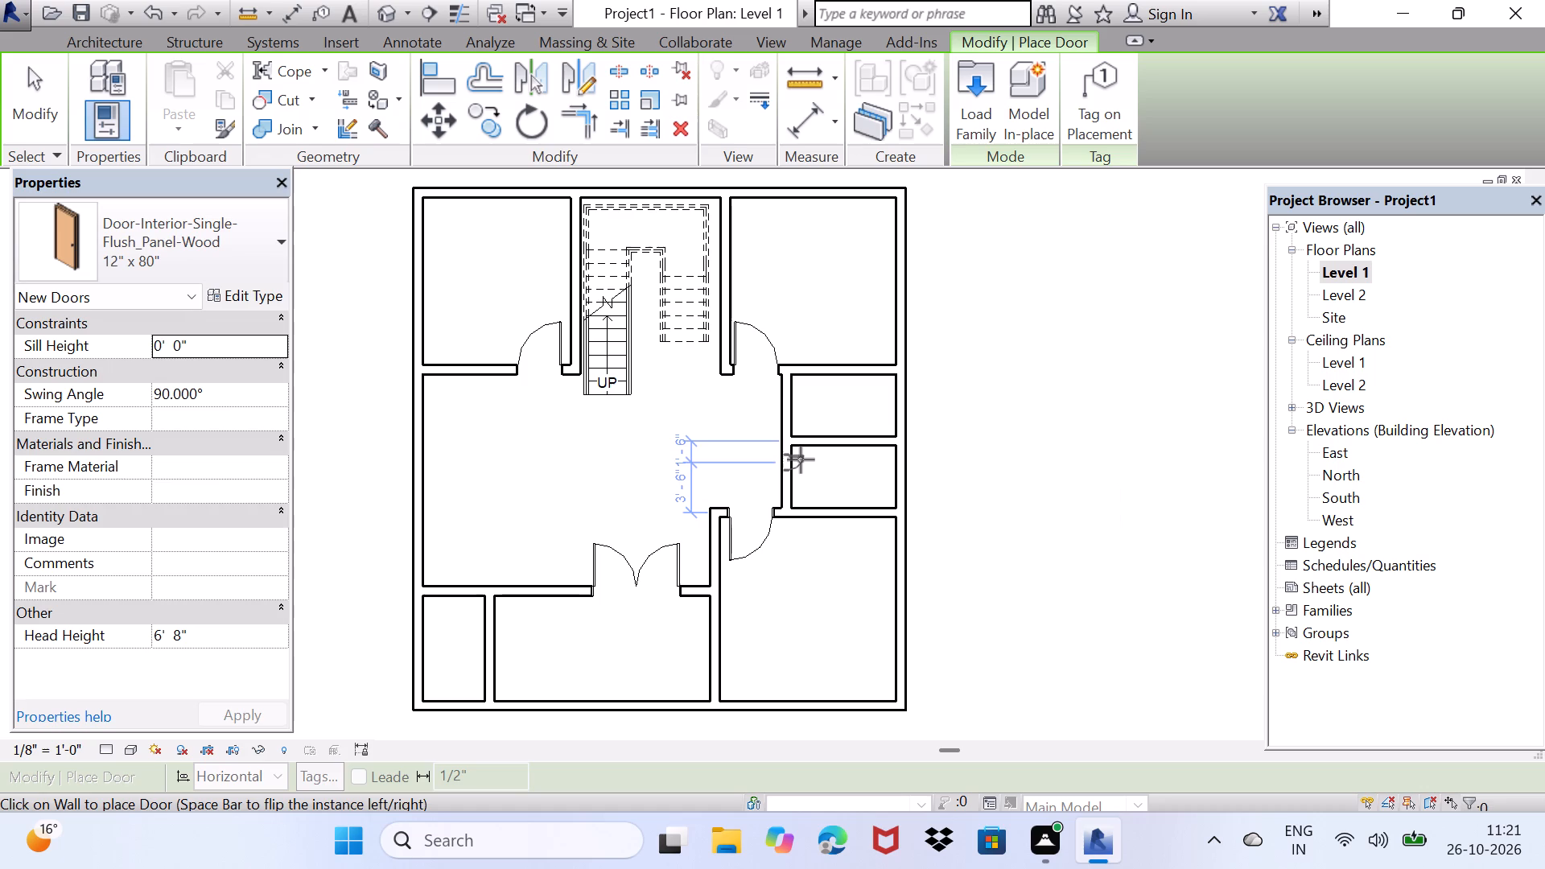
click(801, 459)
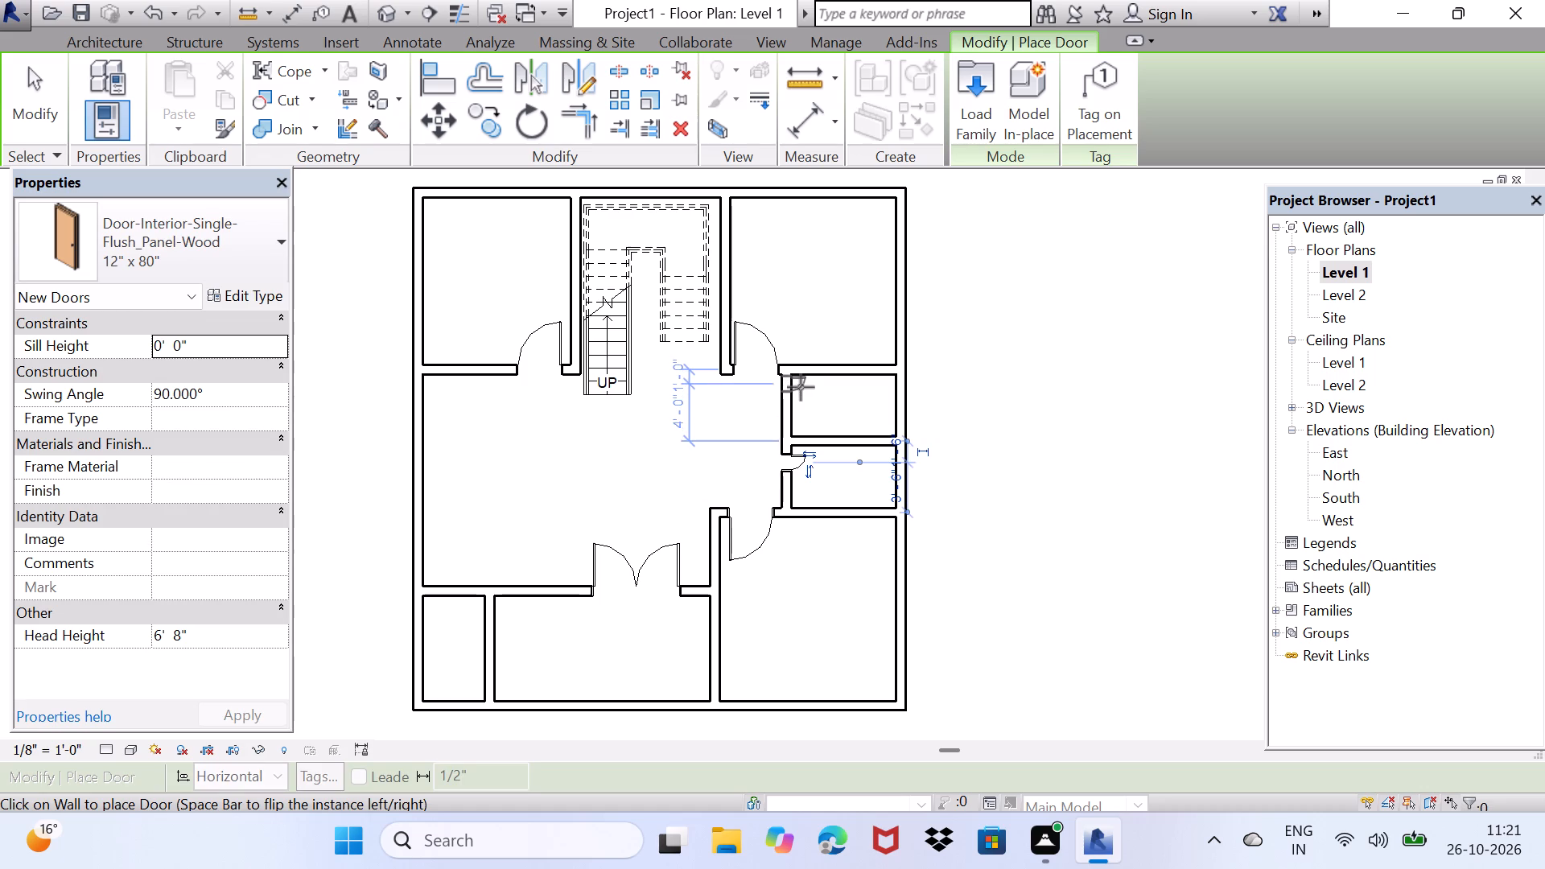
key(space)
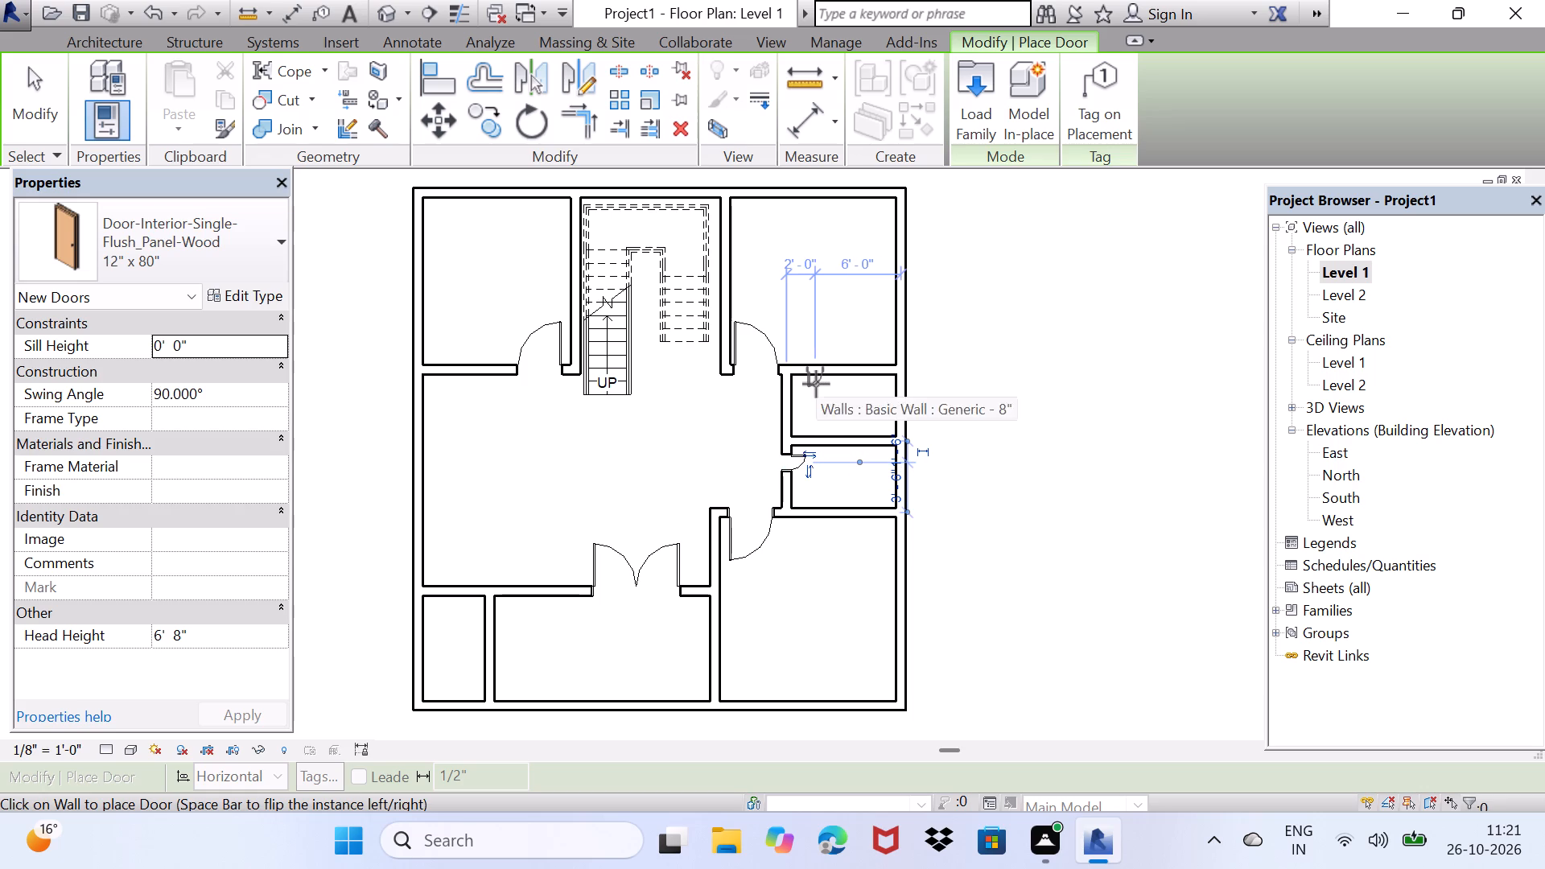
click(815, 384)
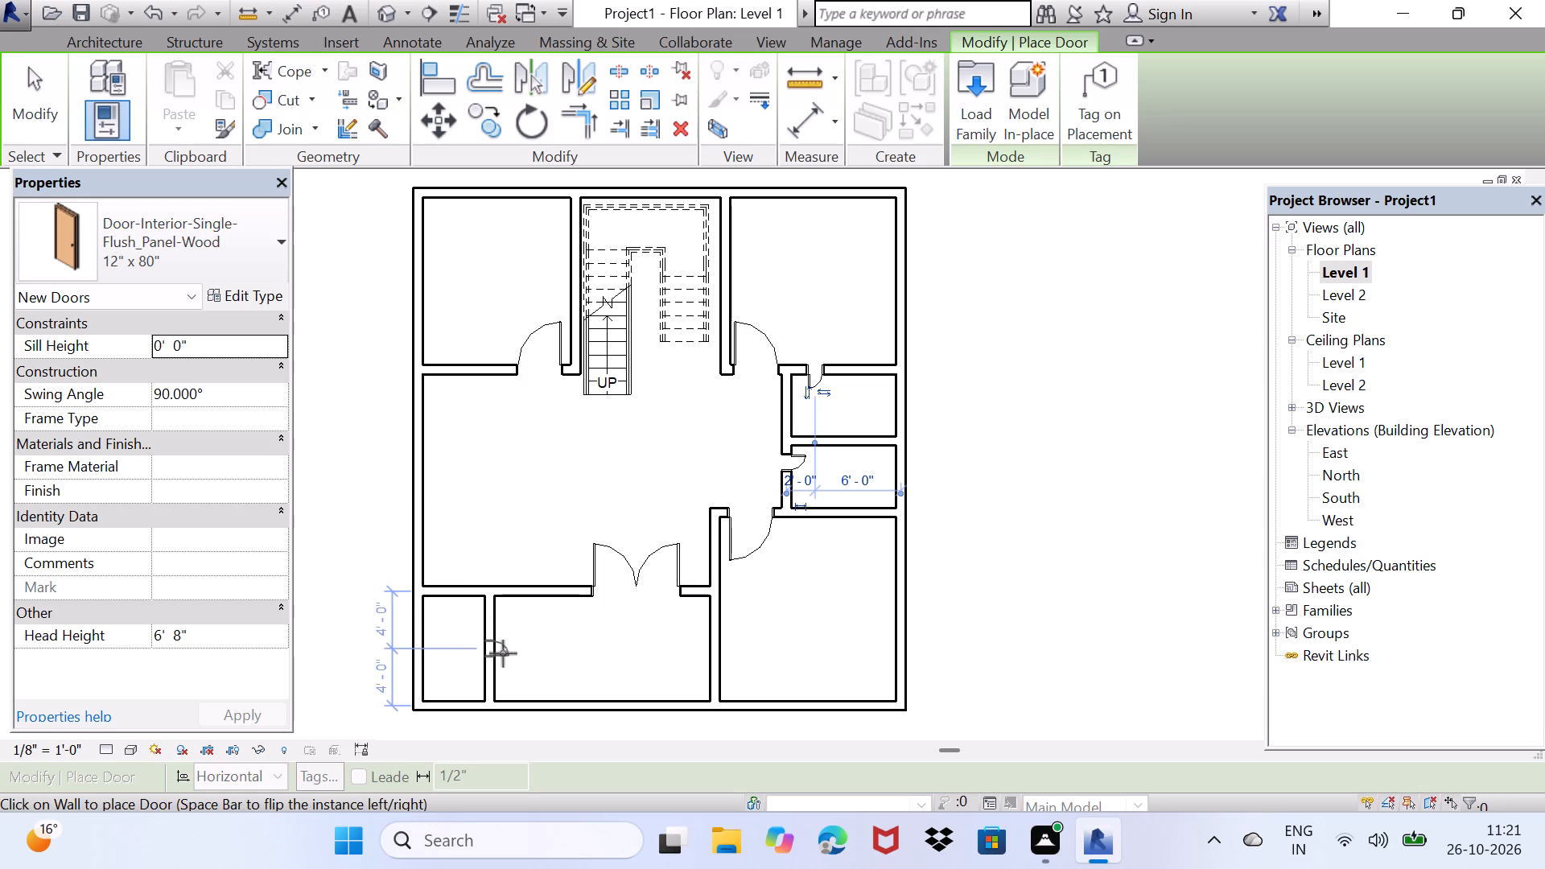
Place a flush door in the partition between the southwest and south-middle rooms, about 2'-0" from the south wall, and finish door placement.
click(497, 675)
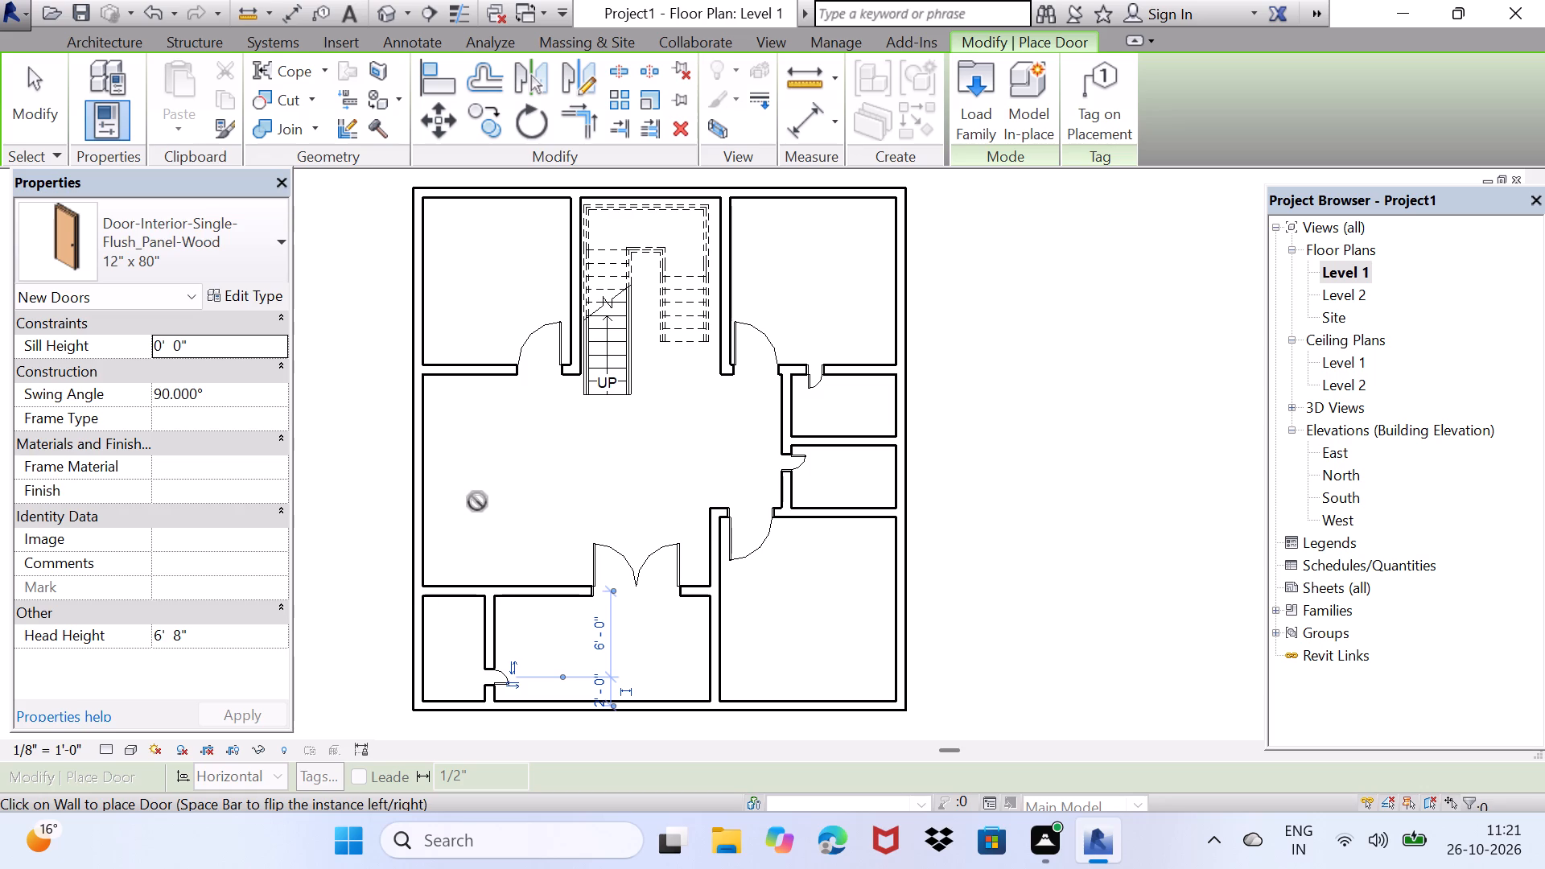
key(grave)
key(Escape)
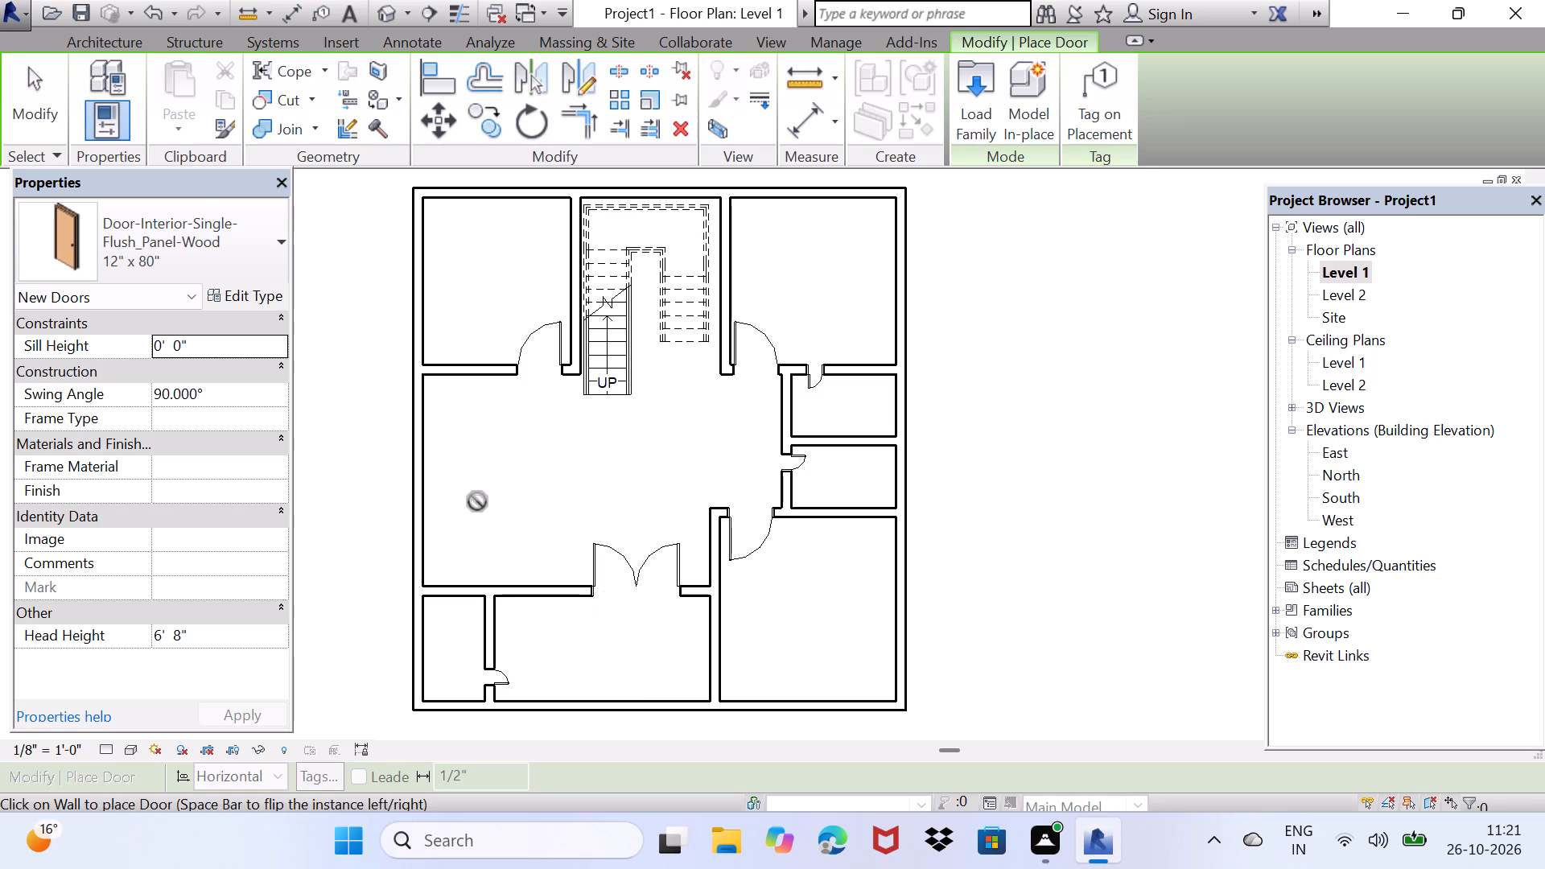
key(Escape)
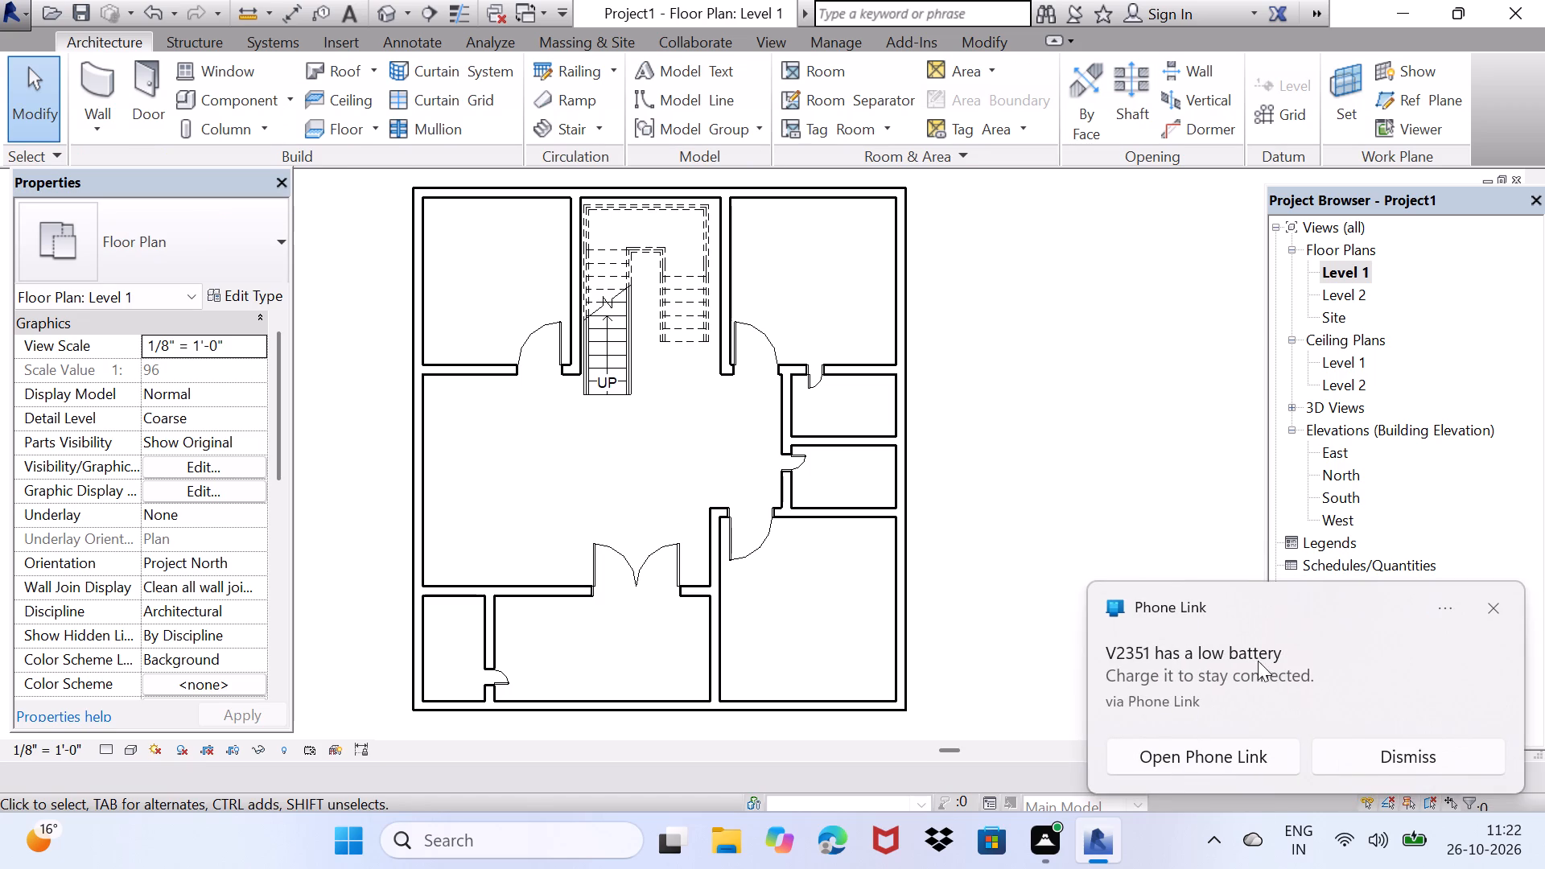
Dismiss the phone notification pop-ups.
click(1485, 607)
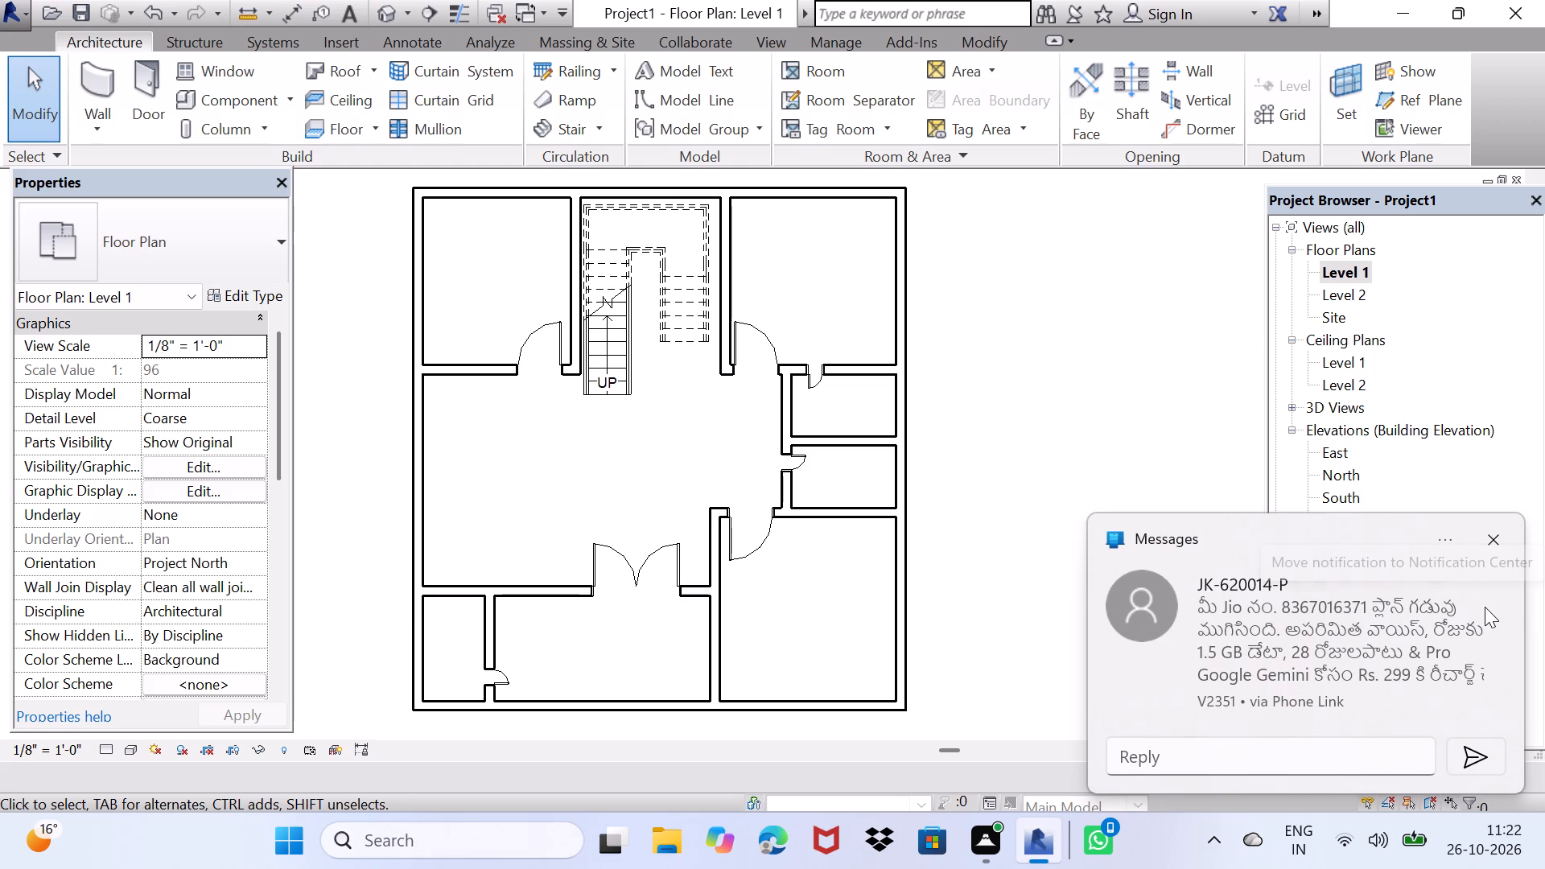
click(1493, 537)
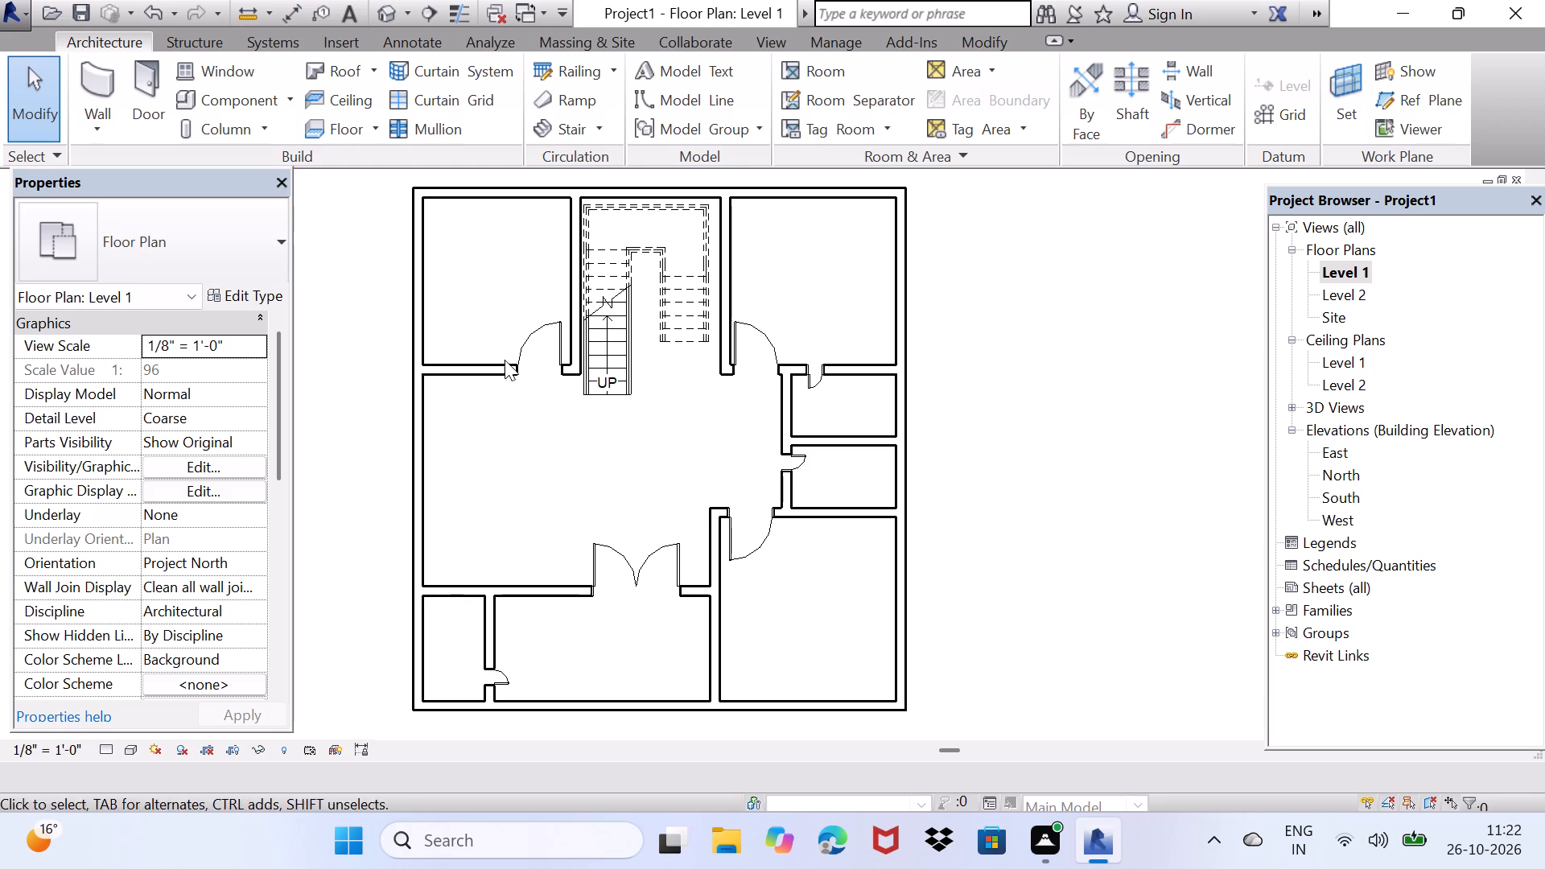
Create a Generic - 12" floor on Level 1, picking the west, south, east and north exterior walls as boundary with a 1'-0" outward offset.
scroll(422, 589, up, 1)
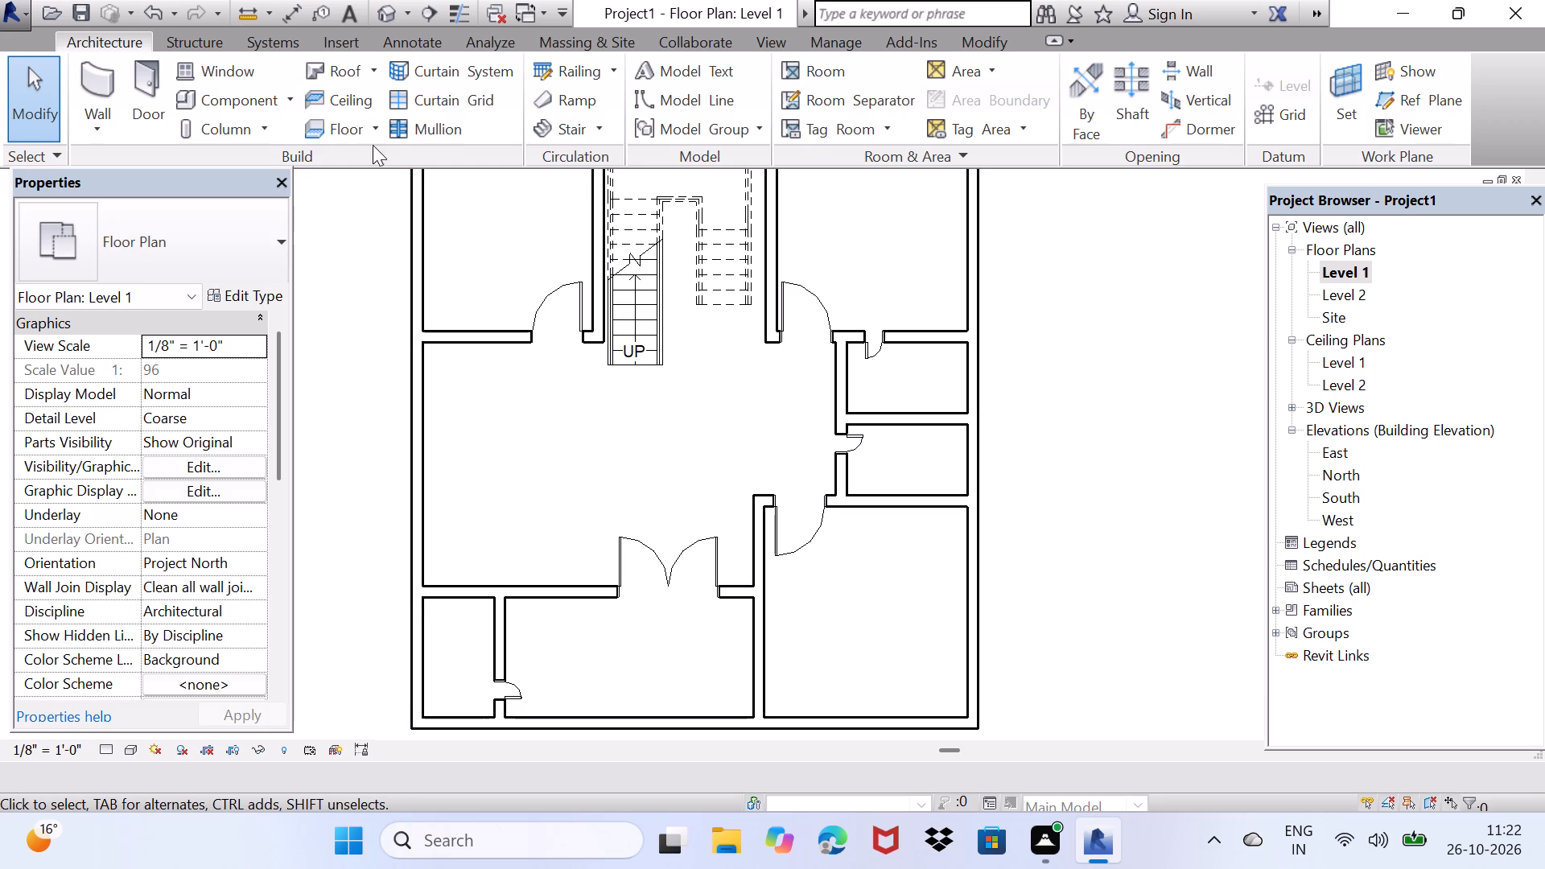
click(363, 131)
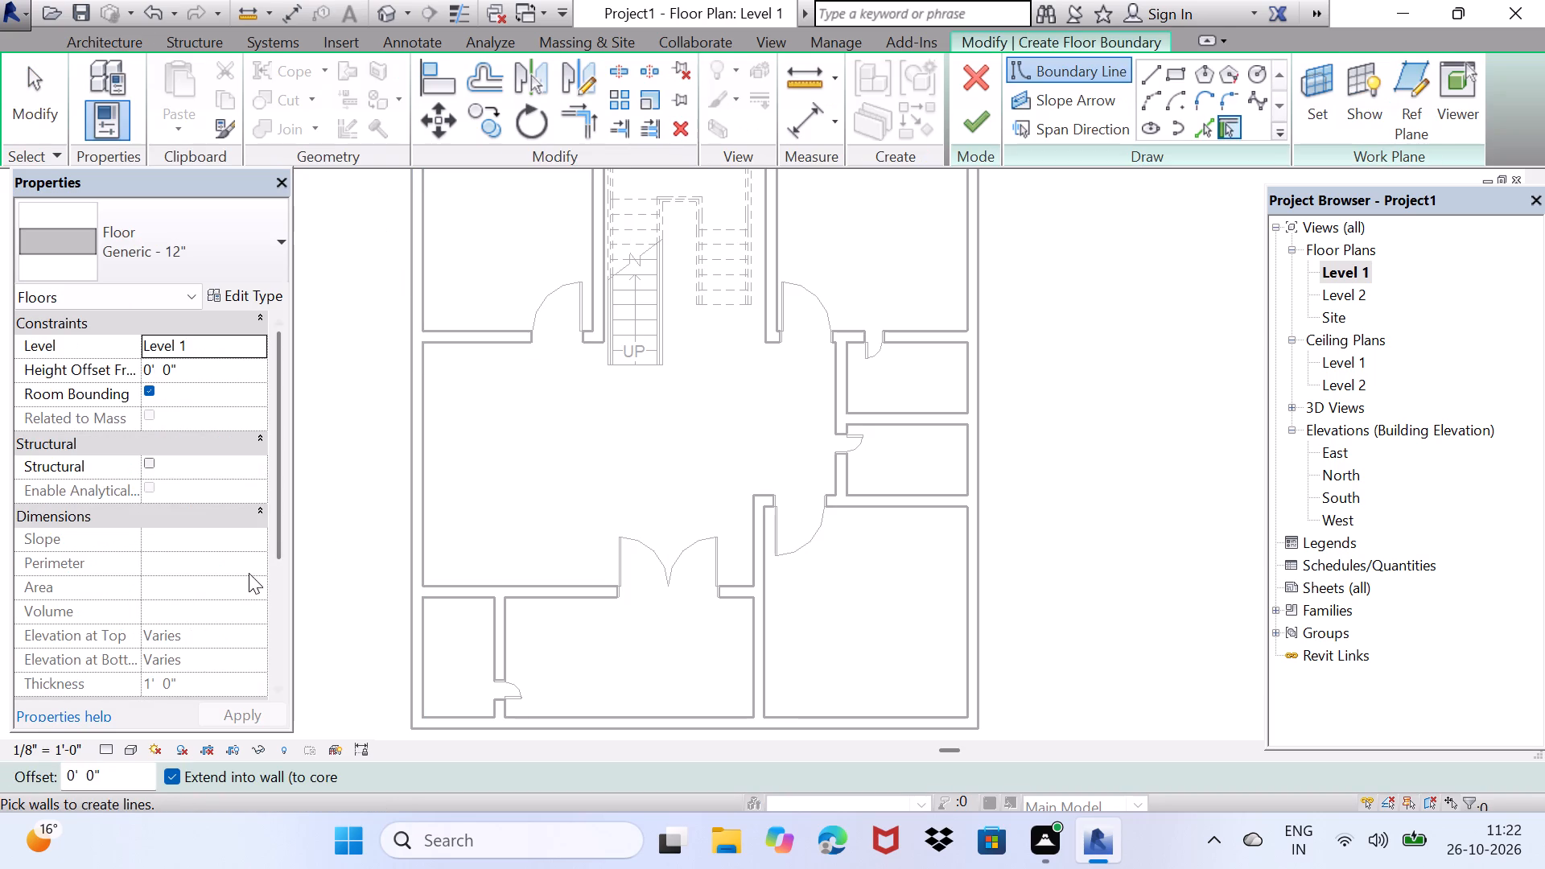
click(141, 760)
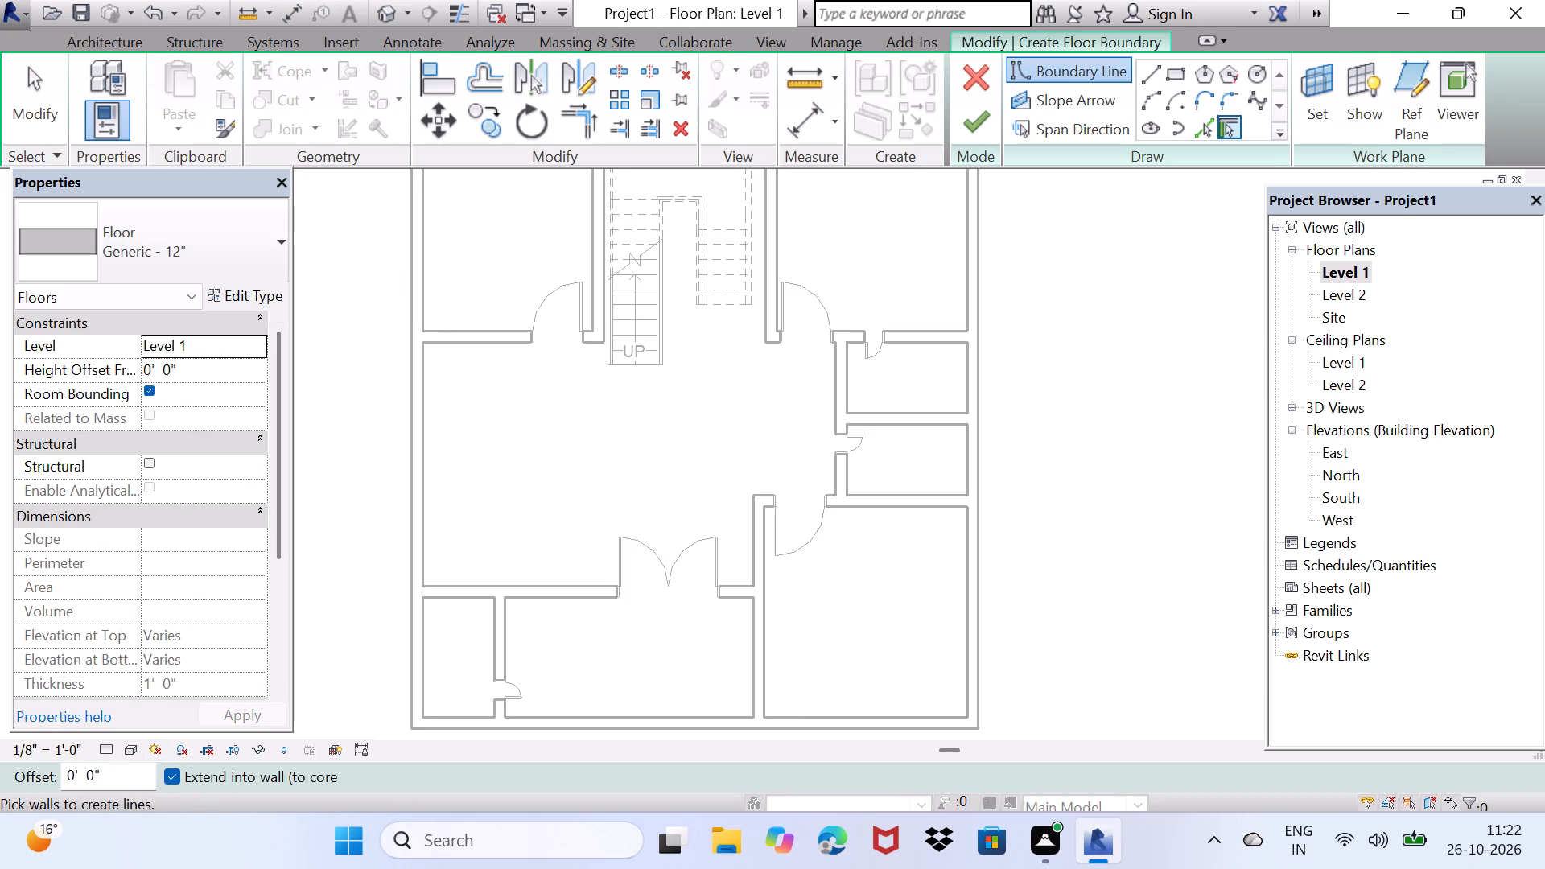
click(123, 775)
key(BackSpace)
key(BackSpace)
key(BackSpace)
key(BackSpace)
key(BackSpace)
key(BackSpace)
key(BackSpace)
key(BackSpace)
key(BackSpace)
key(BackSpace)
key(BackSpace)
key(BackSpace)
key(BackSpace)
key(BackSpace)
key(BackSpace)
key(BackSpace)
key(1)
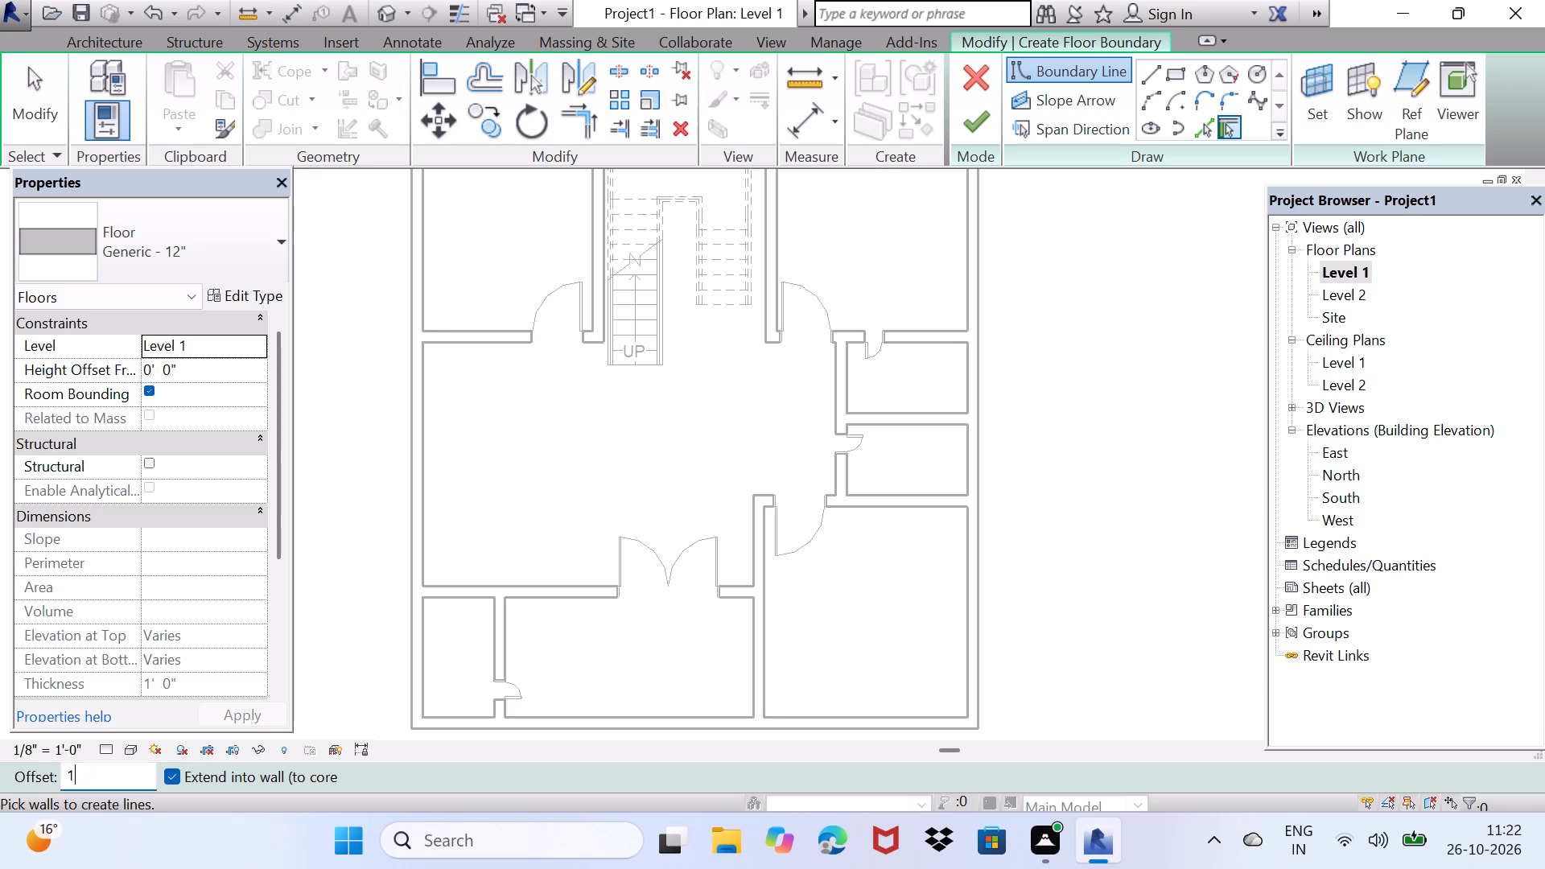
key(slash)
key(BackSpace)
key(period)
key(BackSpace)
key(apostrophe)
key(Return)
scroll(85, 686, down, 2)
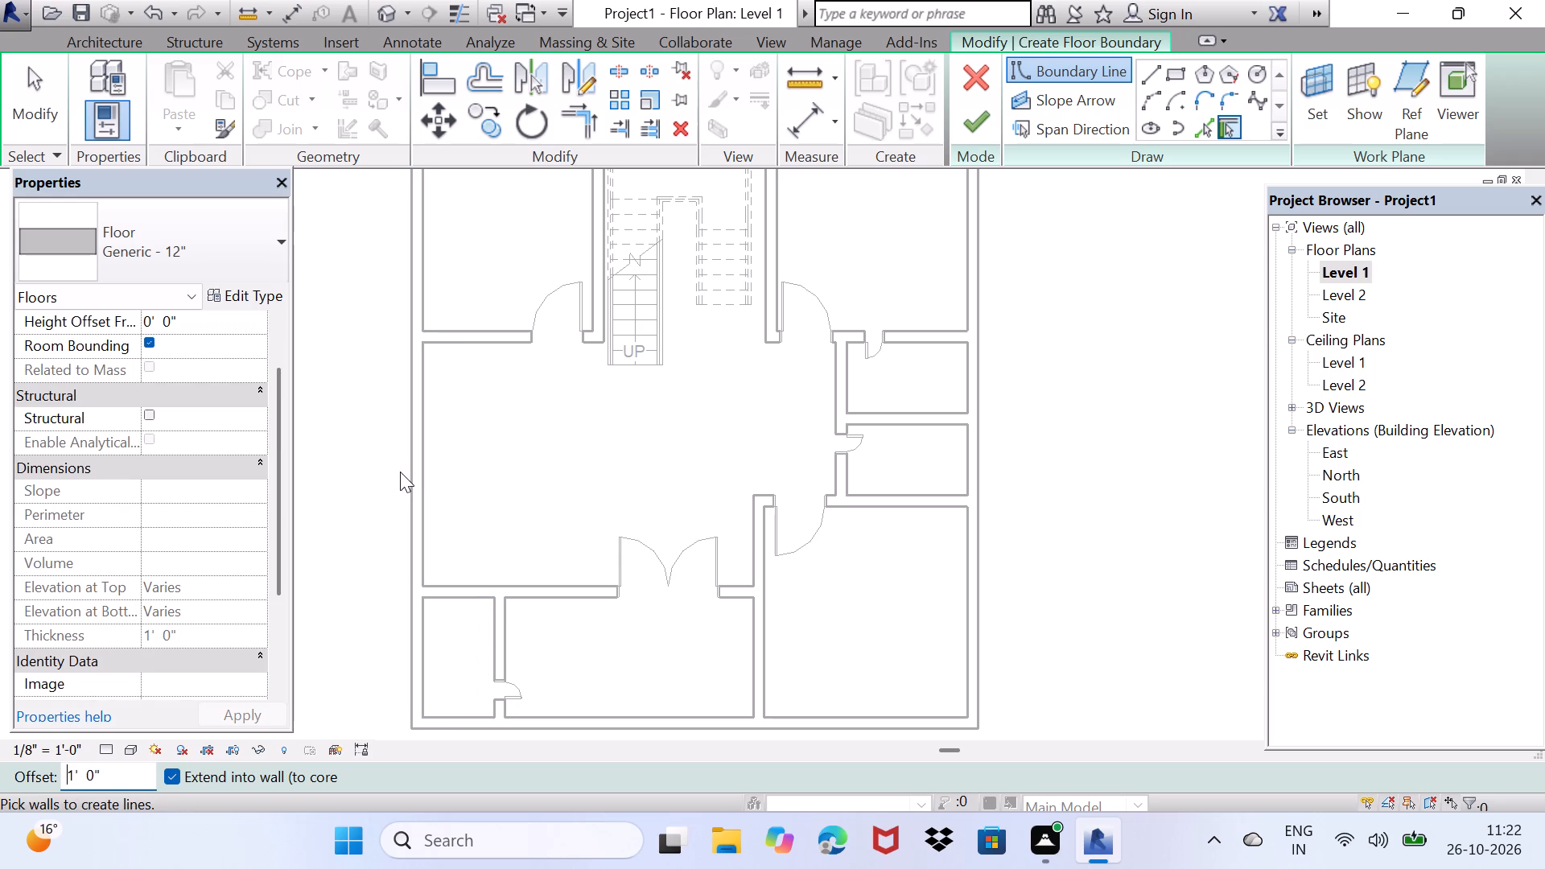
click(404, 466)
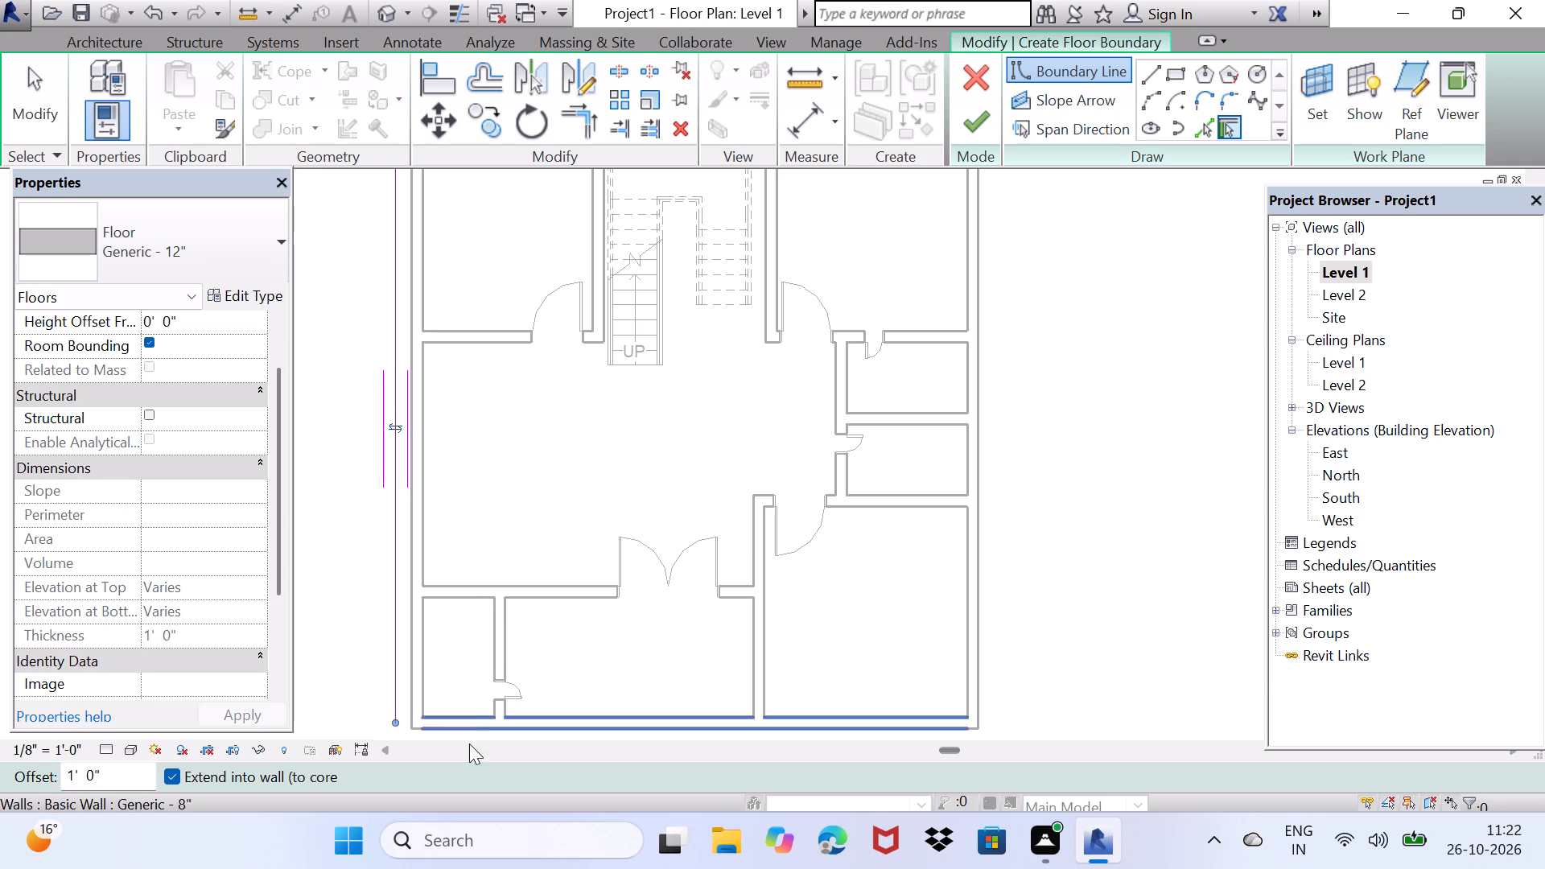
middle_drag(469, 710, 450, 612)
click(426, 612)
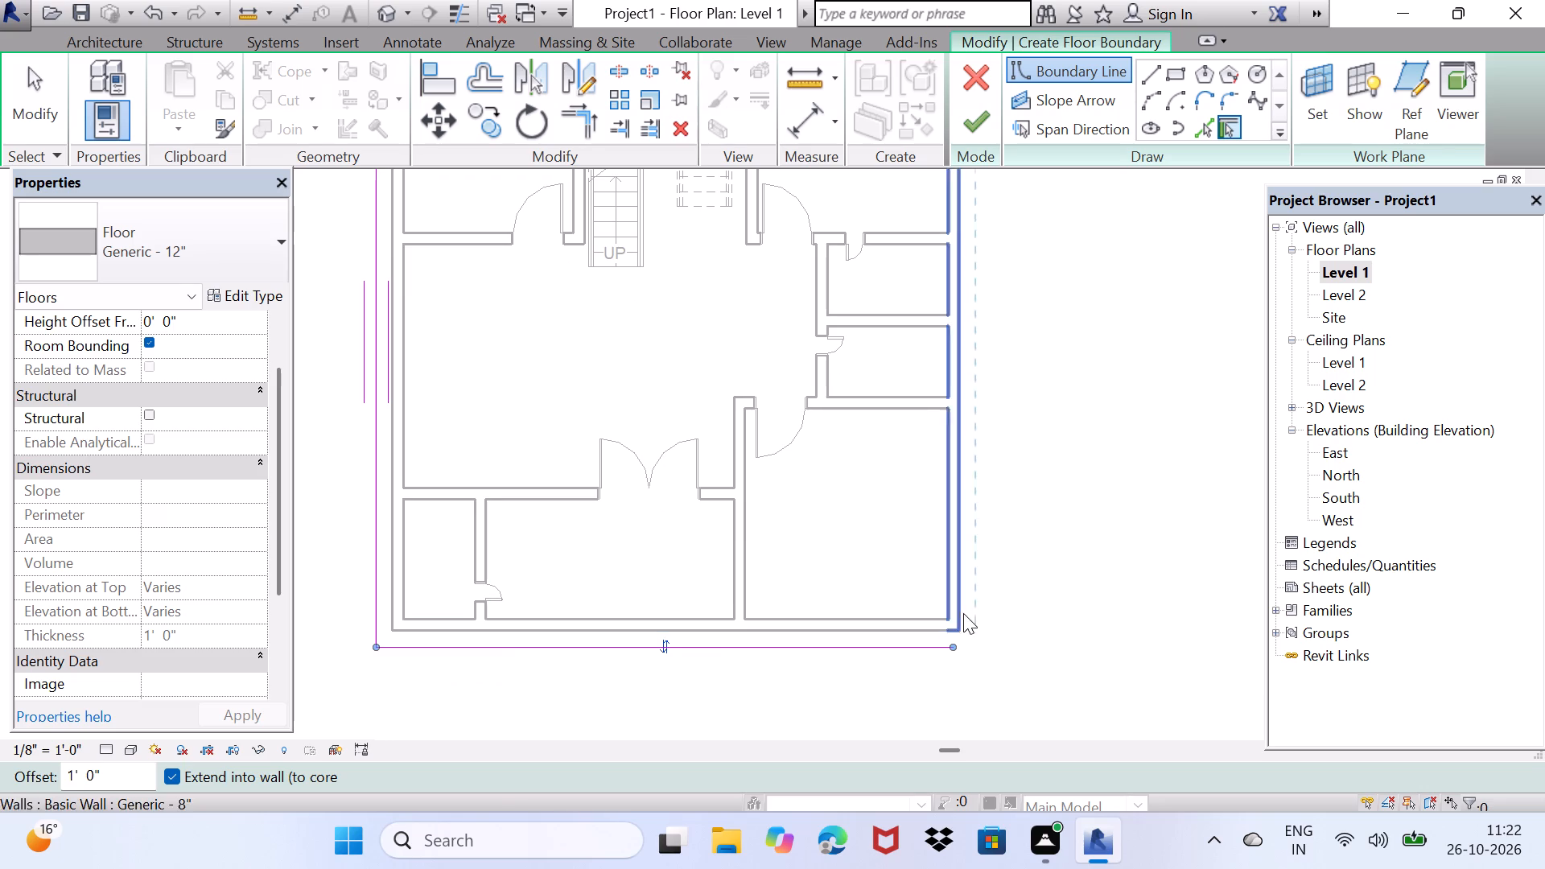
click(959, 607)
middle_drag(892, 550, 855, 841)
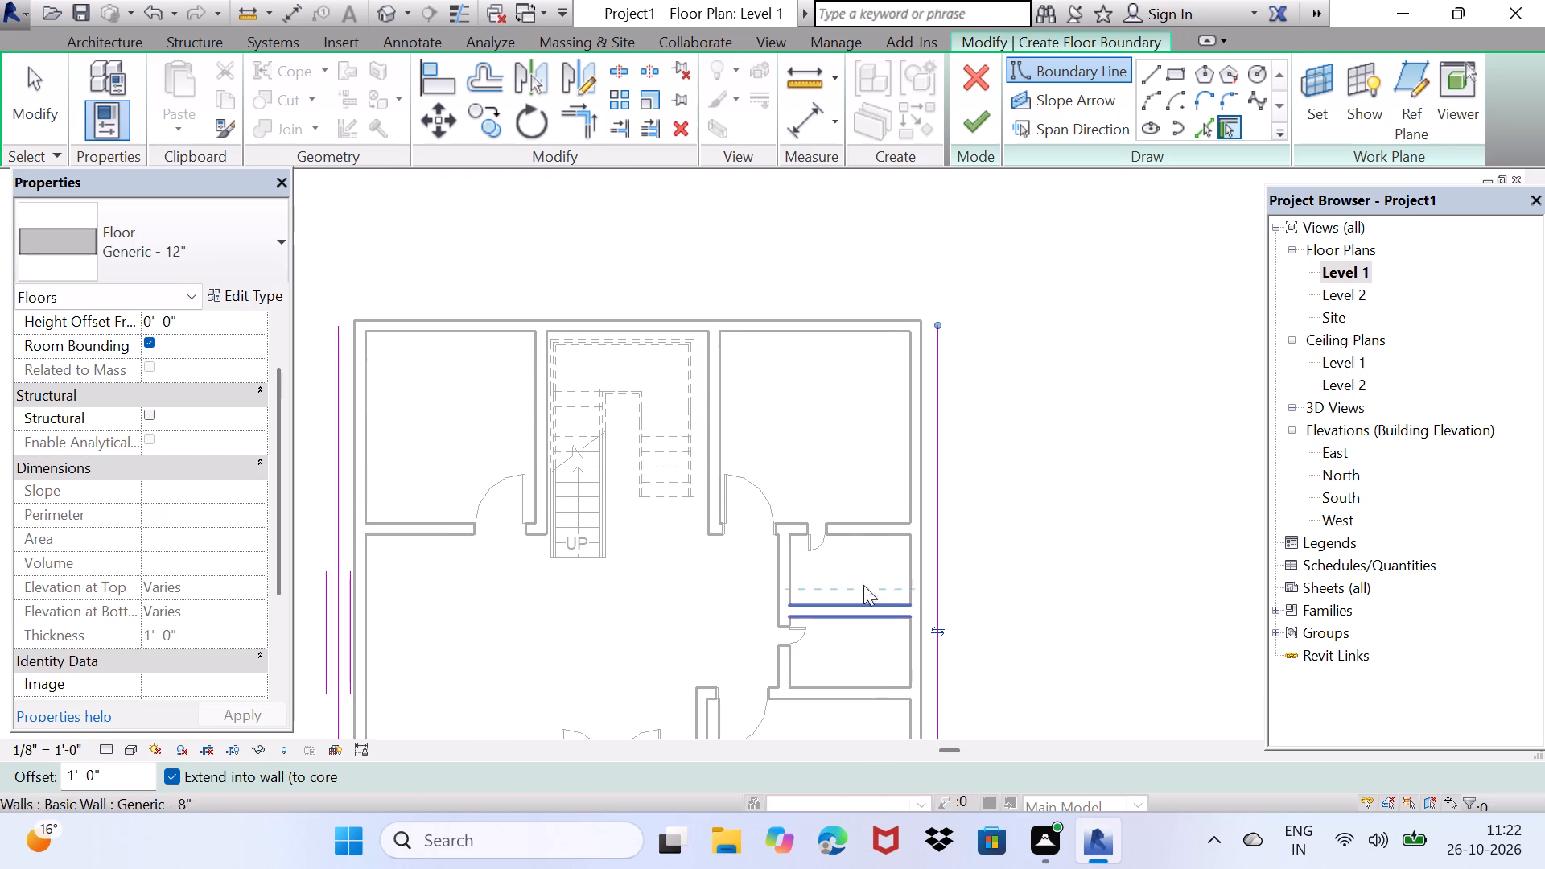
click(700, 317)
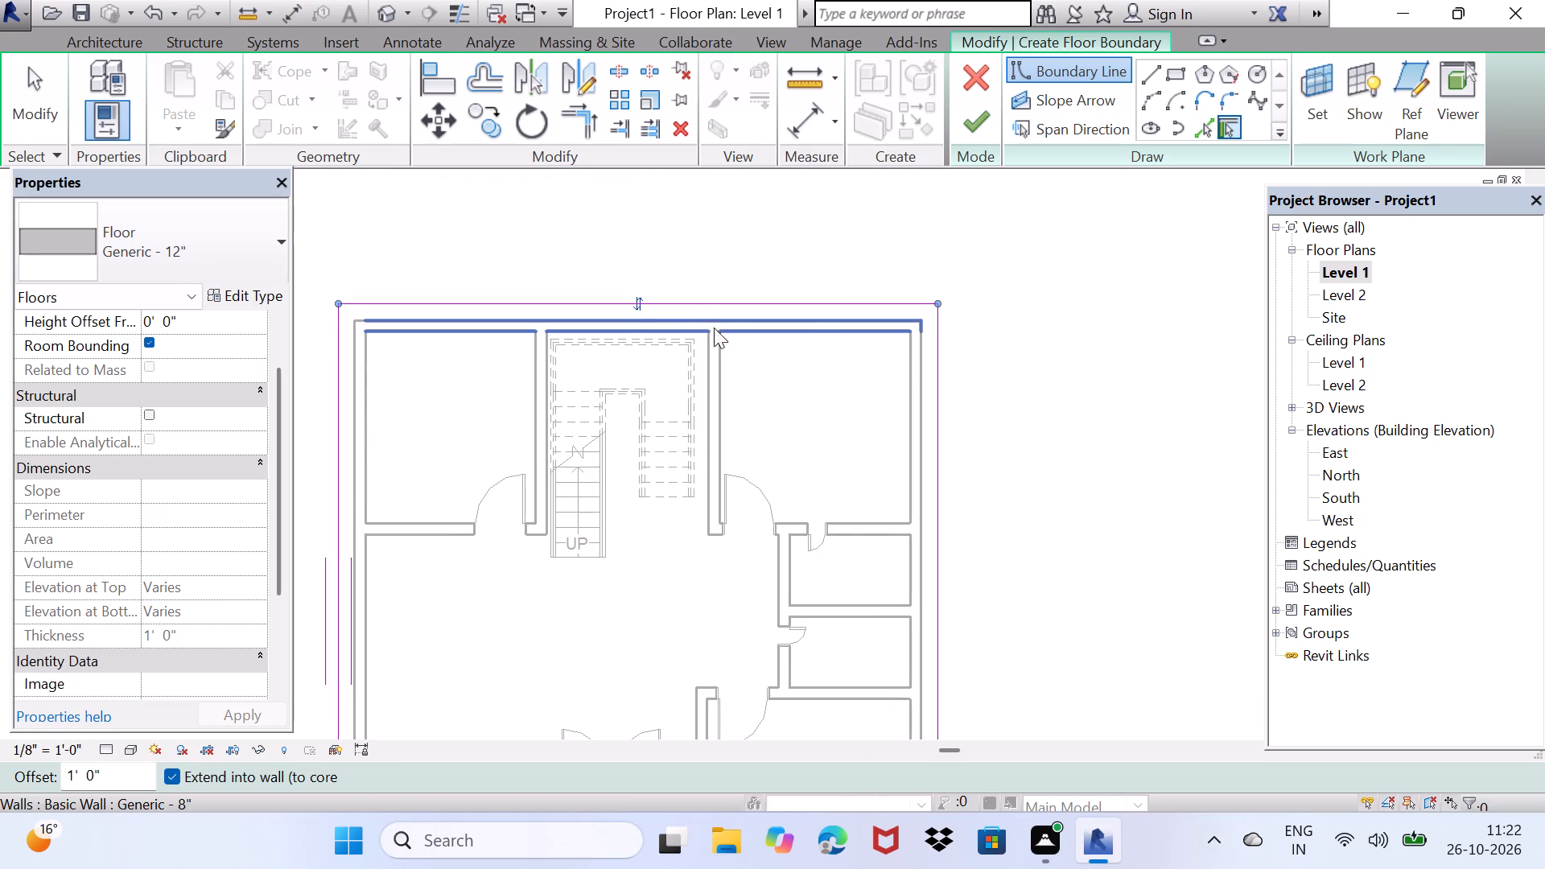
click(969, 124)
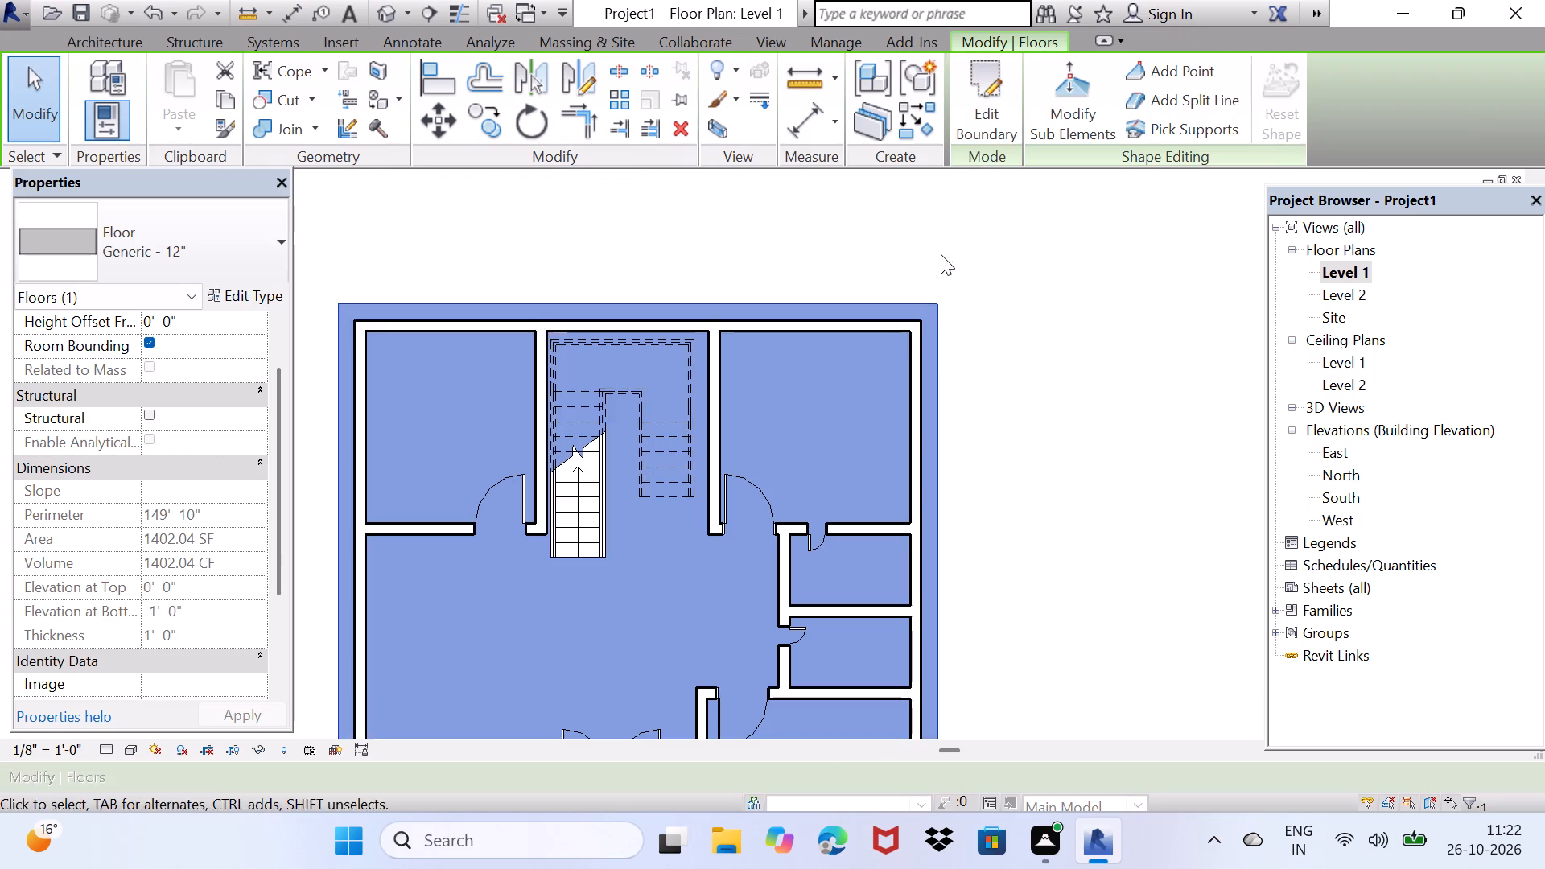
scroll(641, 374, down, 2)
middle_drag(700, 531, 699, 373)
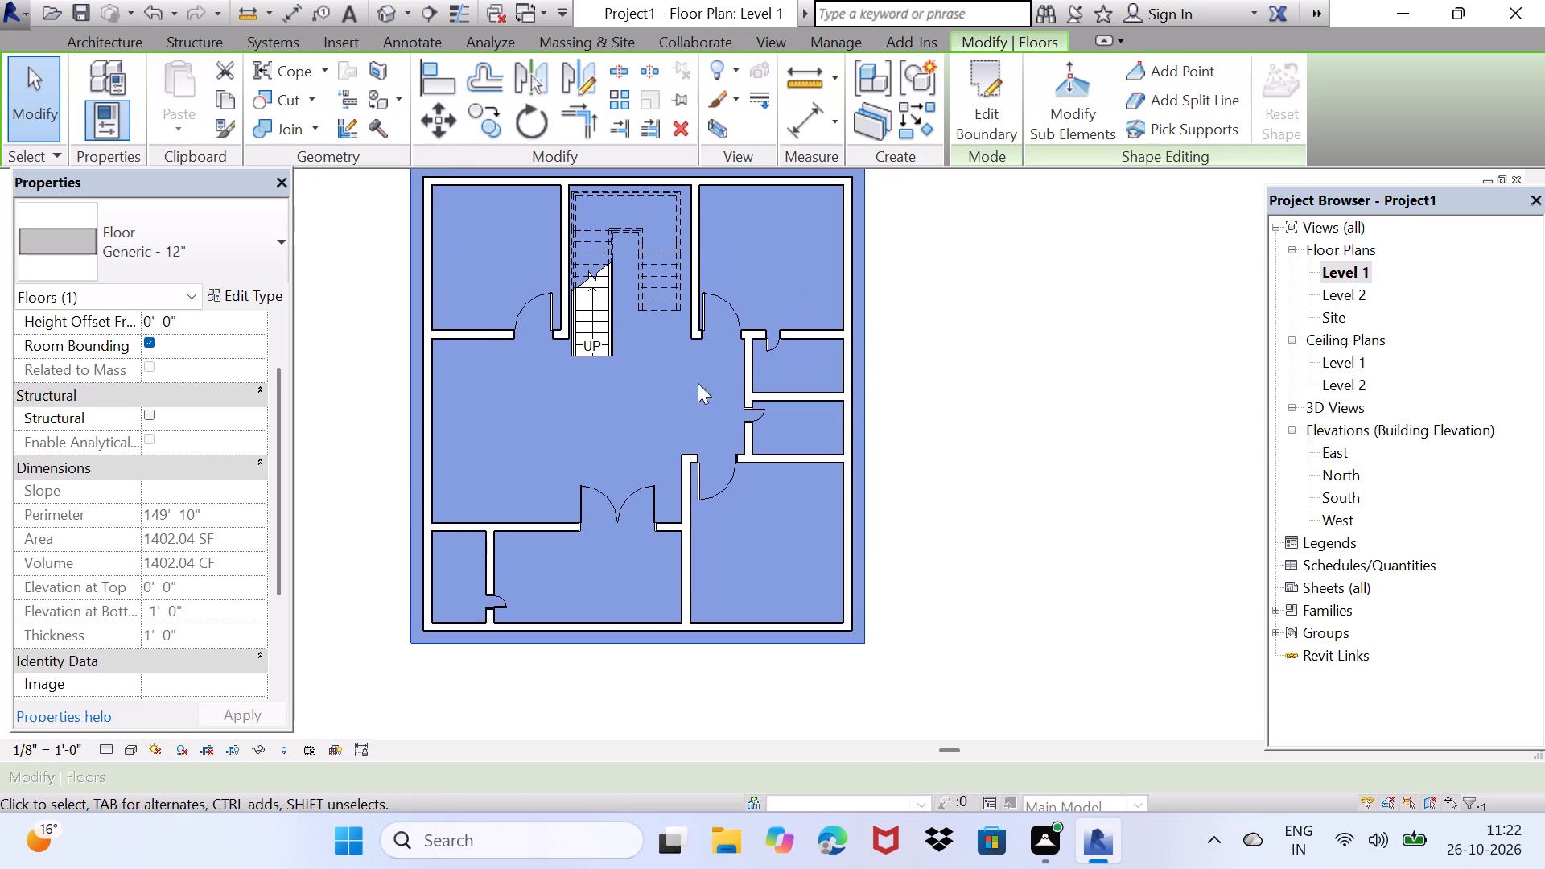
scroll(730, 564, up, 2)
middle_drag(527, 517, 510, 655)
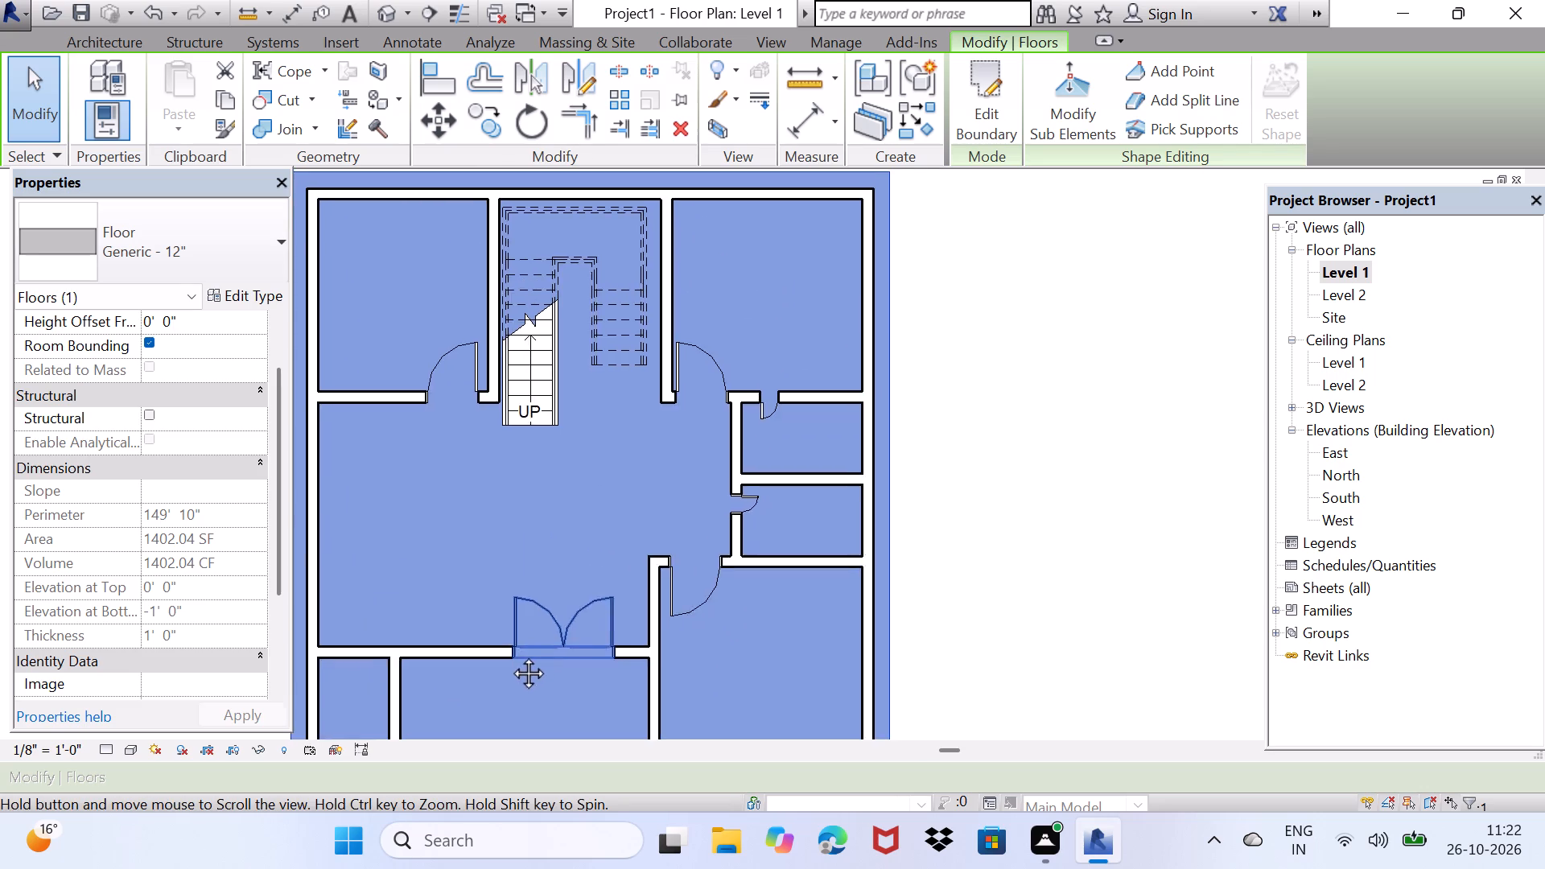
Set the Level 1 plan's visual style to Hidden Line and clear the floor selection.
middle_drag(510, 655, 555, 554)
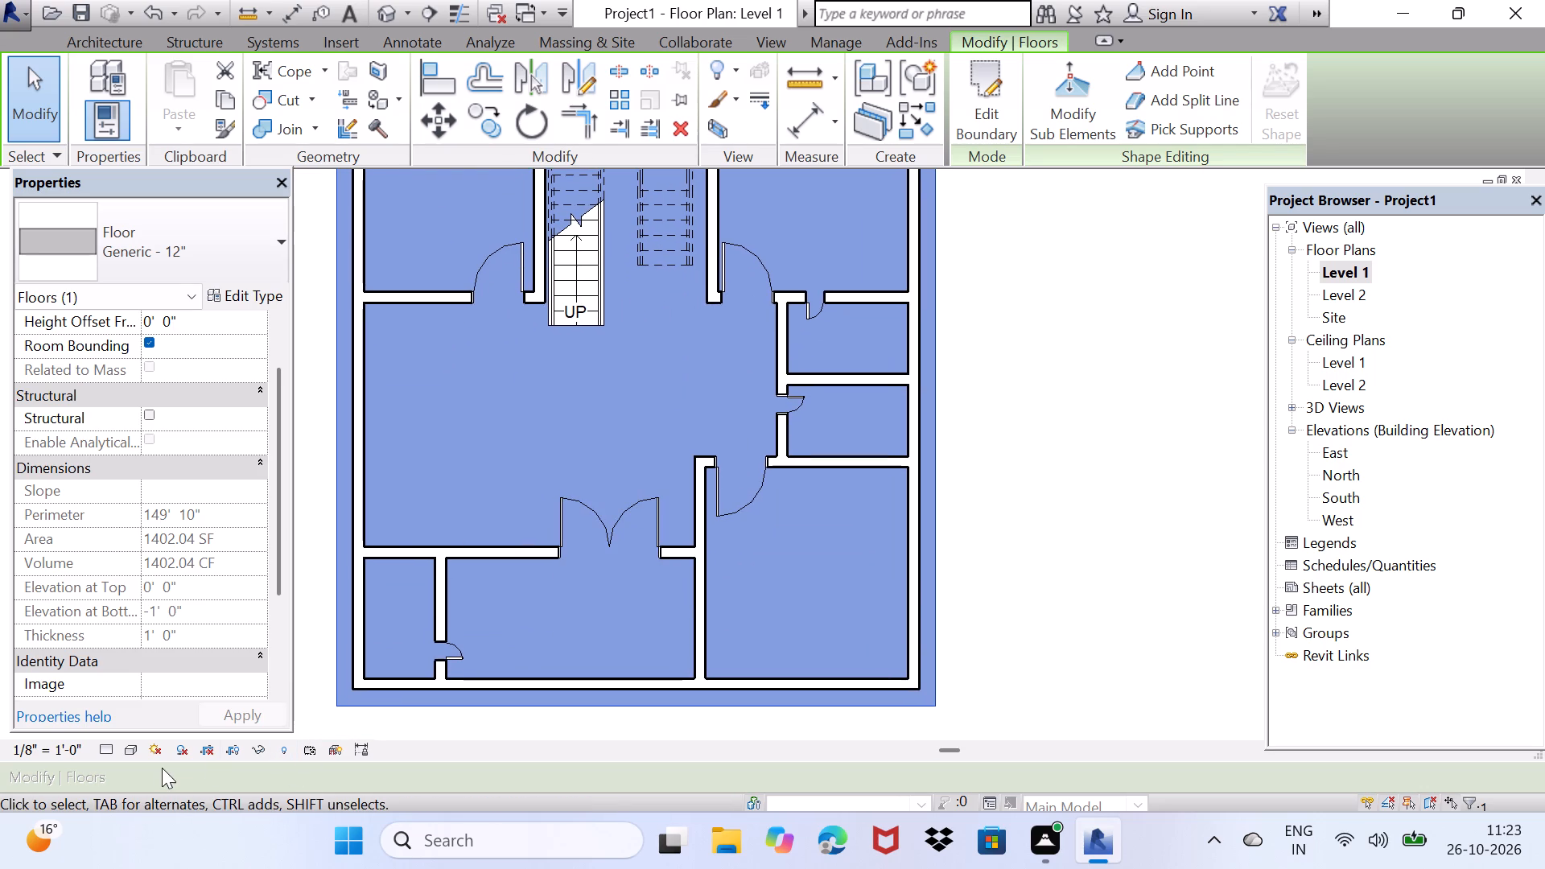
click(136, 748)
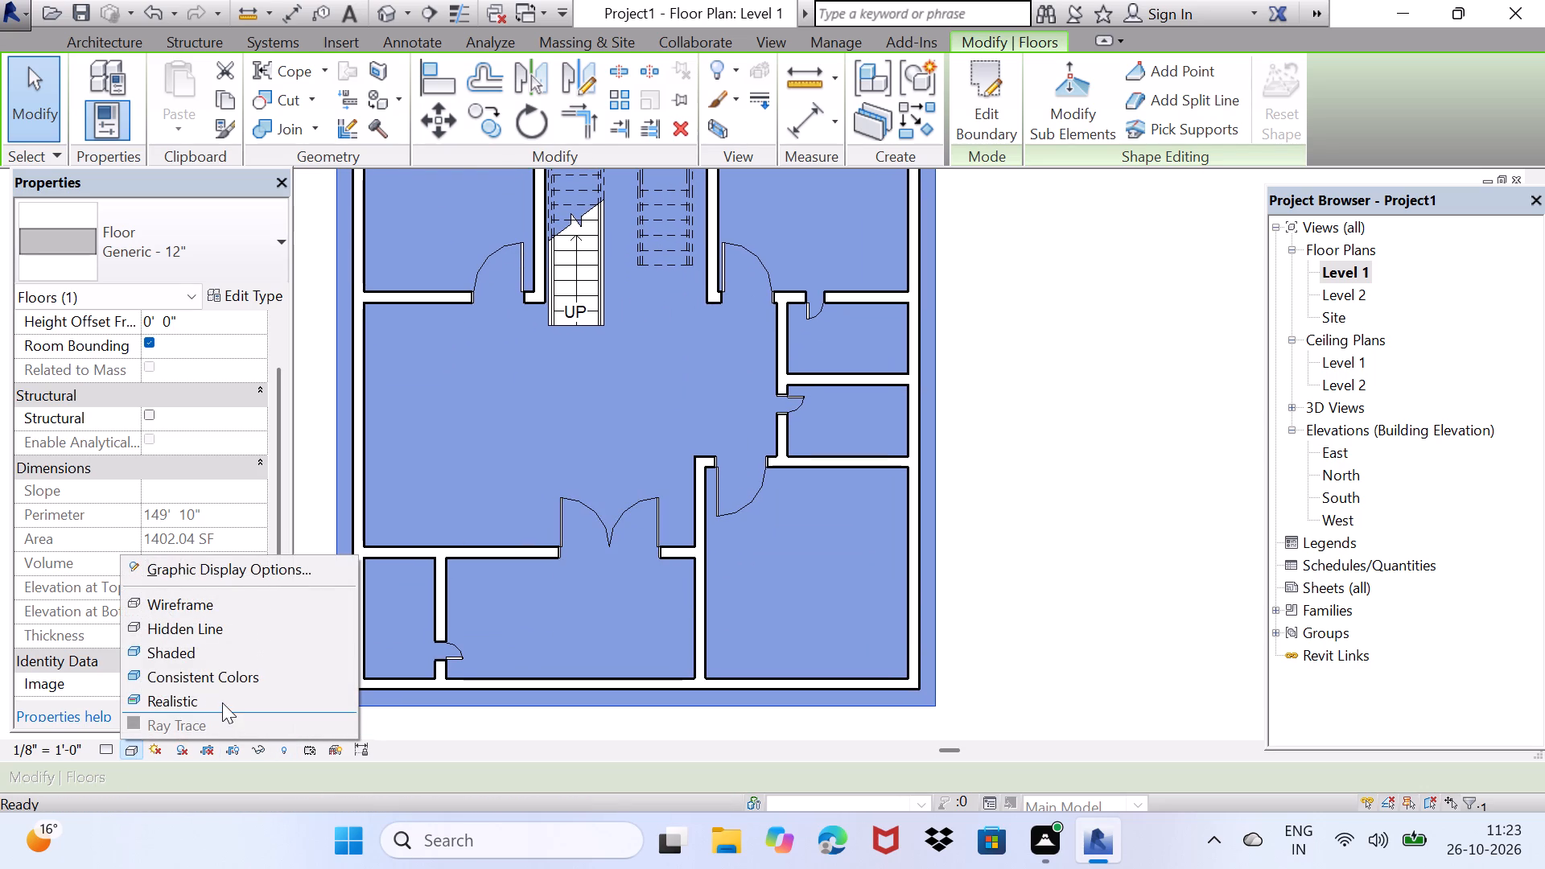
click(230, 634)
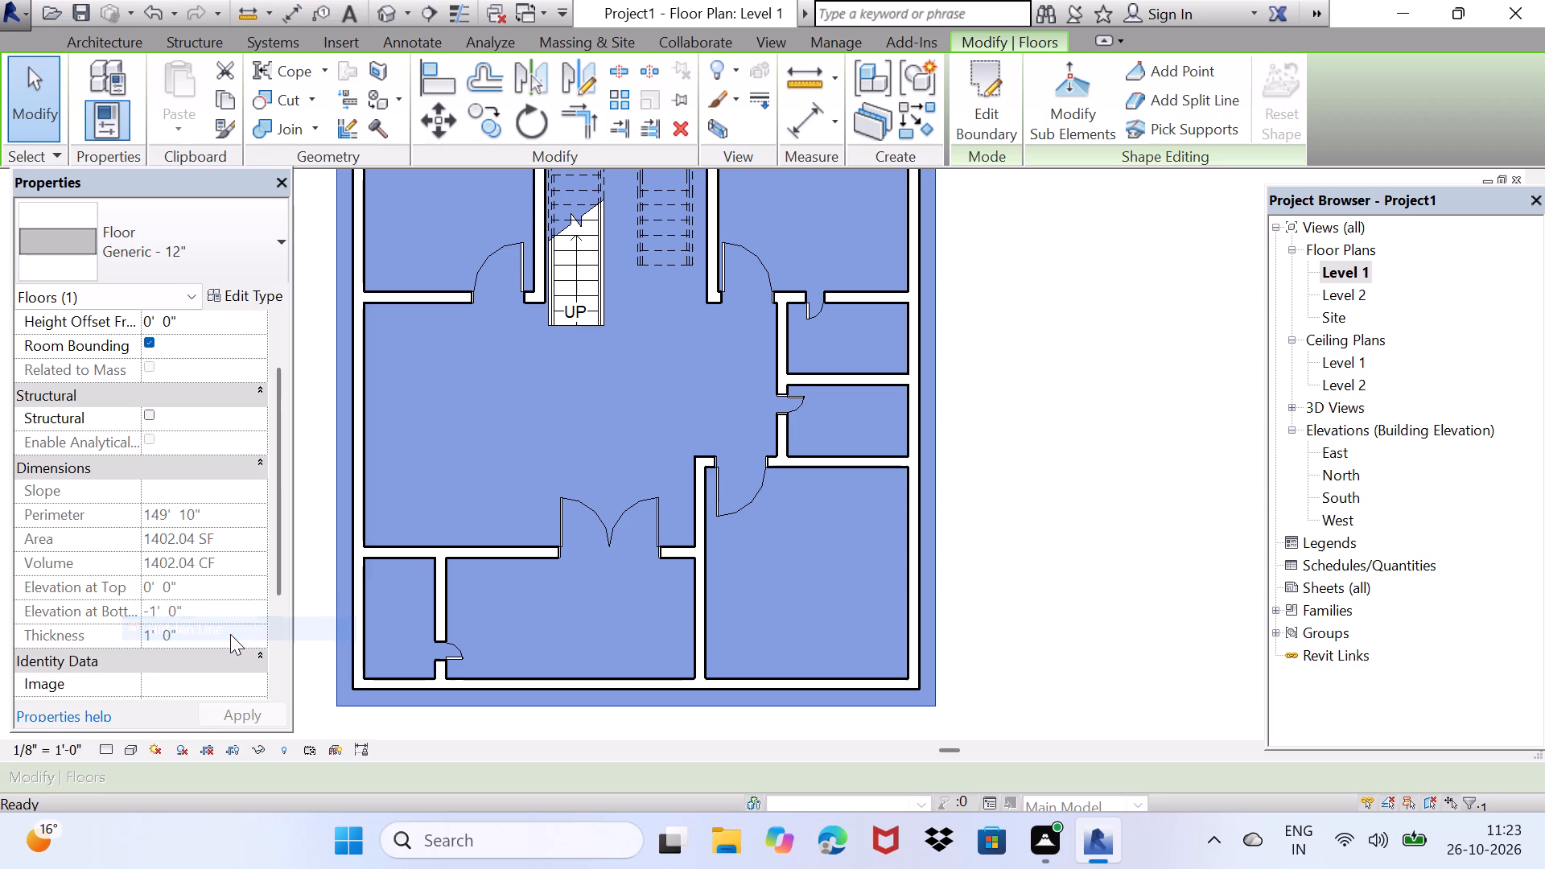
click(133, 745)
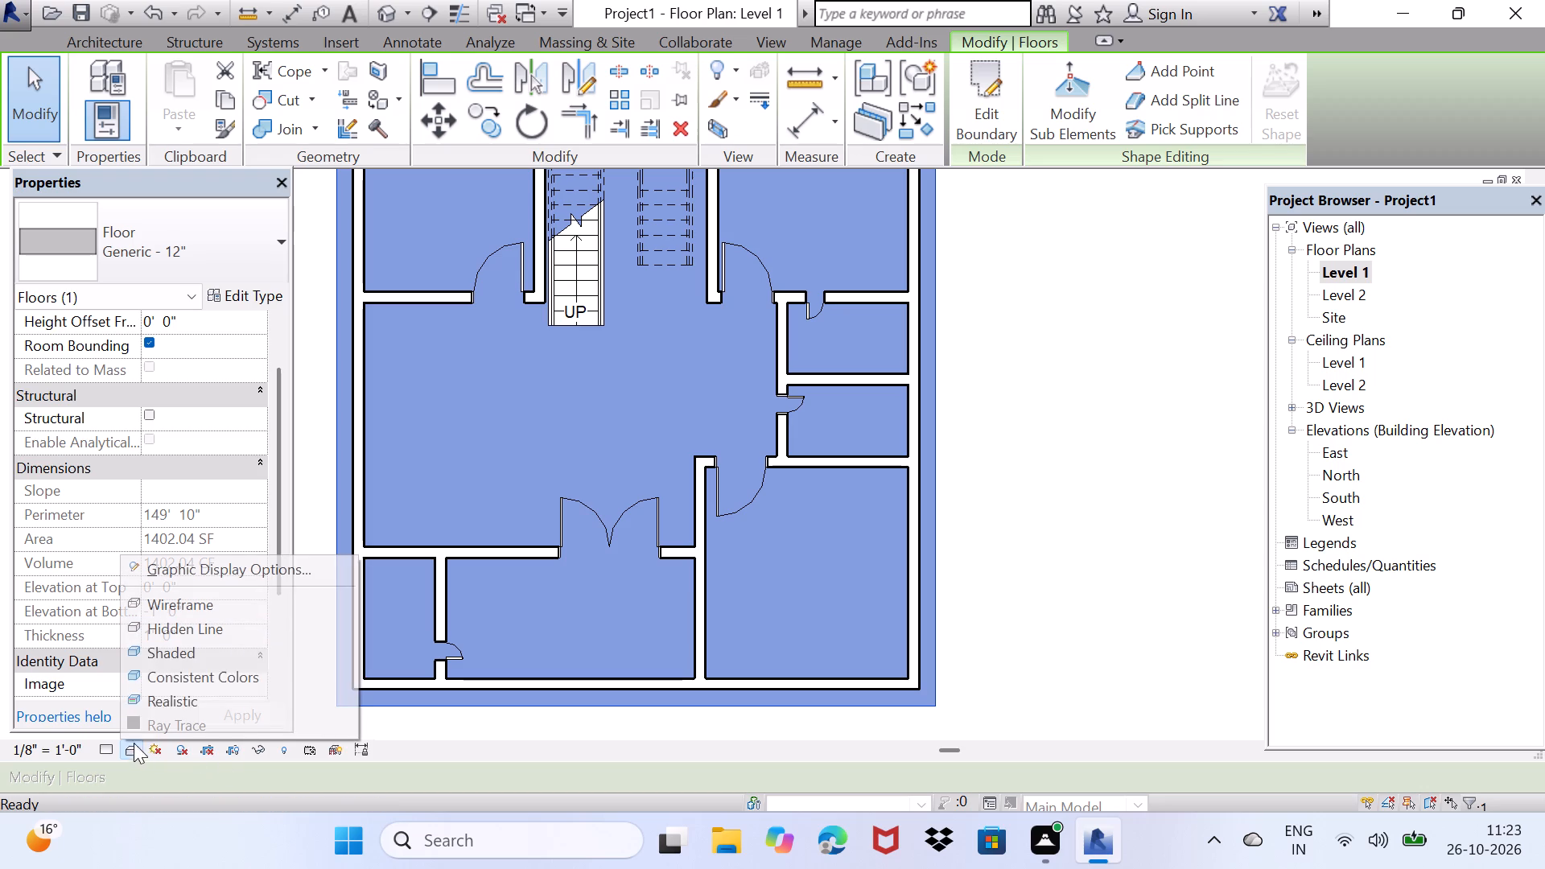
click(587, 592)
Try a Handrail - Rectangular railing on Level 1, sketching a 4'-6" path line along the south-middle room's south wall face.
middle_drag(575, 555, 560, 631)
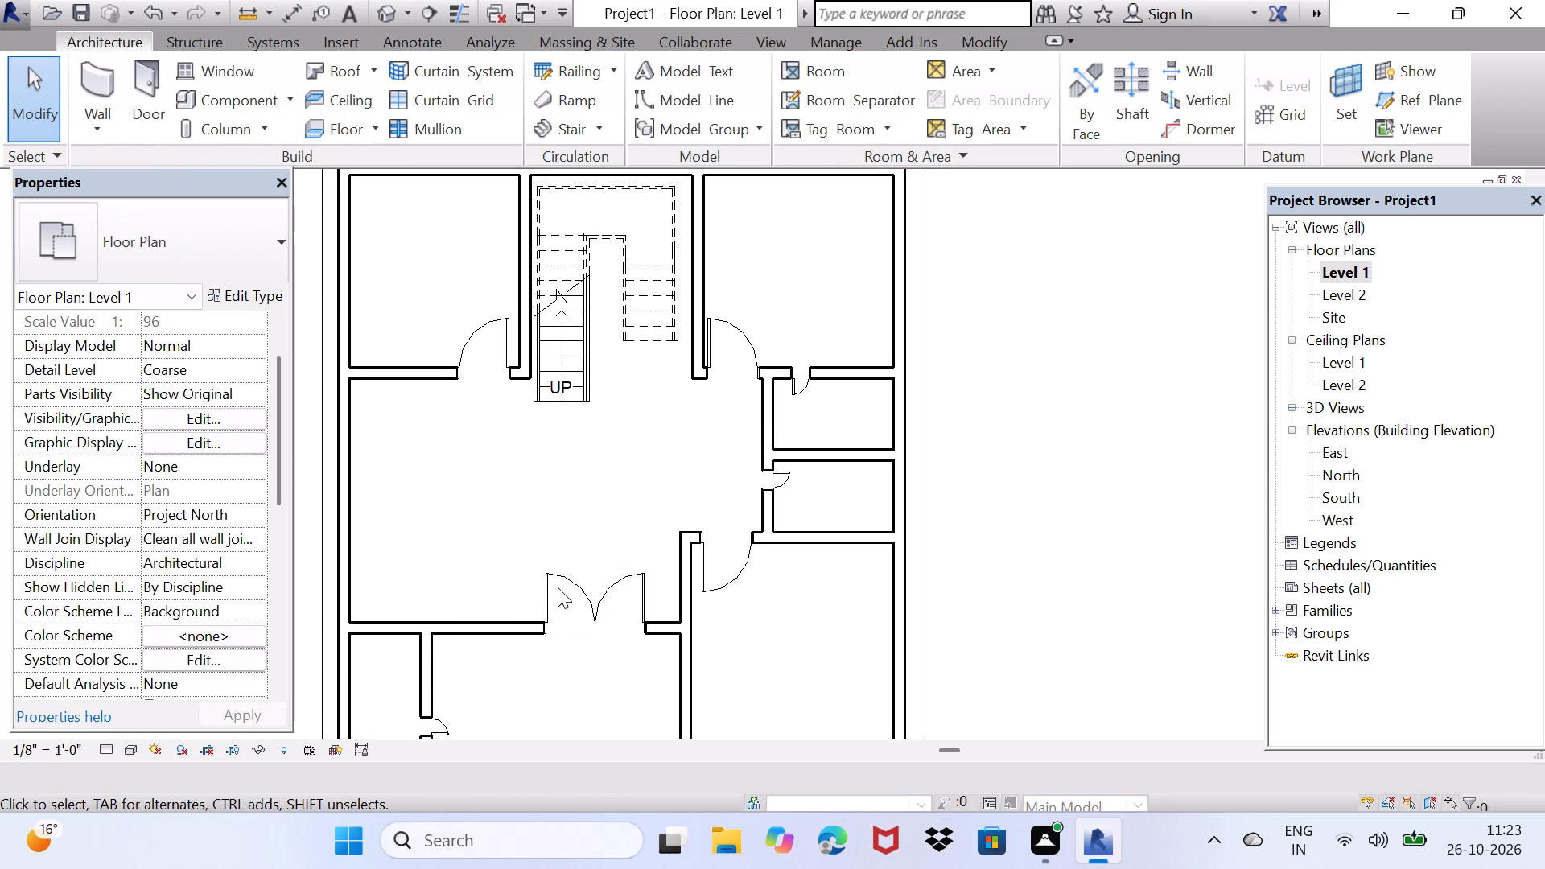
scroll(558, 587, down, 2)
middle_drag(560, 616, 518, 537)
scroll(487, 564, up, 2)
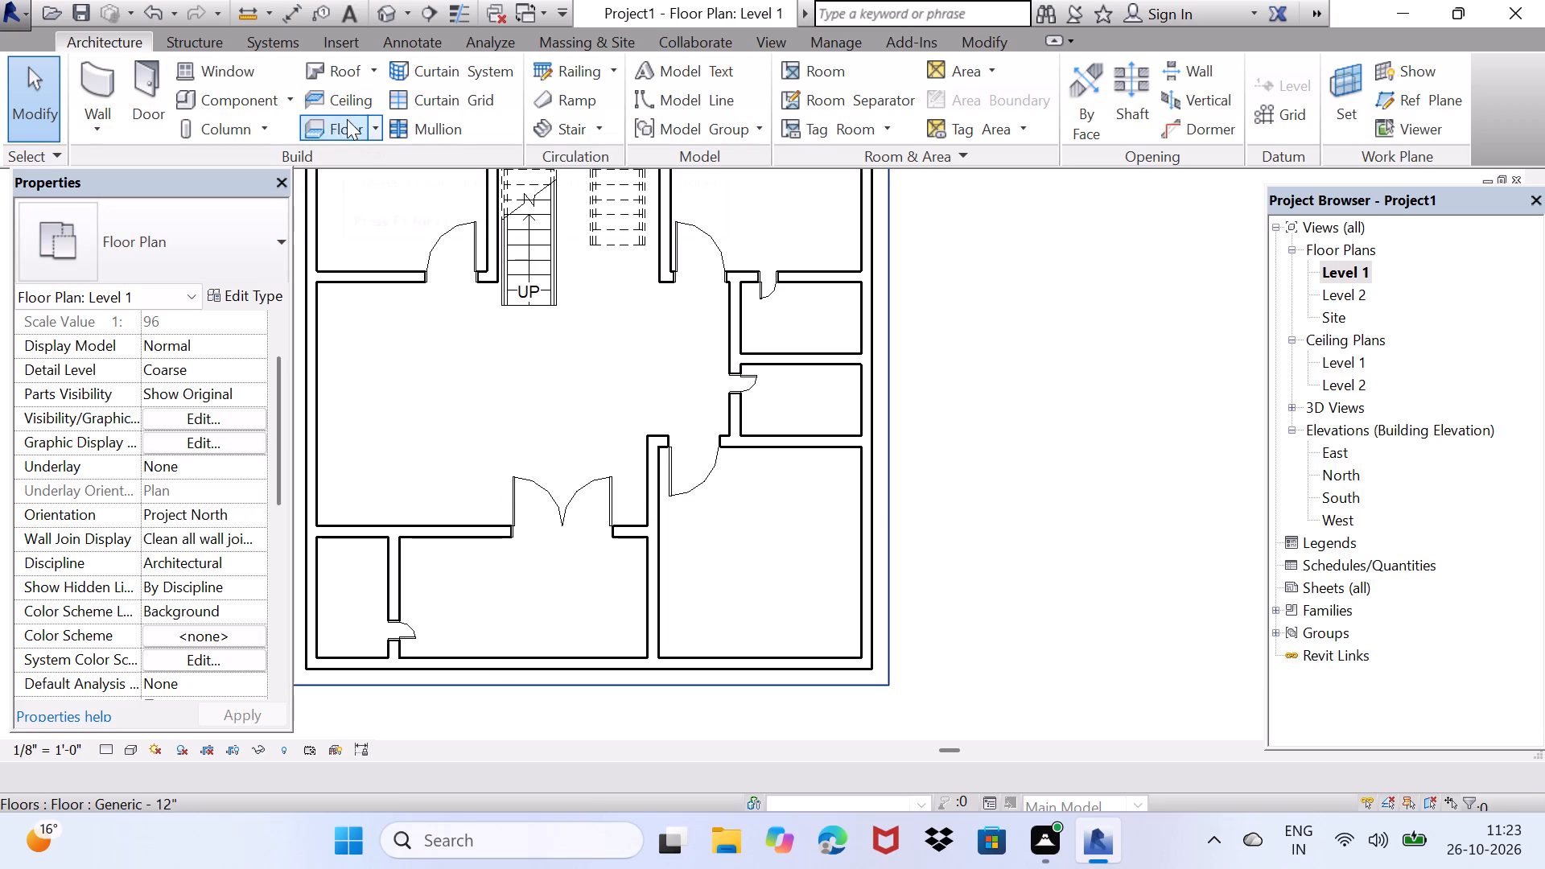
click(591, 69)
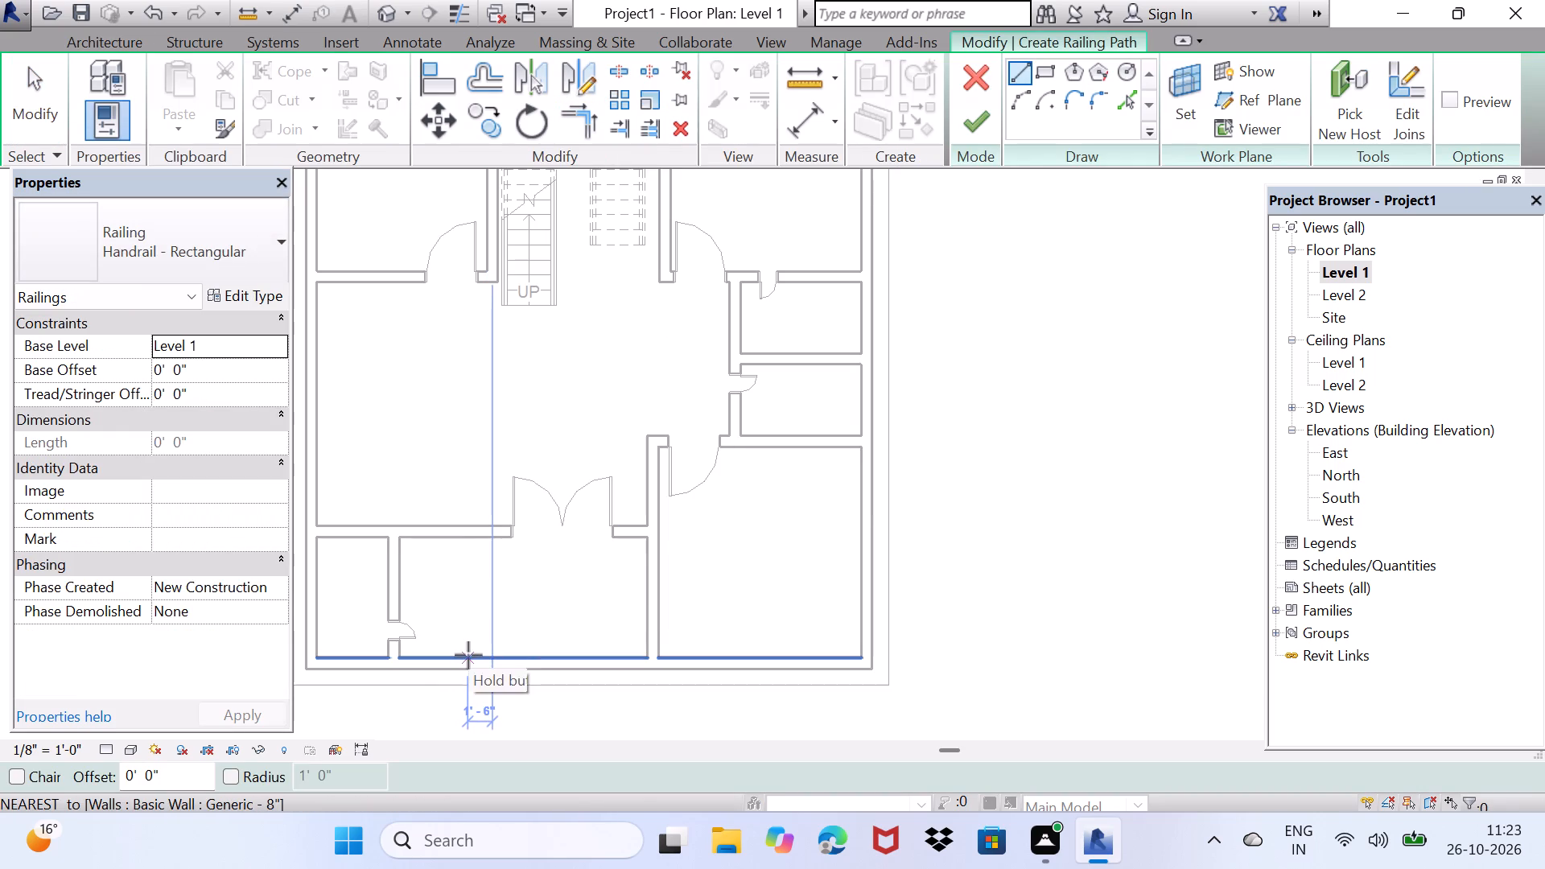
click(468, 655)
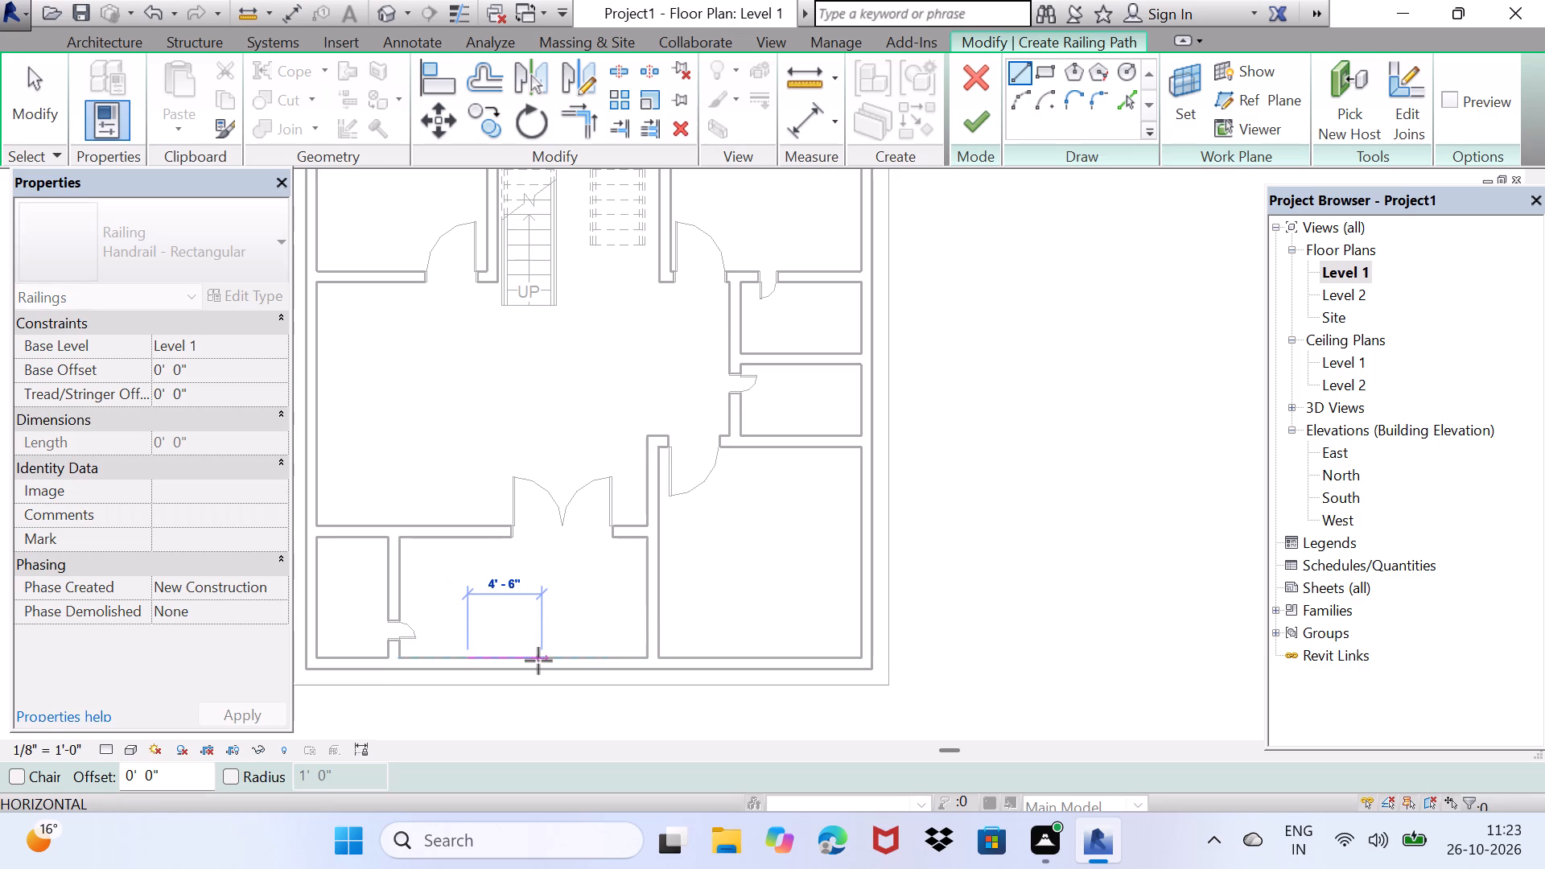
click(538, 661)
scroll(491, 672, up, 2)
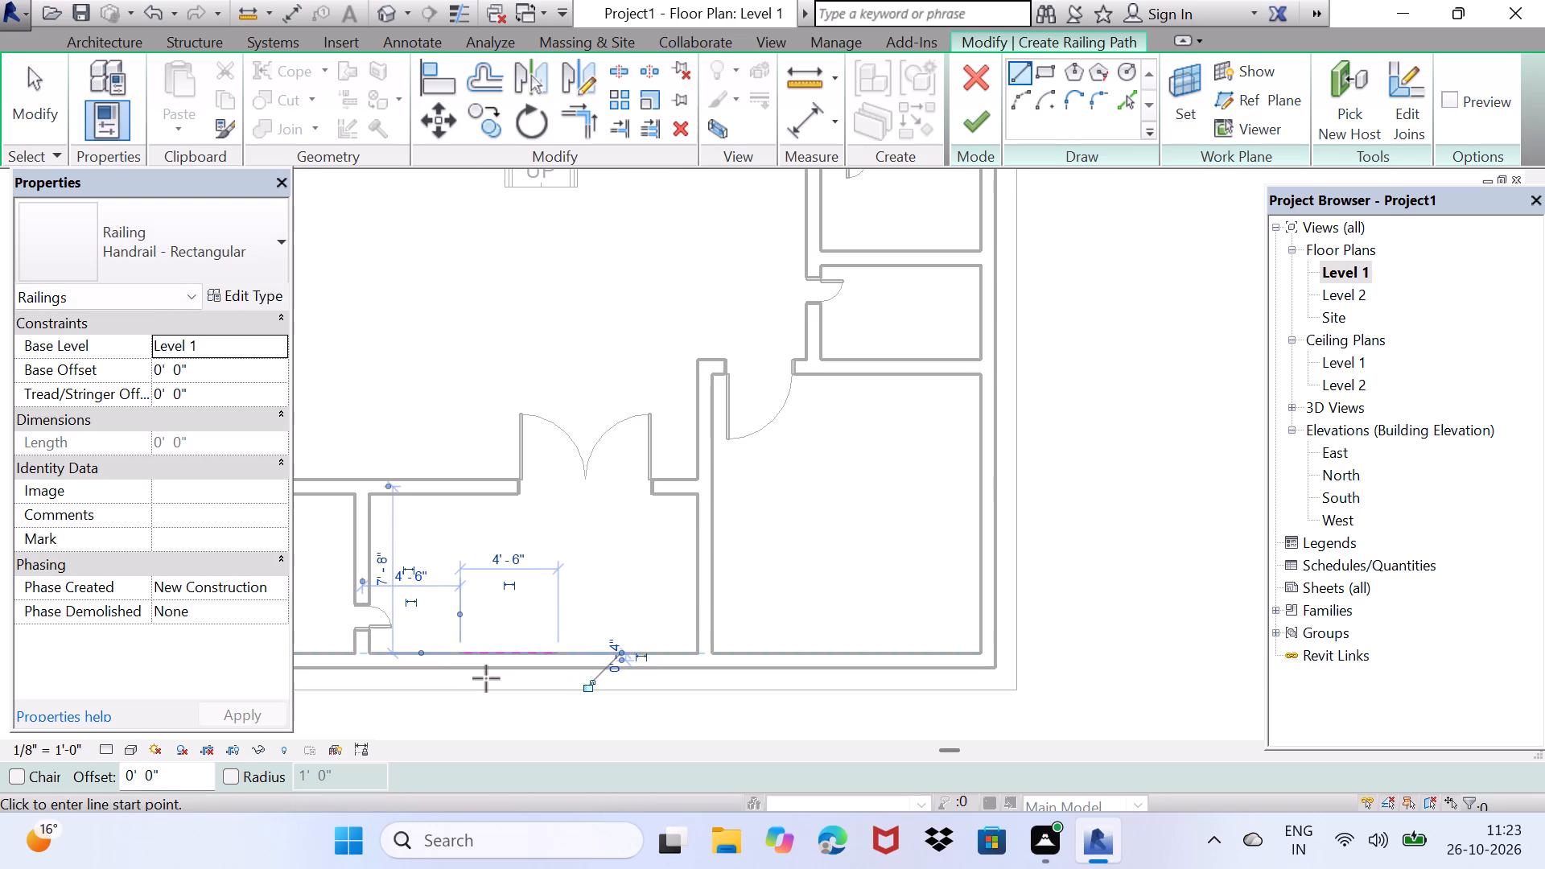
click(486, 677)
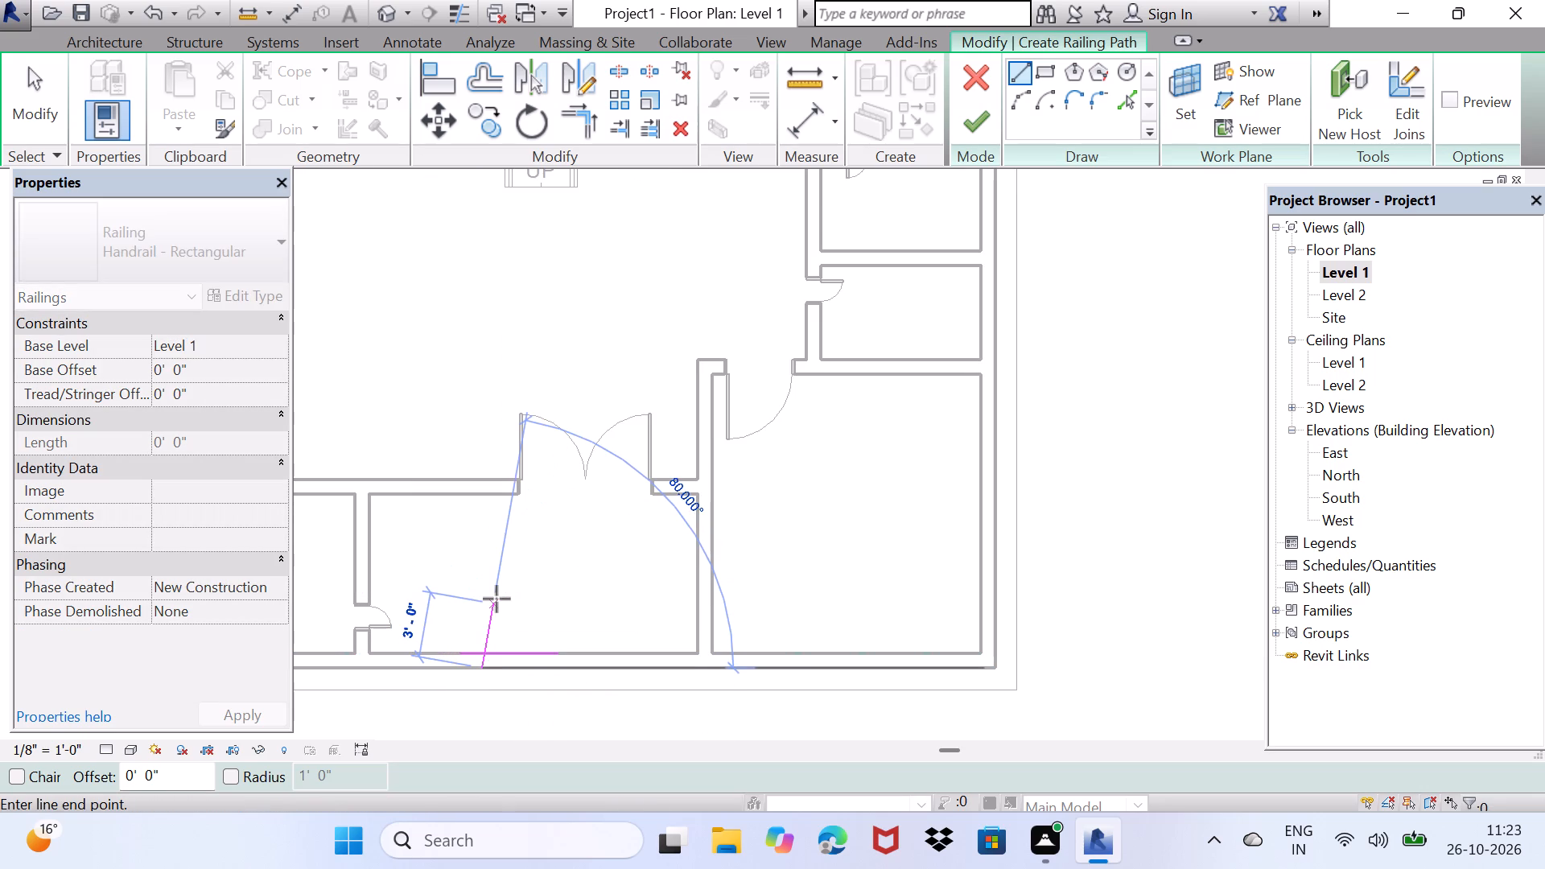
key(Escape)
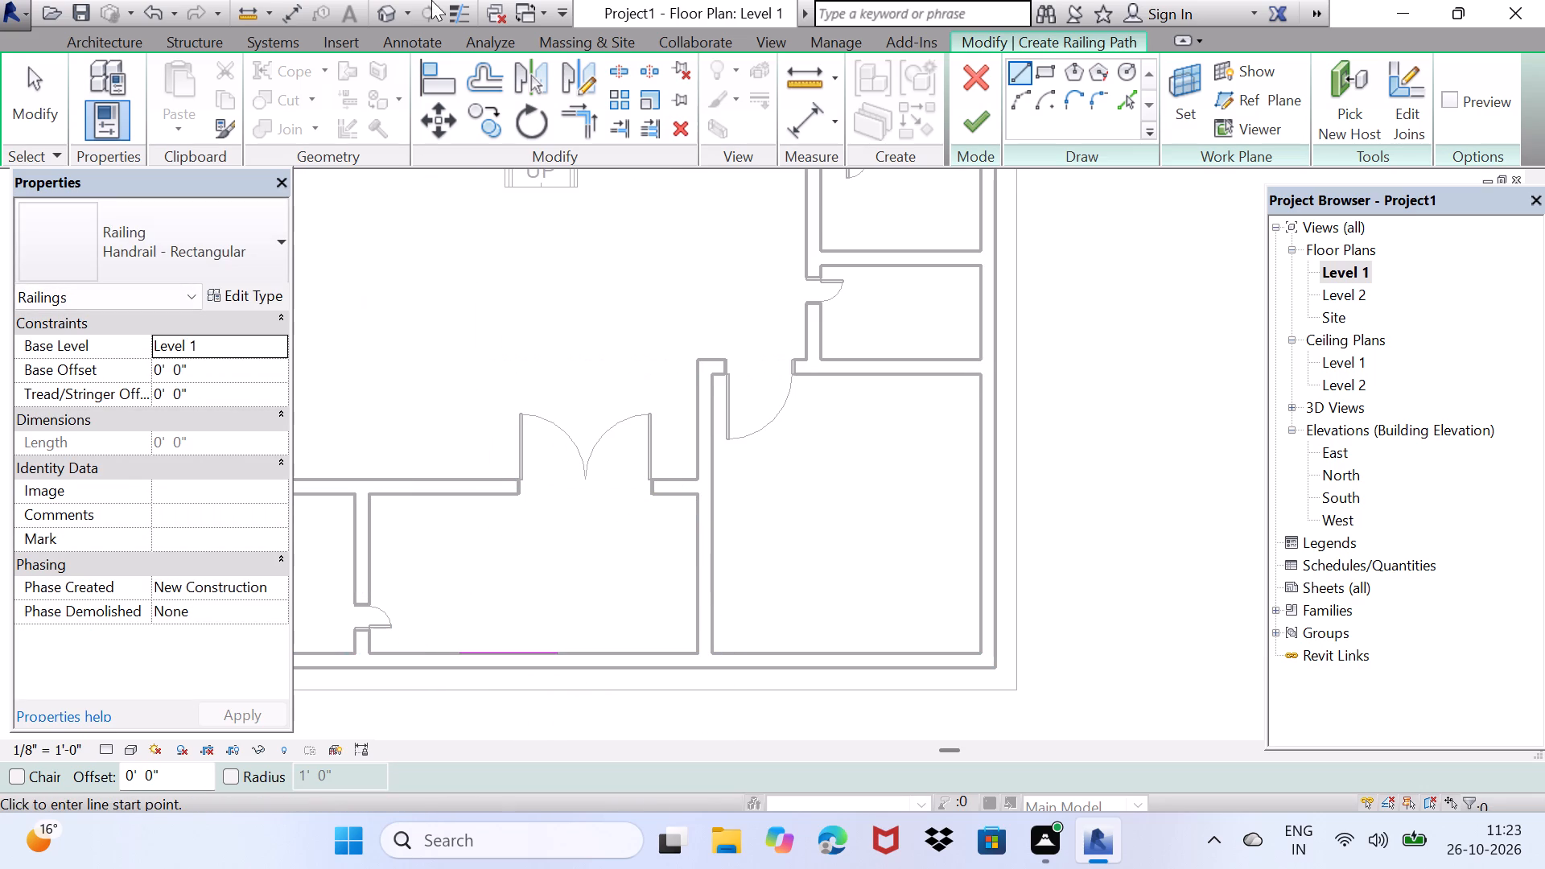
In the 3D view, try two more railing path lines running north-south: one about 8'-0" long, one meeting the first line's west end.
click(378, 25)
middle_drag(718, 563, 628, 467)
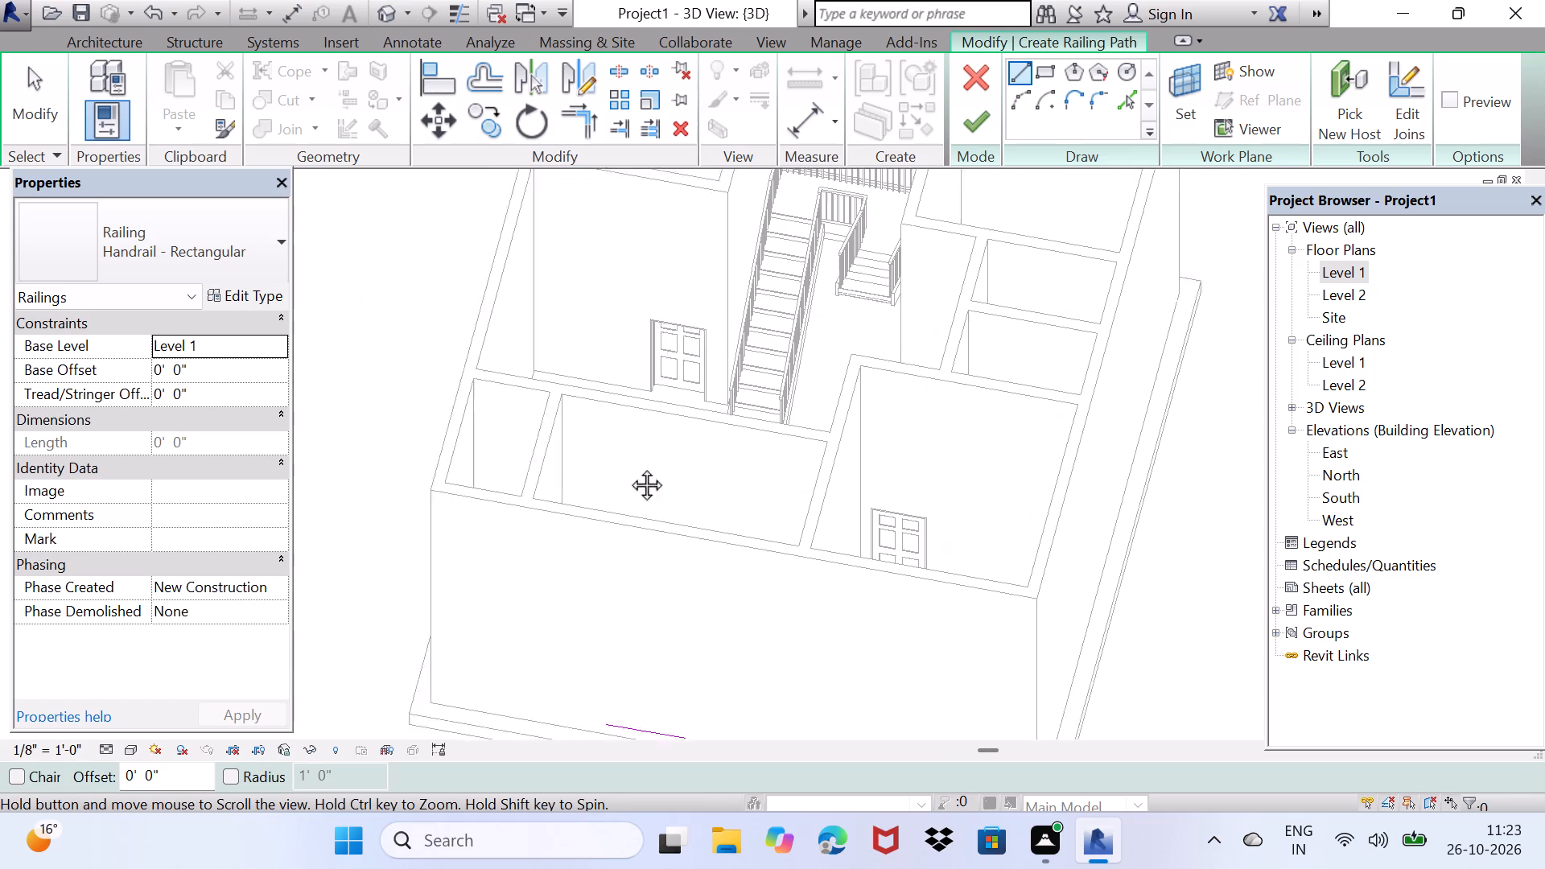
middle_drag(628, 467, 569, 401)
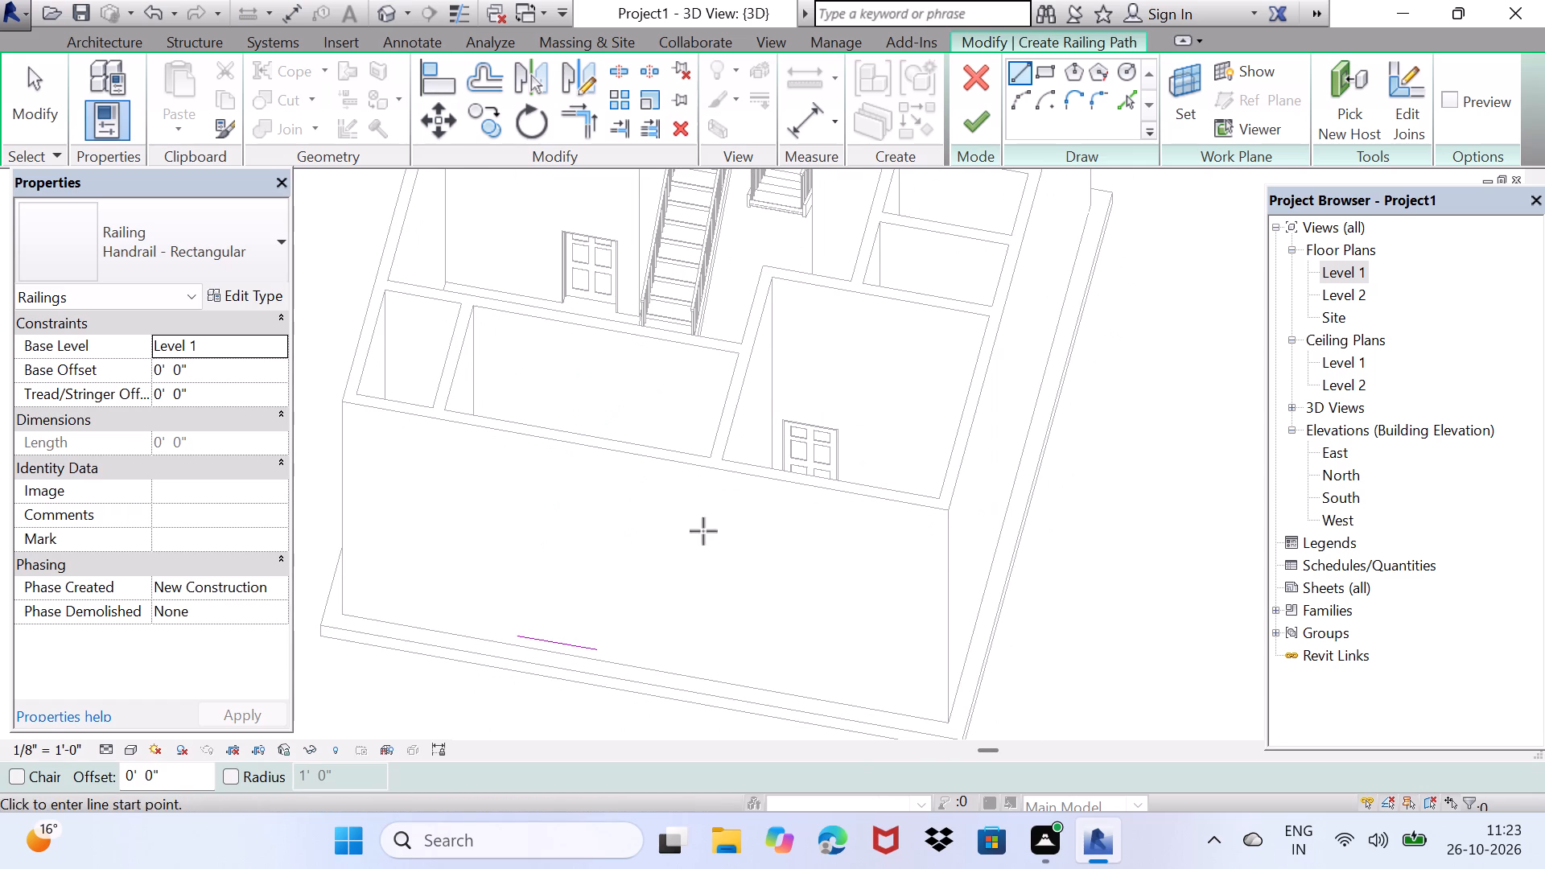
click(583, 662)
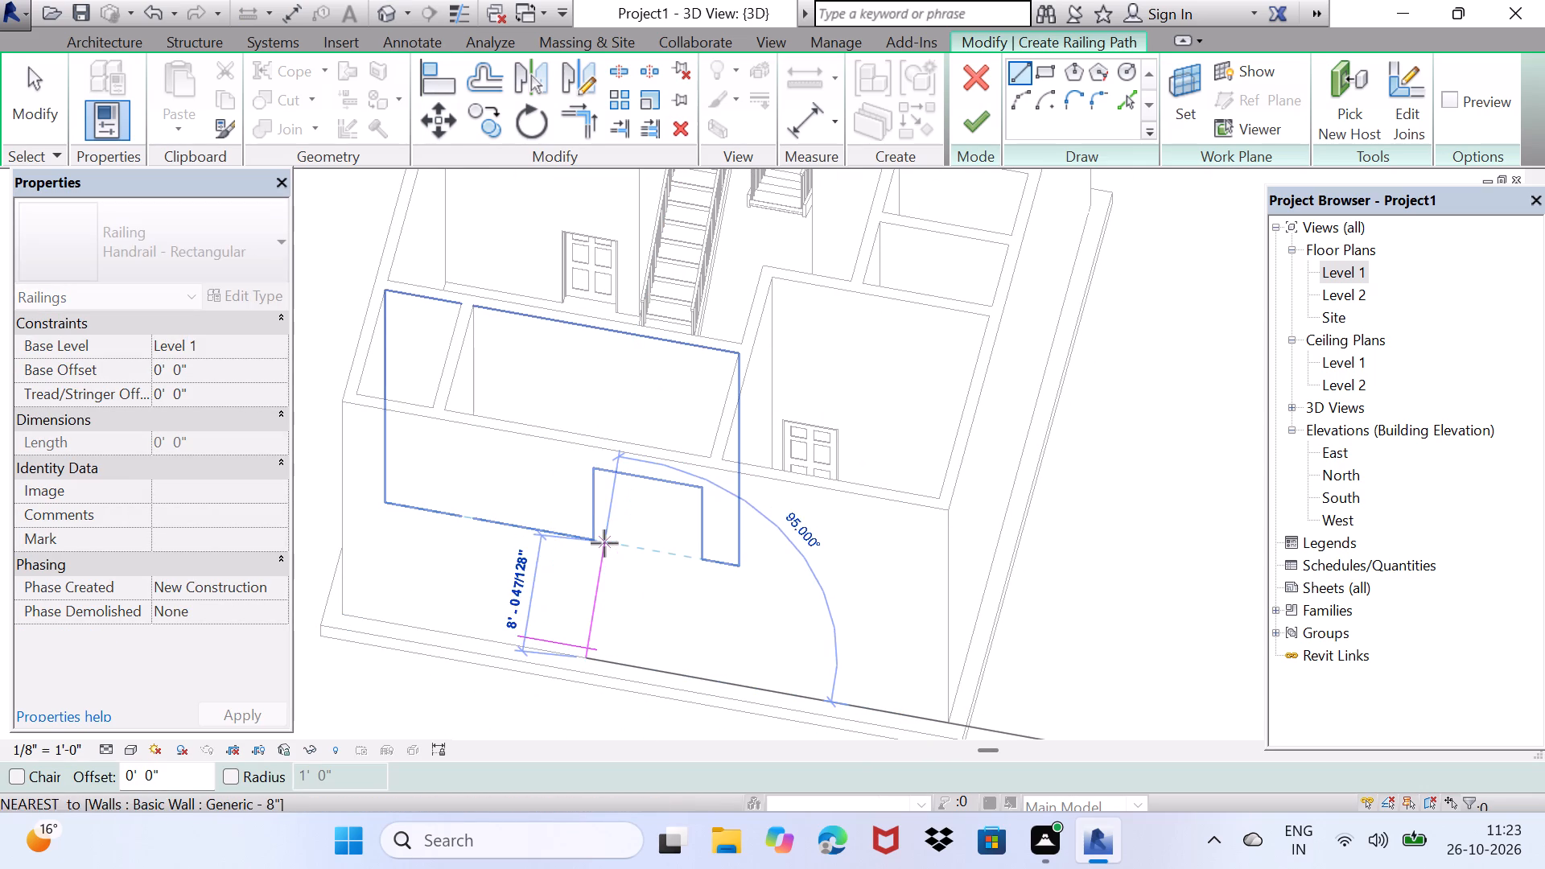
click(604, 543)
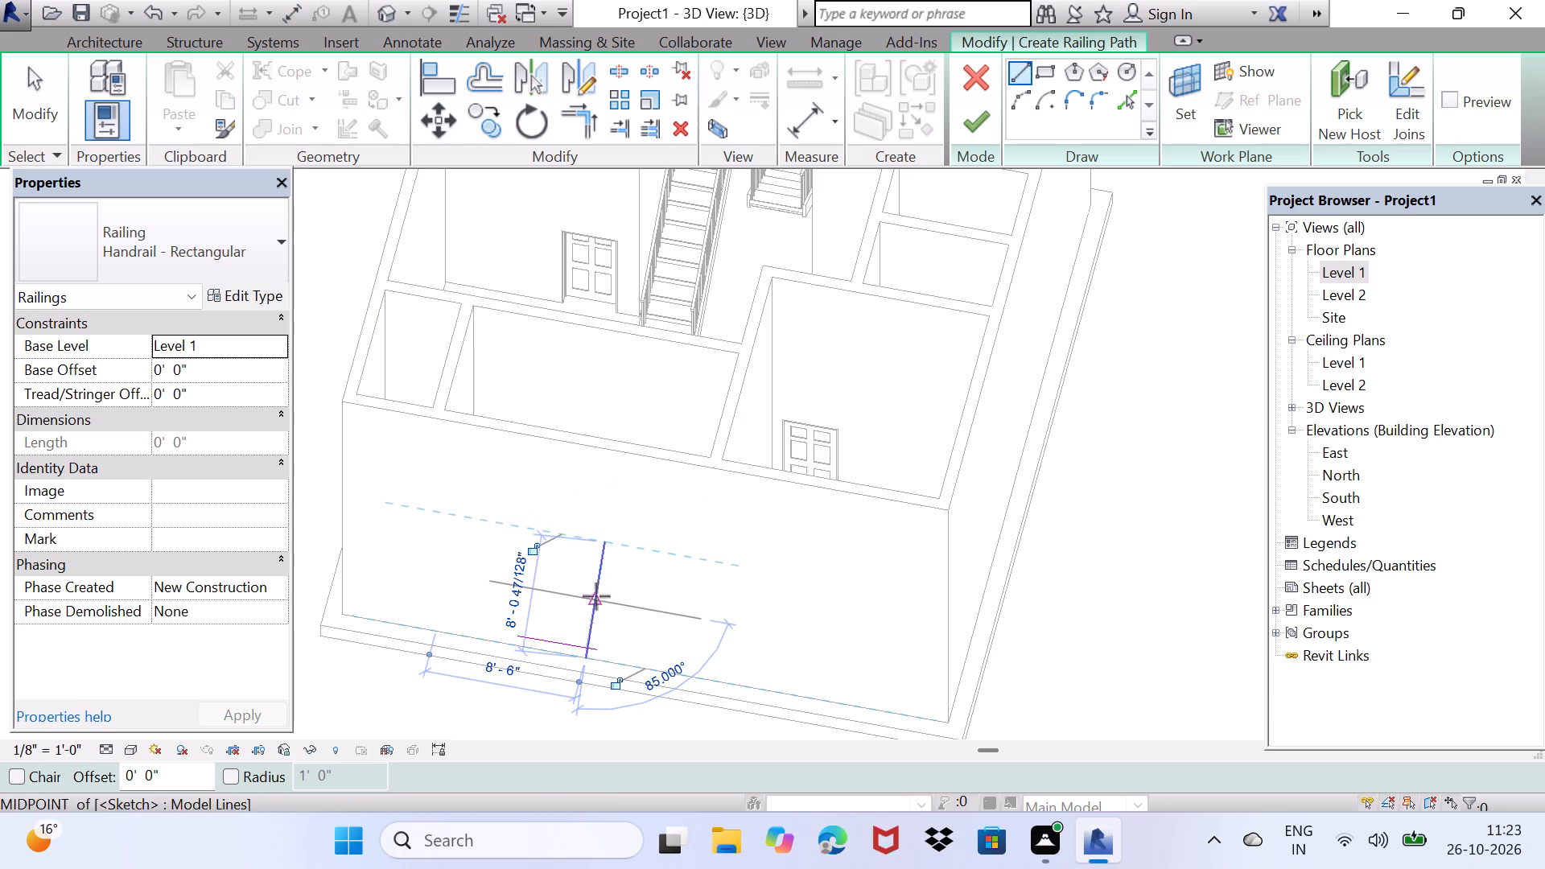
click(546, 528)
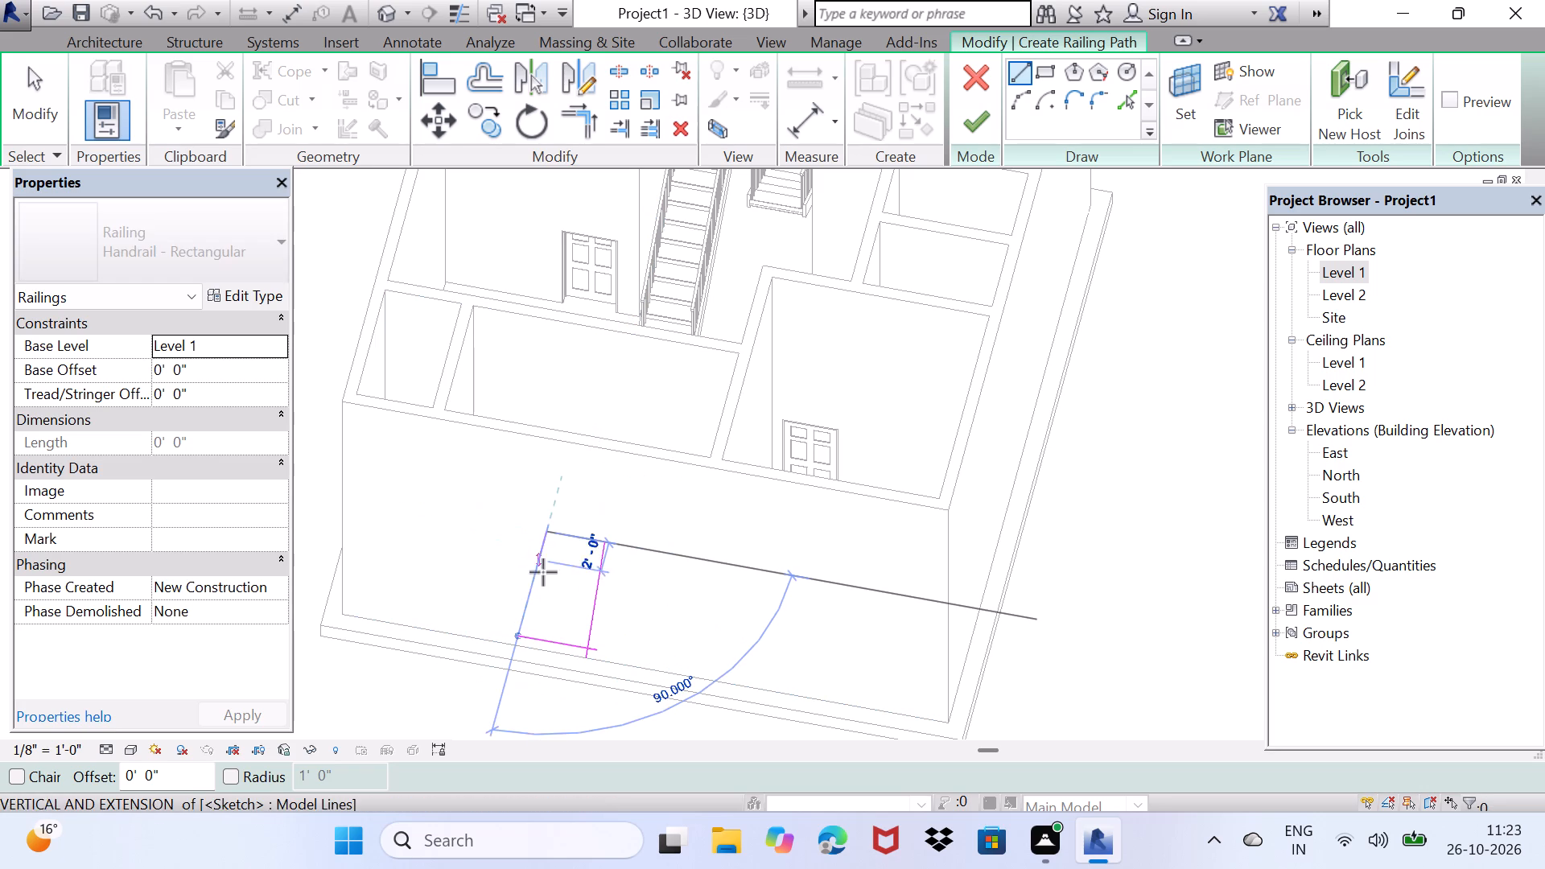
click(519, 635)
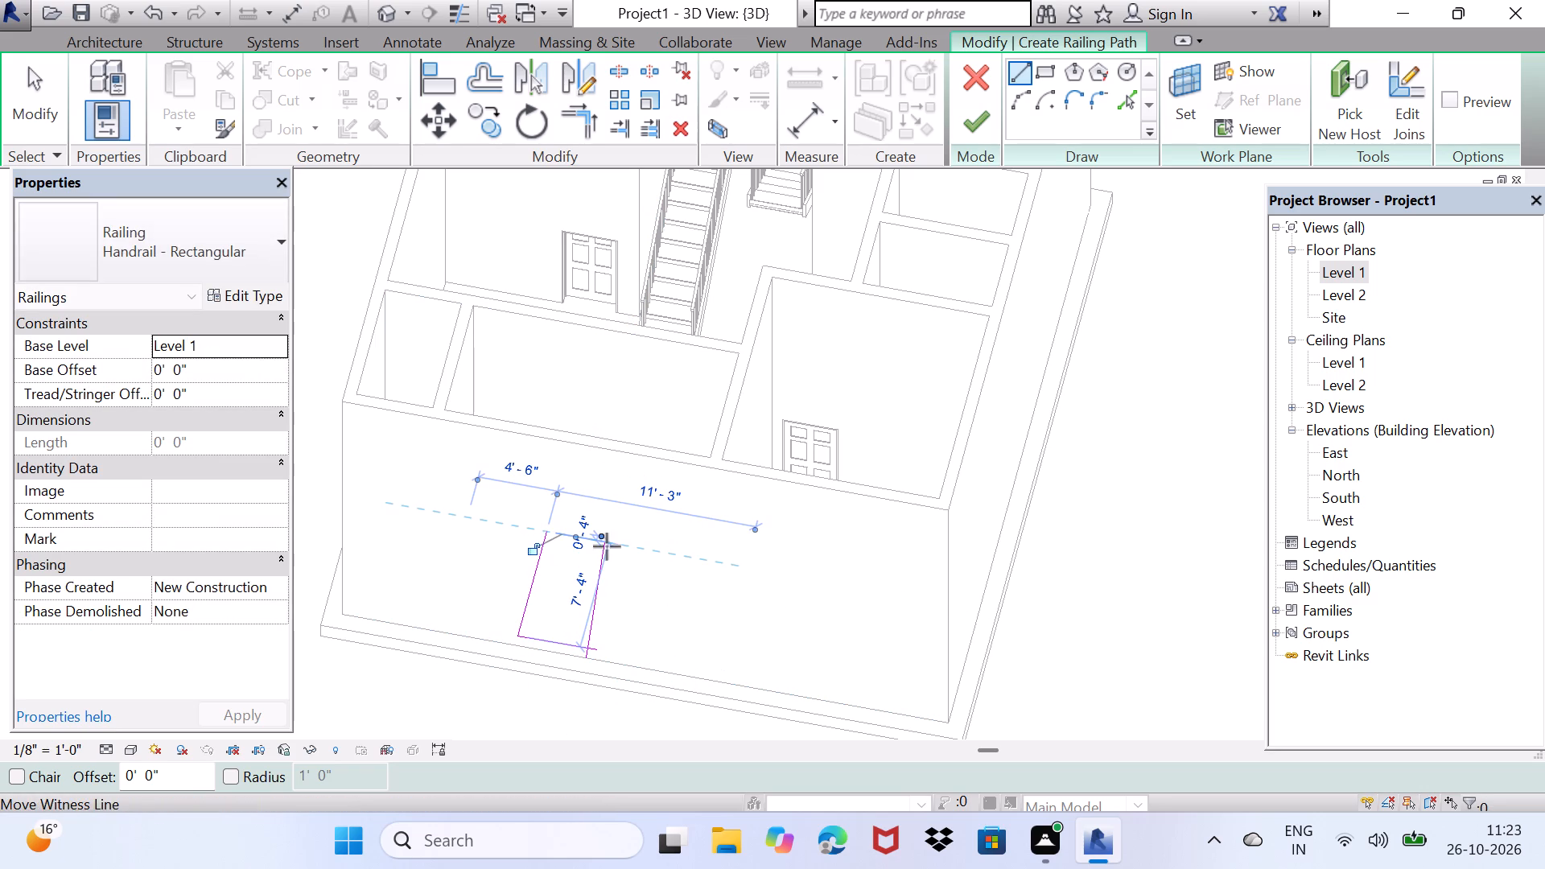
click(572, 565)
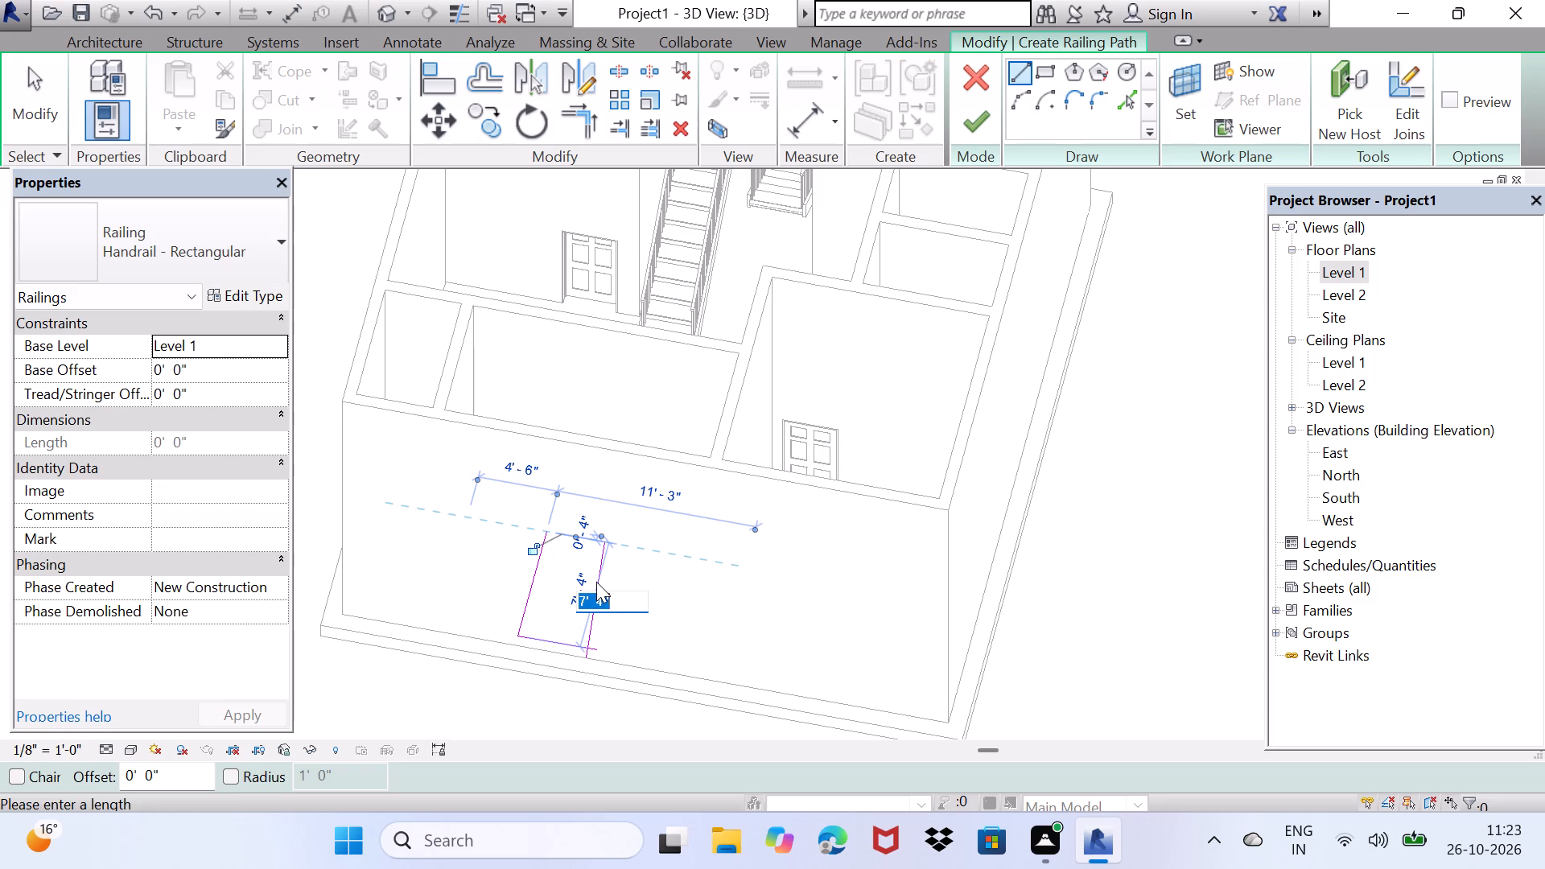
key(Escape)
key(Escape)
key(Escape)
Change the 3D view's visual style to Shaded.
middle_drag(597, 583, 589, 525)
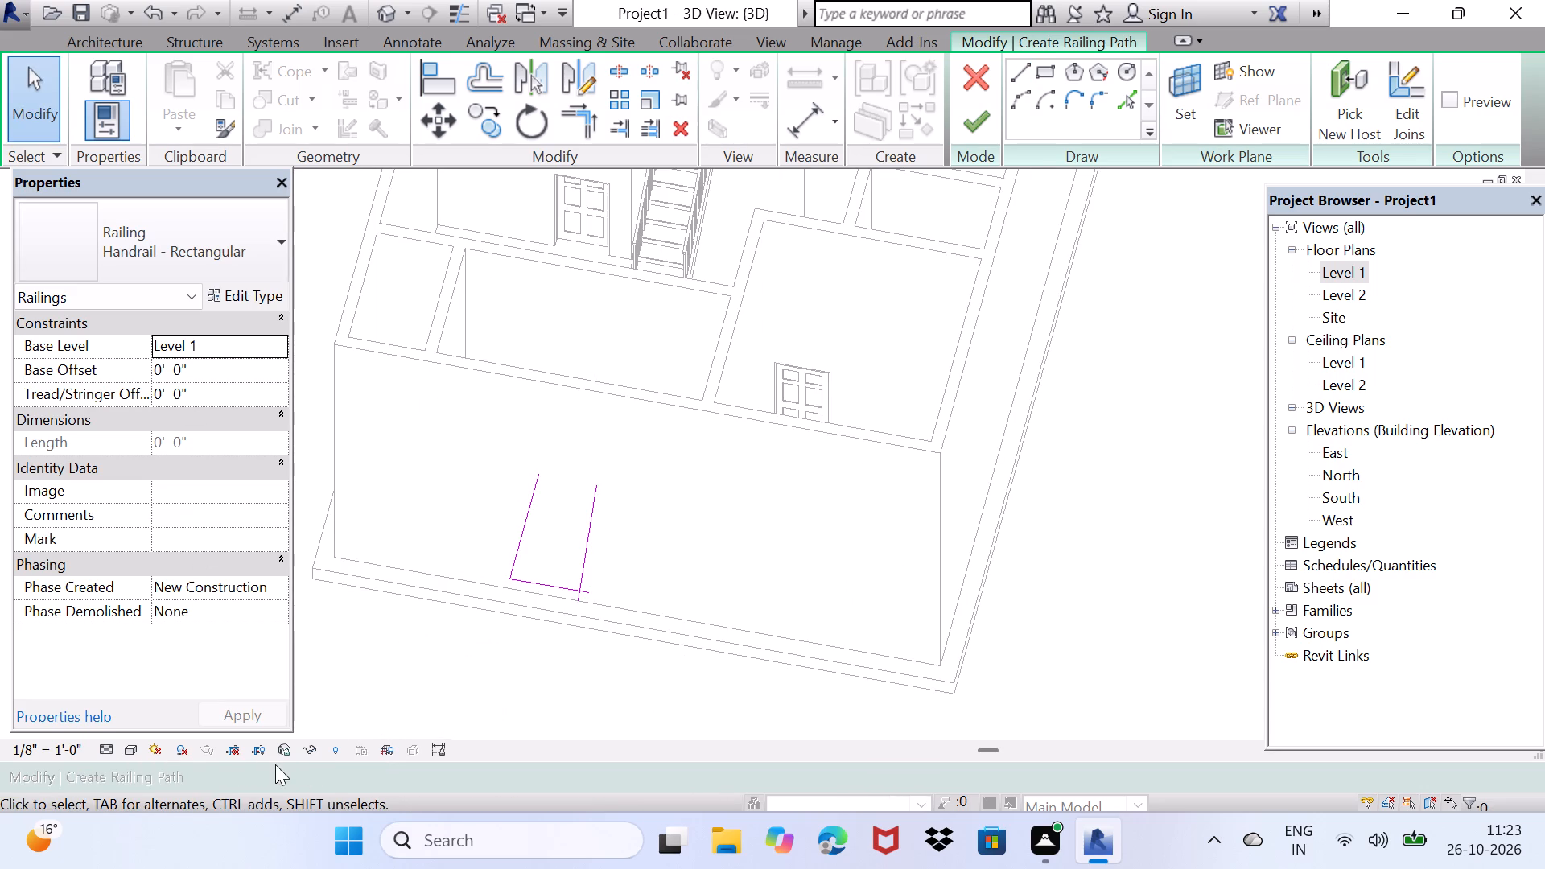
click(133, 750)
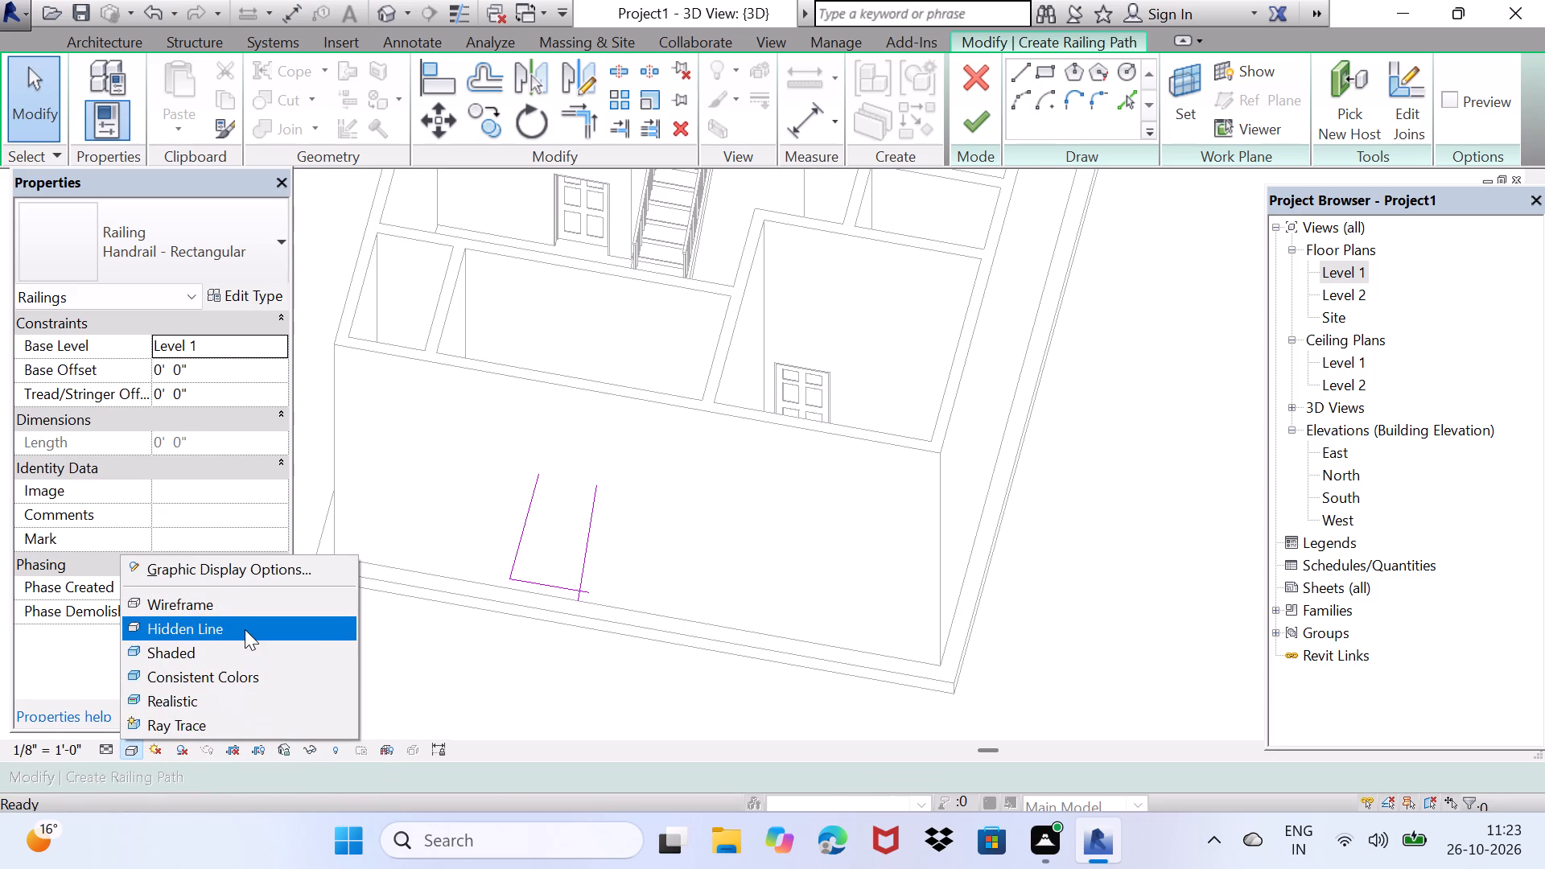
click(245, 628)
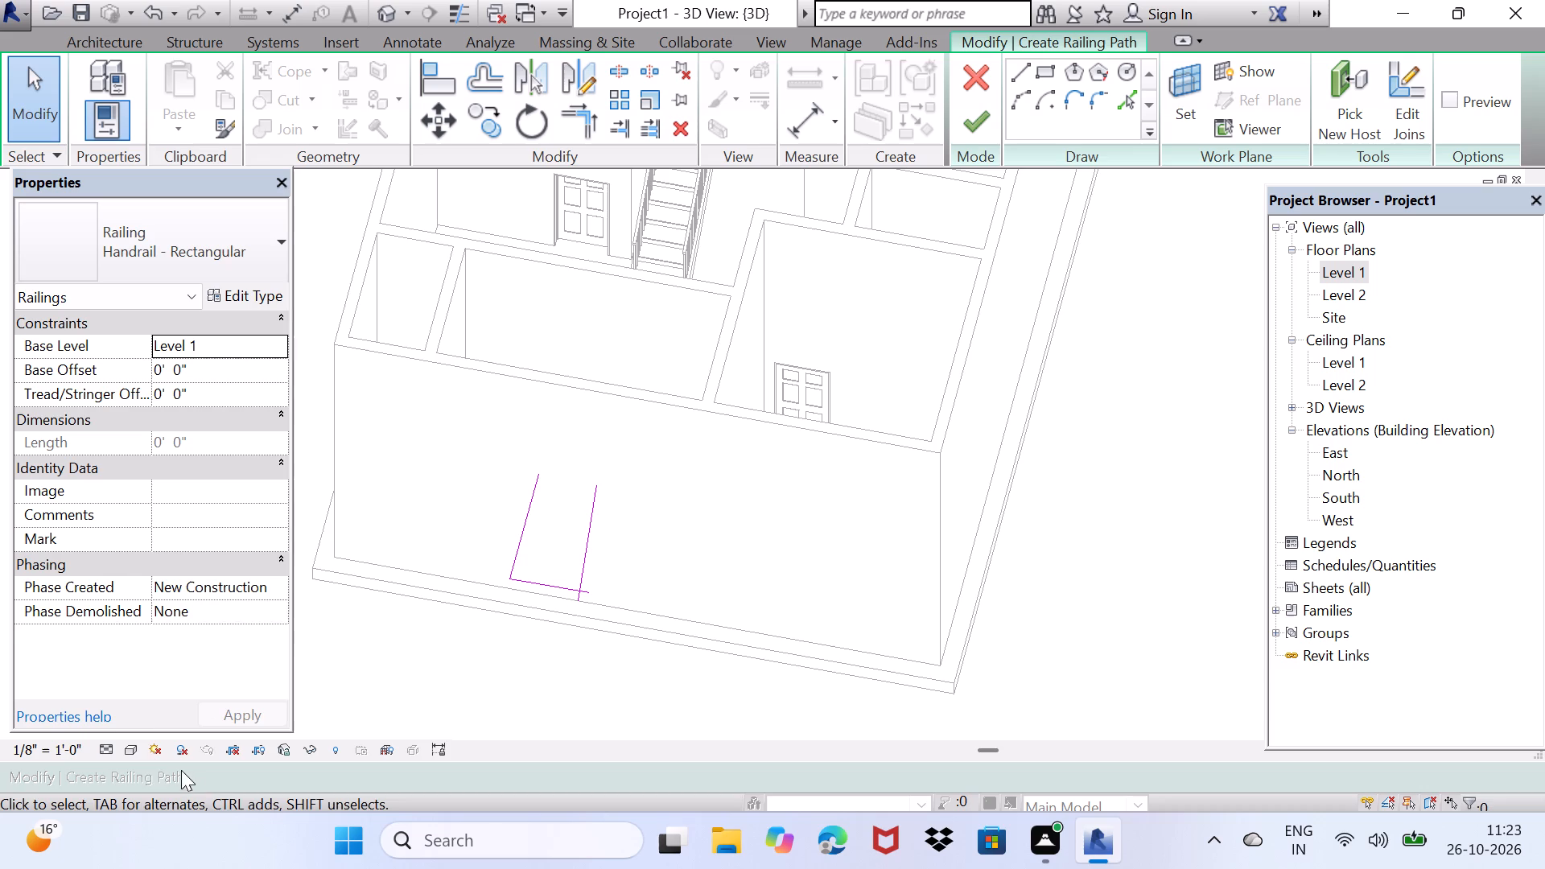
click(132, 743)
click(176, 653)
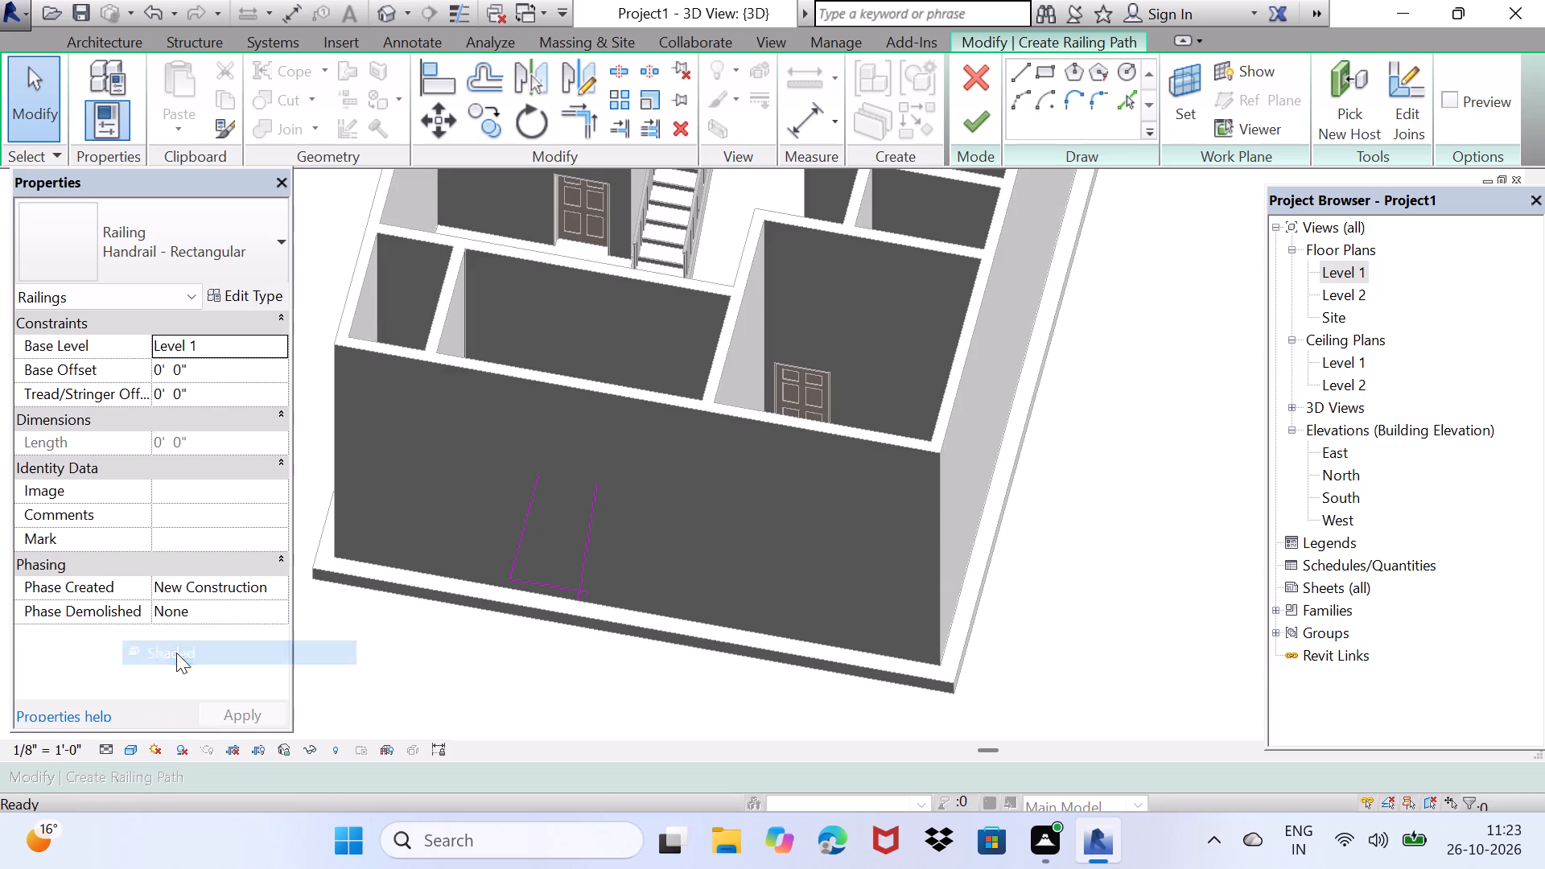
Examine the railing path lines against the walls, rooms and floor slab from several sides in 3D.
middle_drag(588, 504, 585, 519)
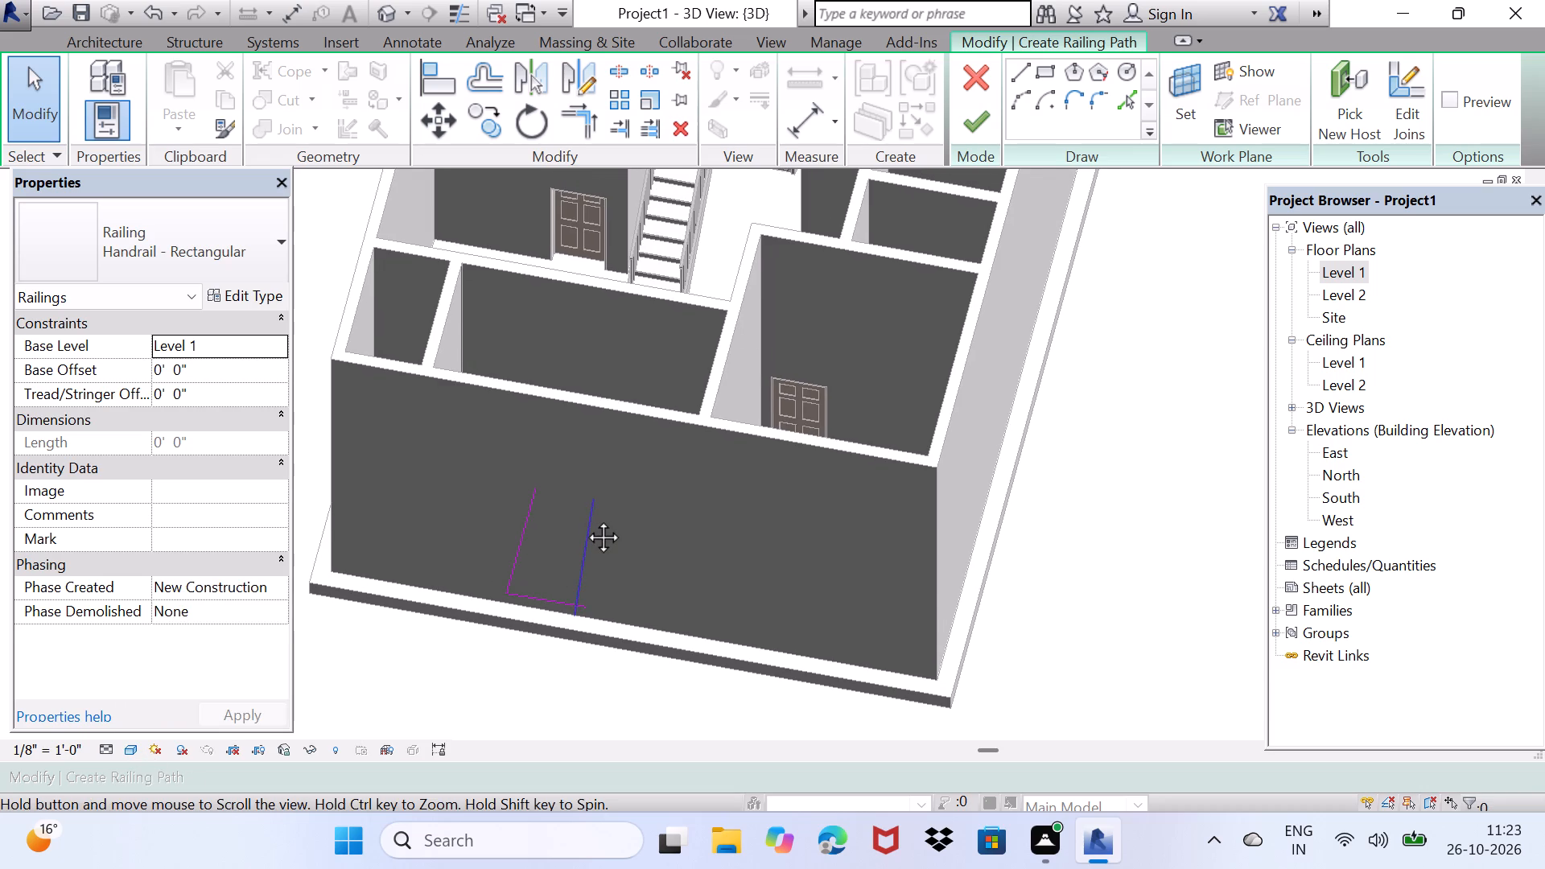
middle_drag(585, 519, 300, 595)
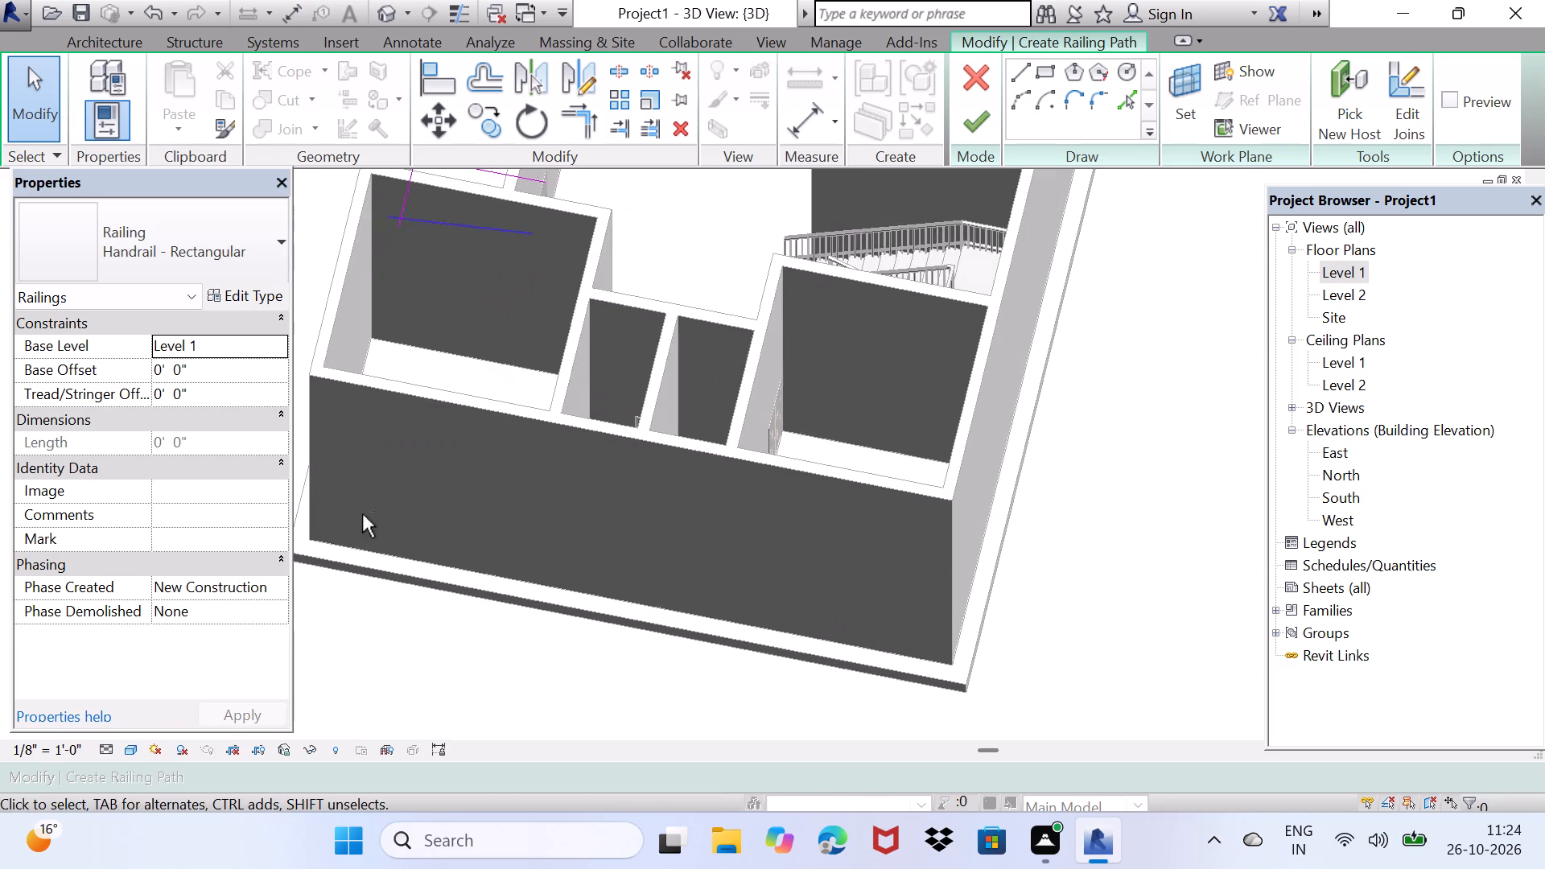
middle_drag(427, 422, 319, 530)
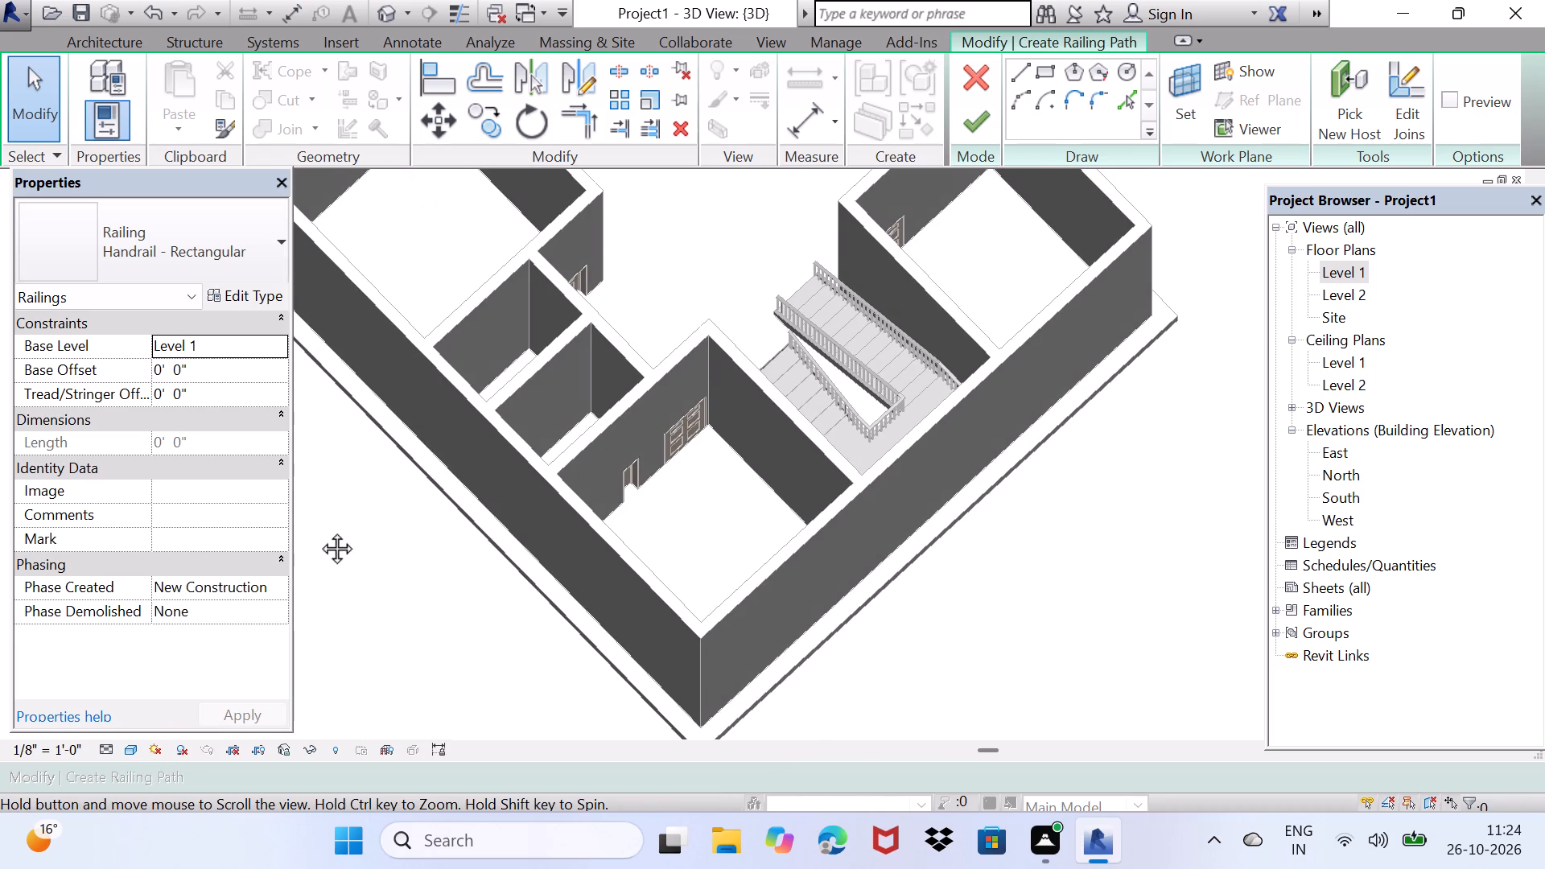
middle_drag(319, 530, 505, 516)
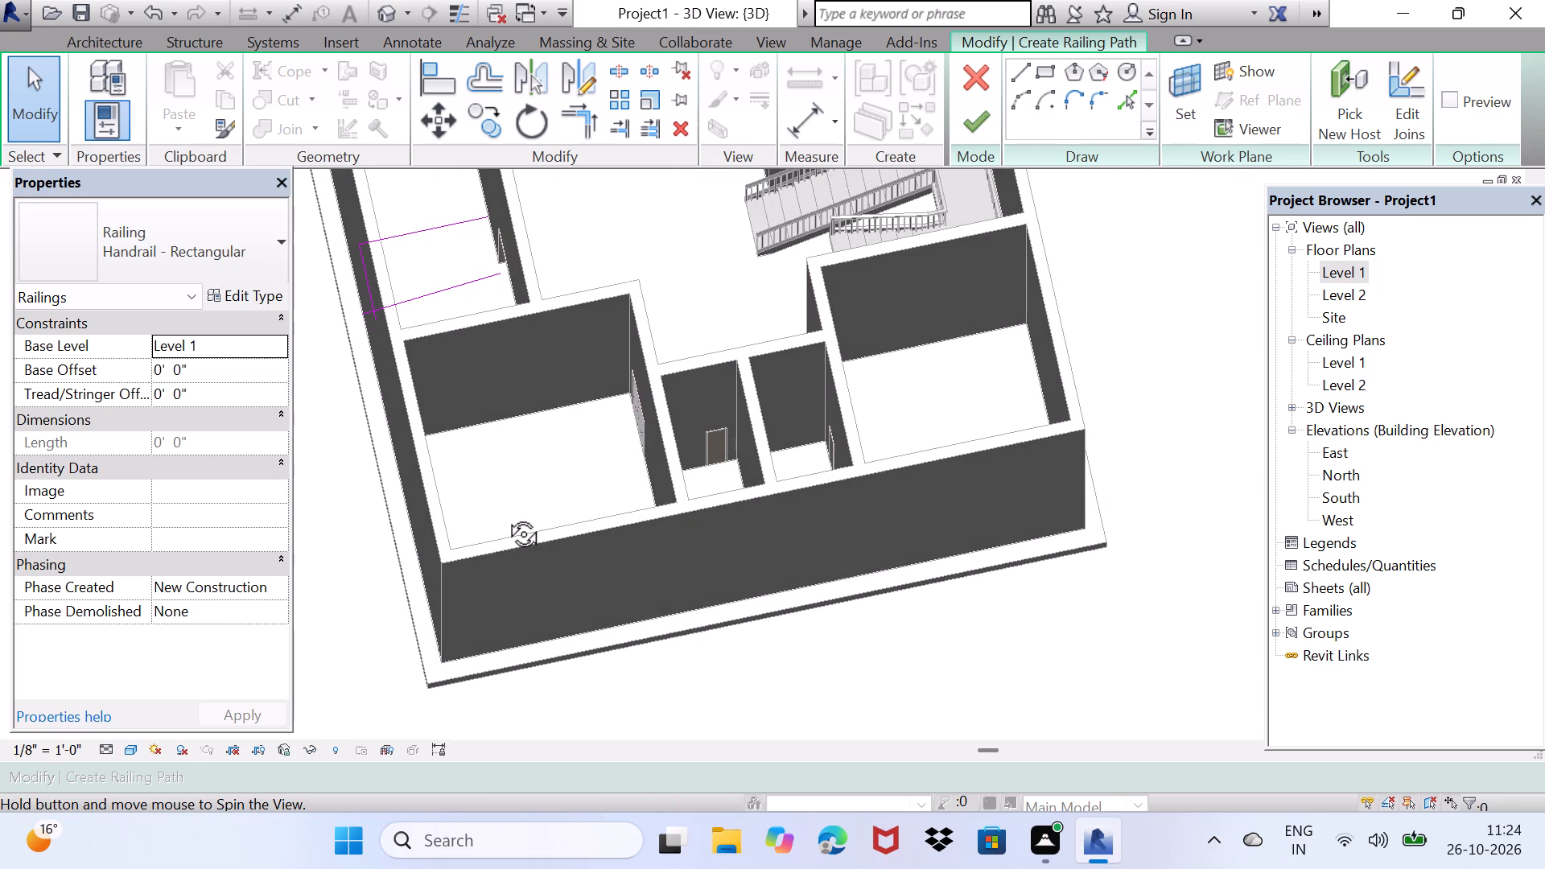
middle_drag(505, 516, 457, 534)
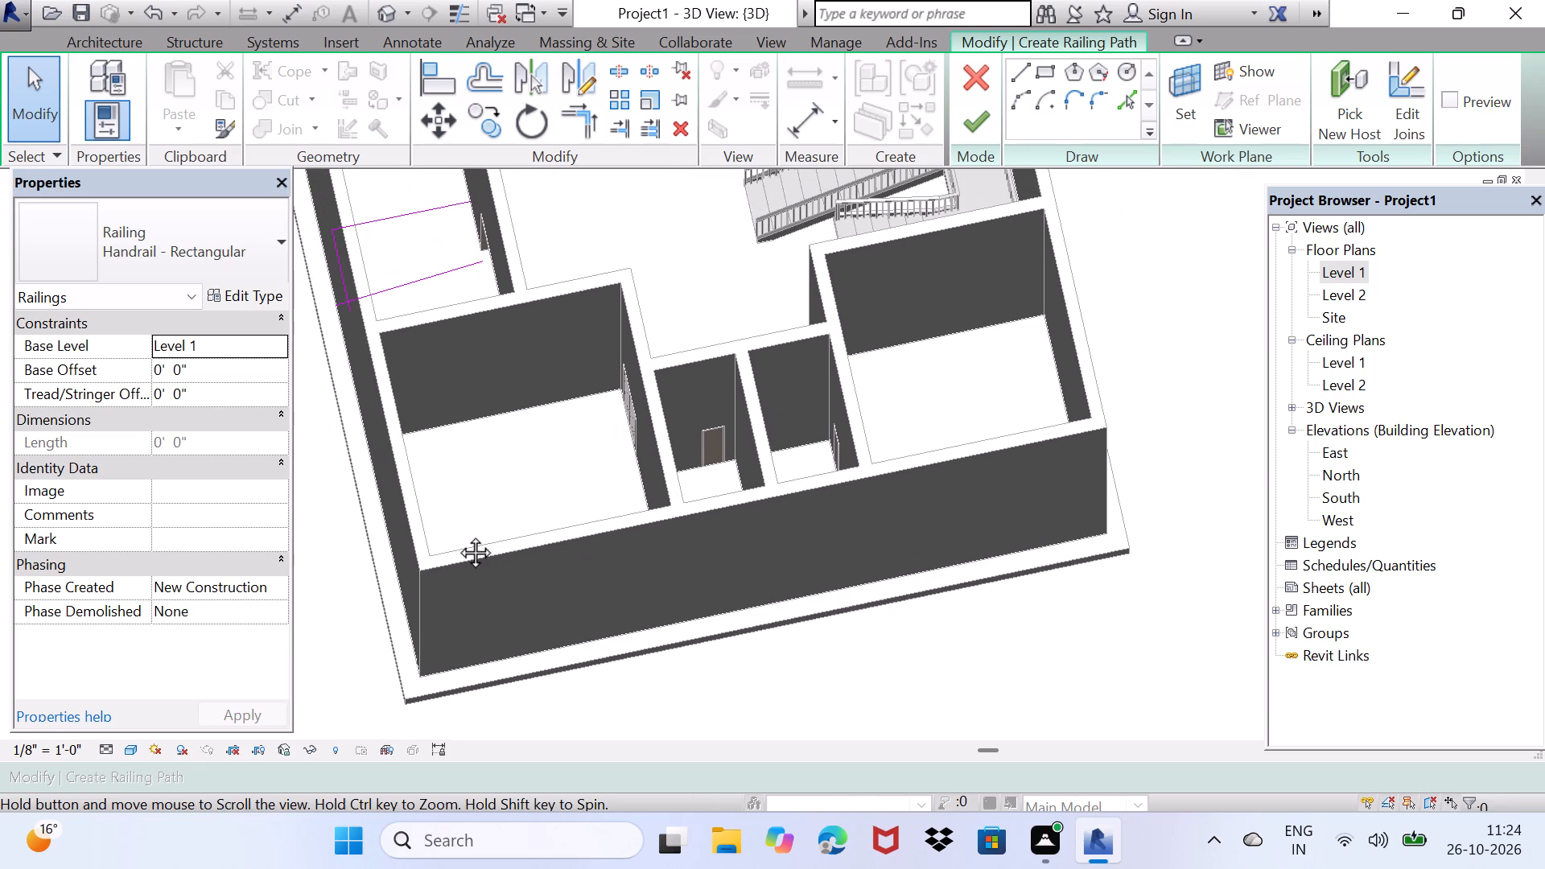
middle_drag(457, 534, 604, 670)
middle_drag(453, 438, 494, 472)
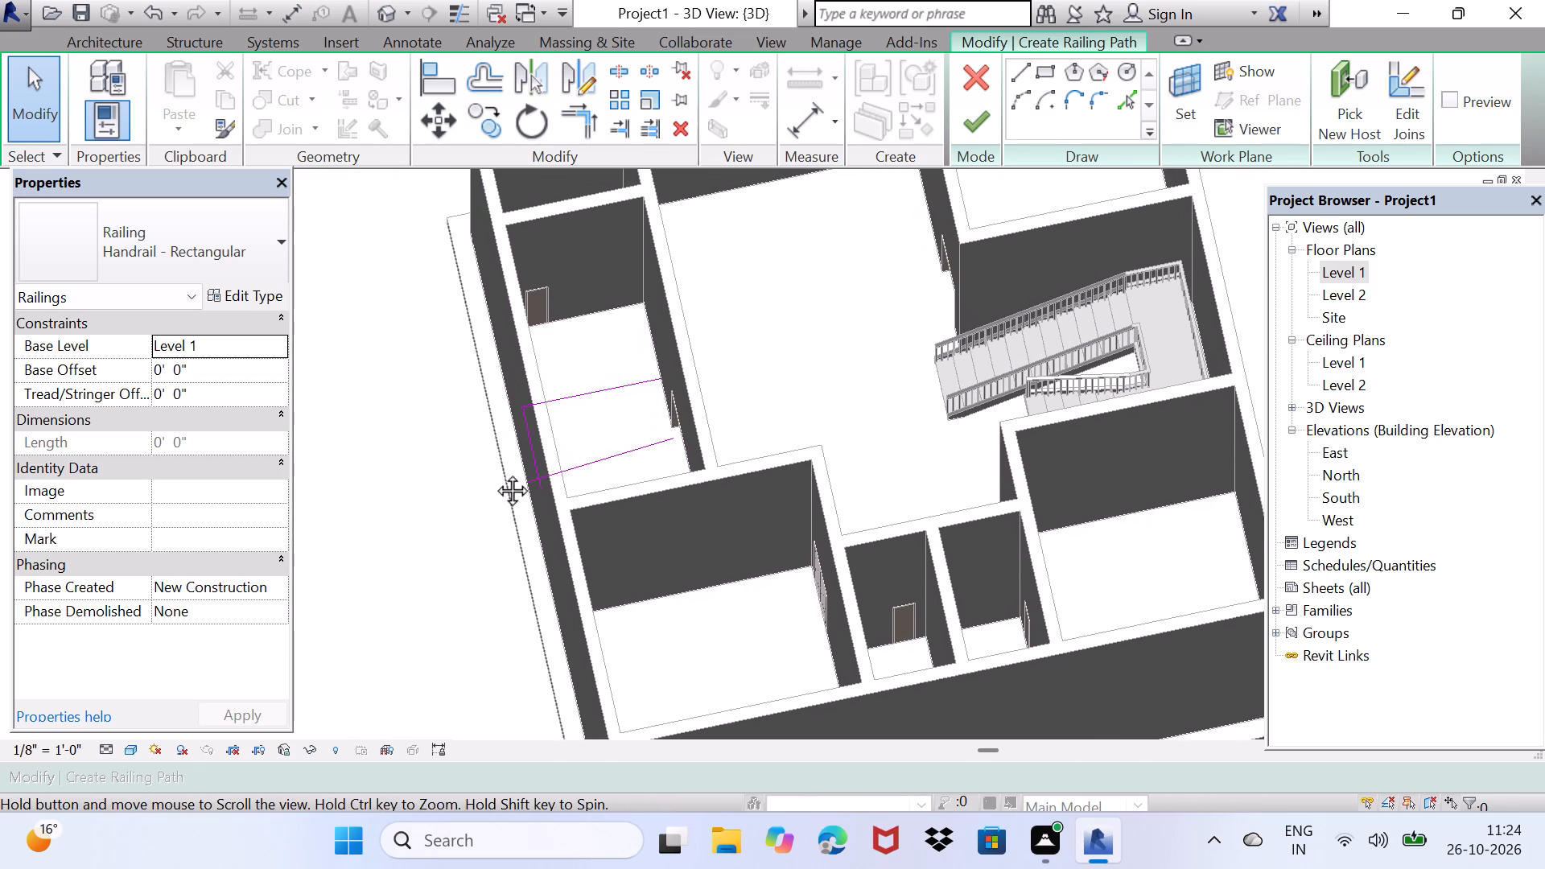
middle_drag(494, 472, 490, 466)
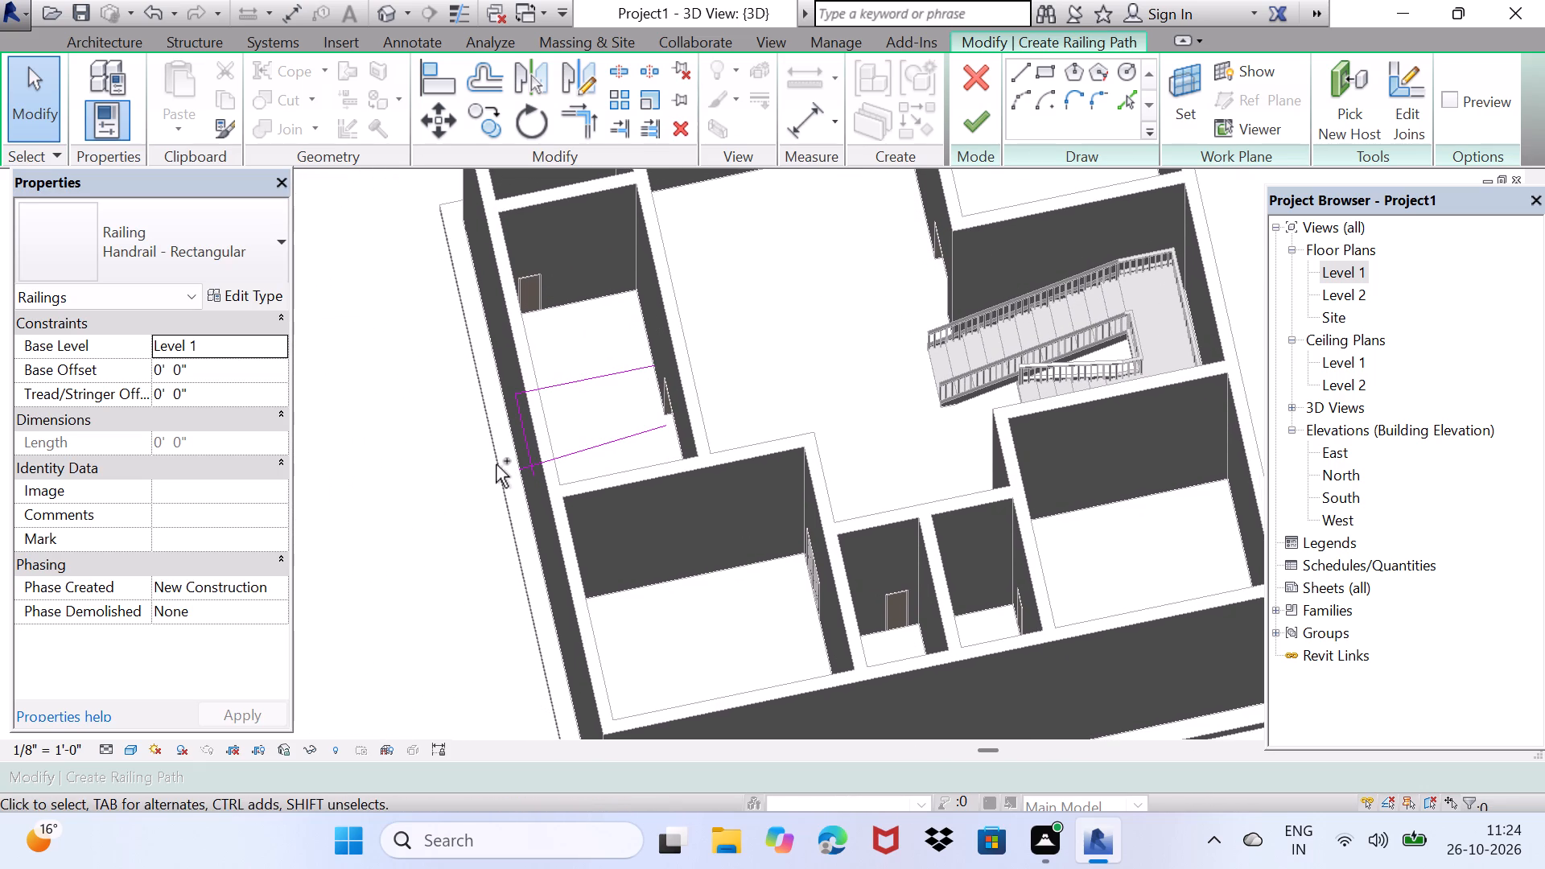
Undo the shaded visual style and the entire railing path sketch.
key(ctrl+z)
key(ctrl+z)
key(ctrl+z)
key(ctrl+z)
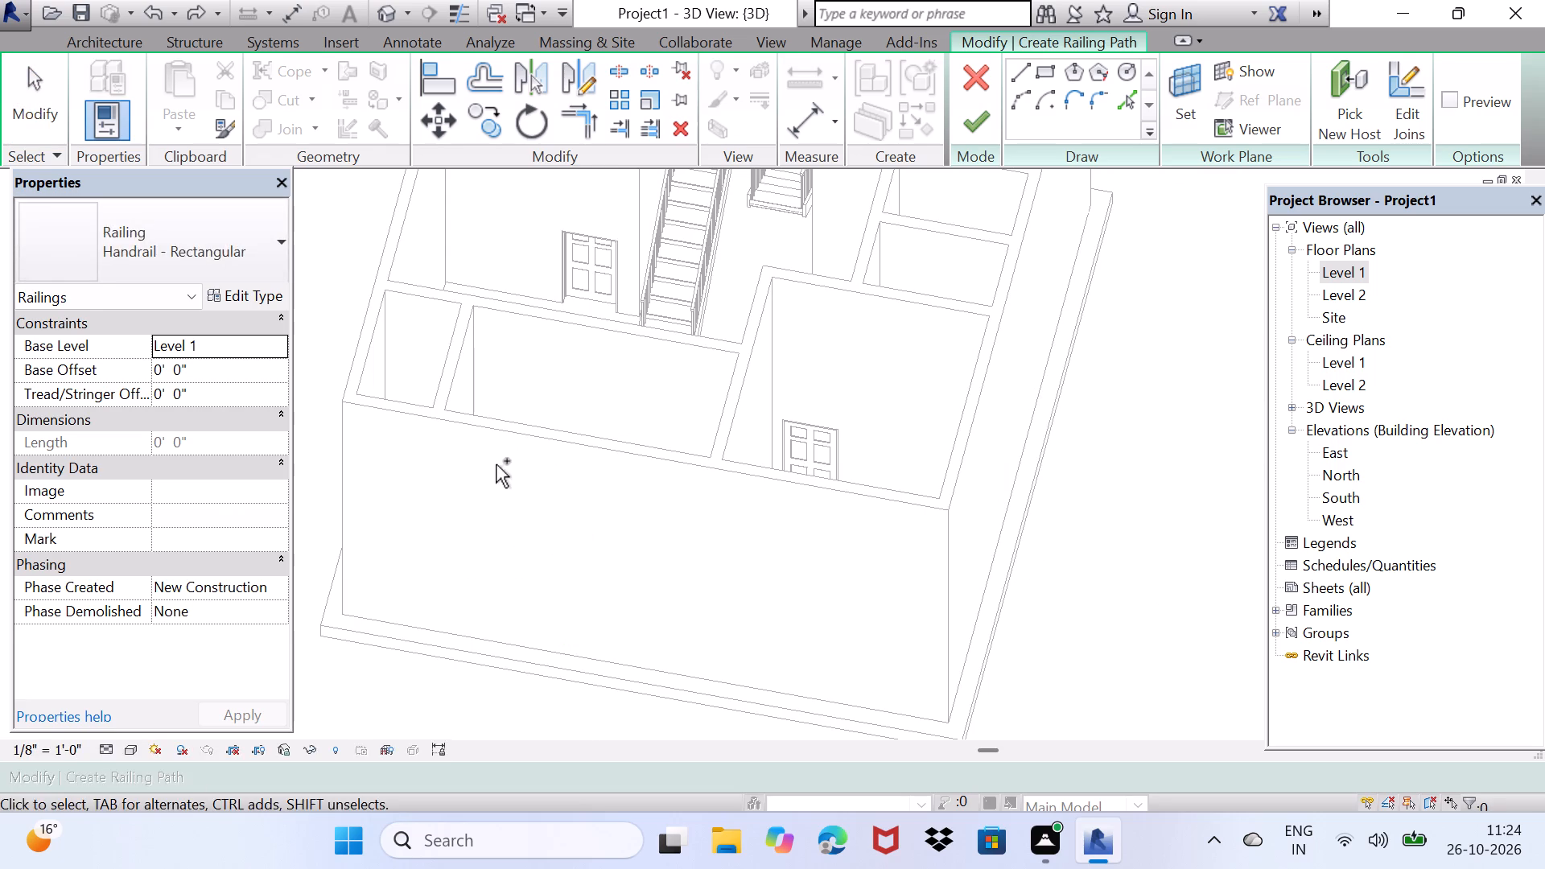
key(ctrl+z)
Return to the Level 1 floor plan and review the whole layout.
middle_drag(576, 432, 559, 535)
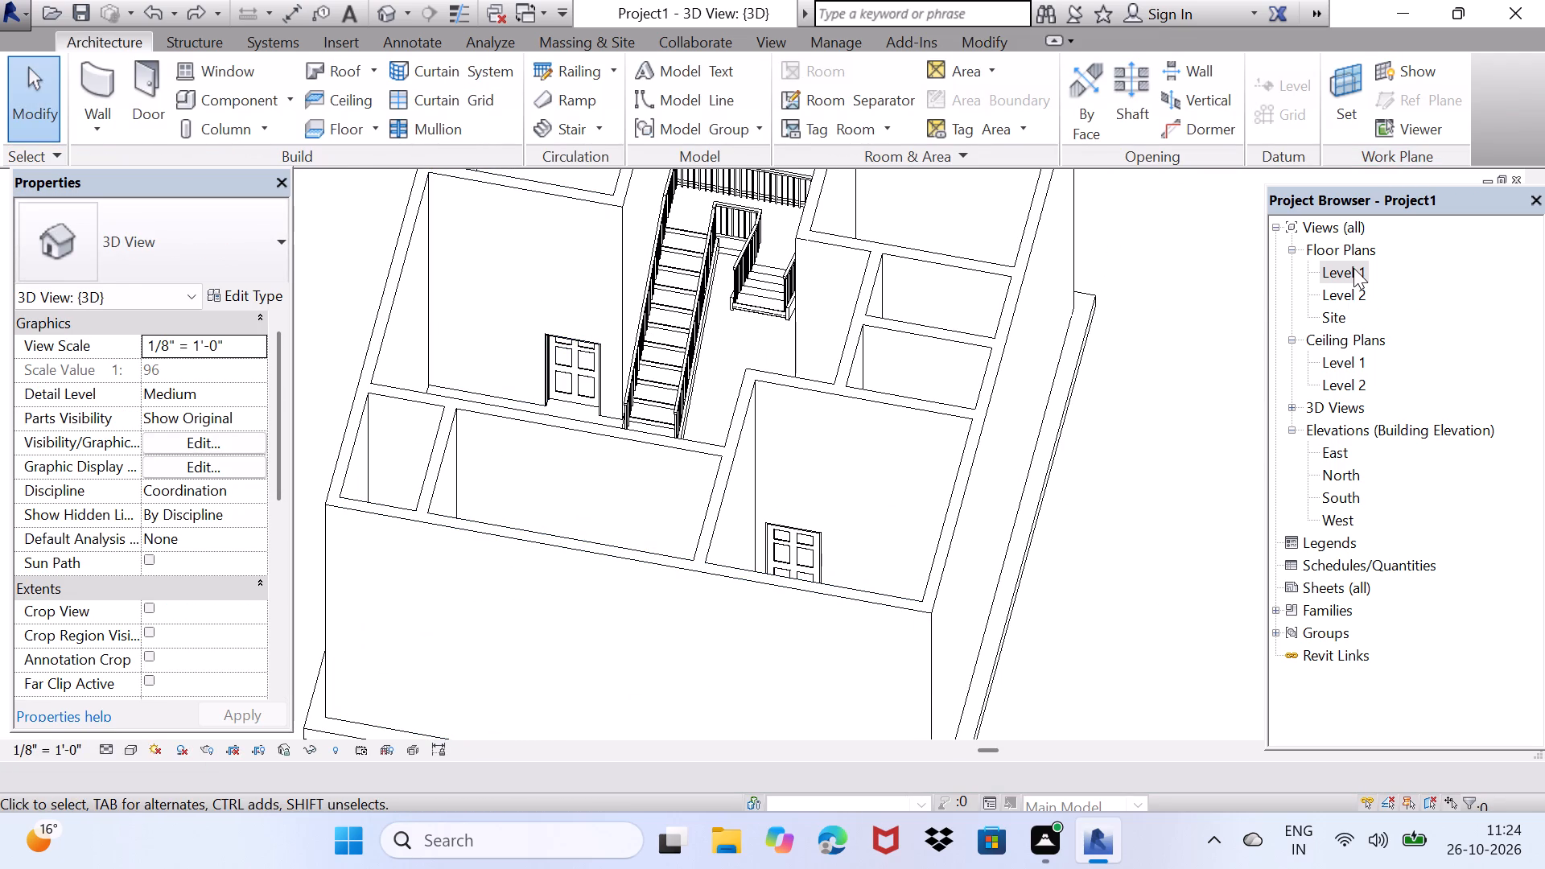
double_click(1353, 268)
scroll(1012, 458, down, 2)
middle_drag(663, 566, 617, 663)
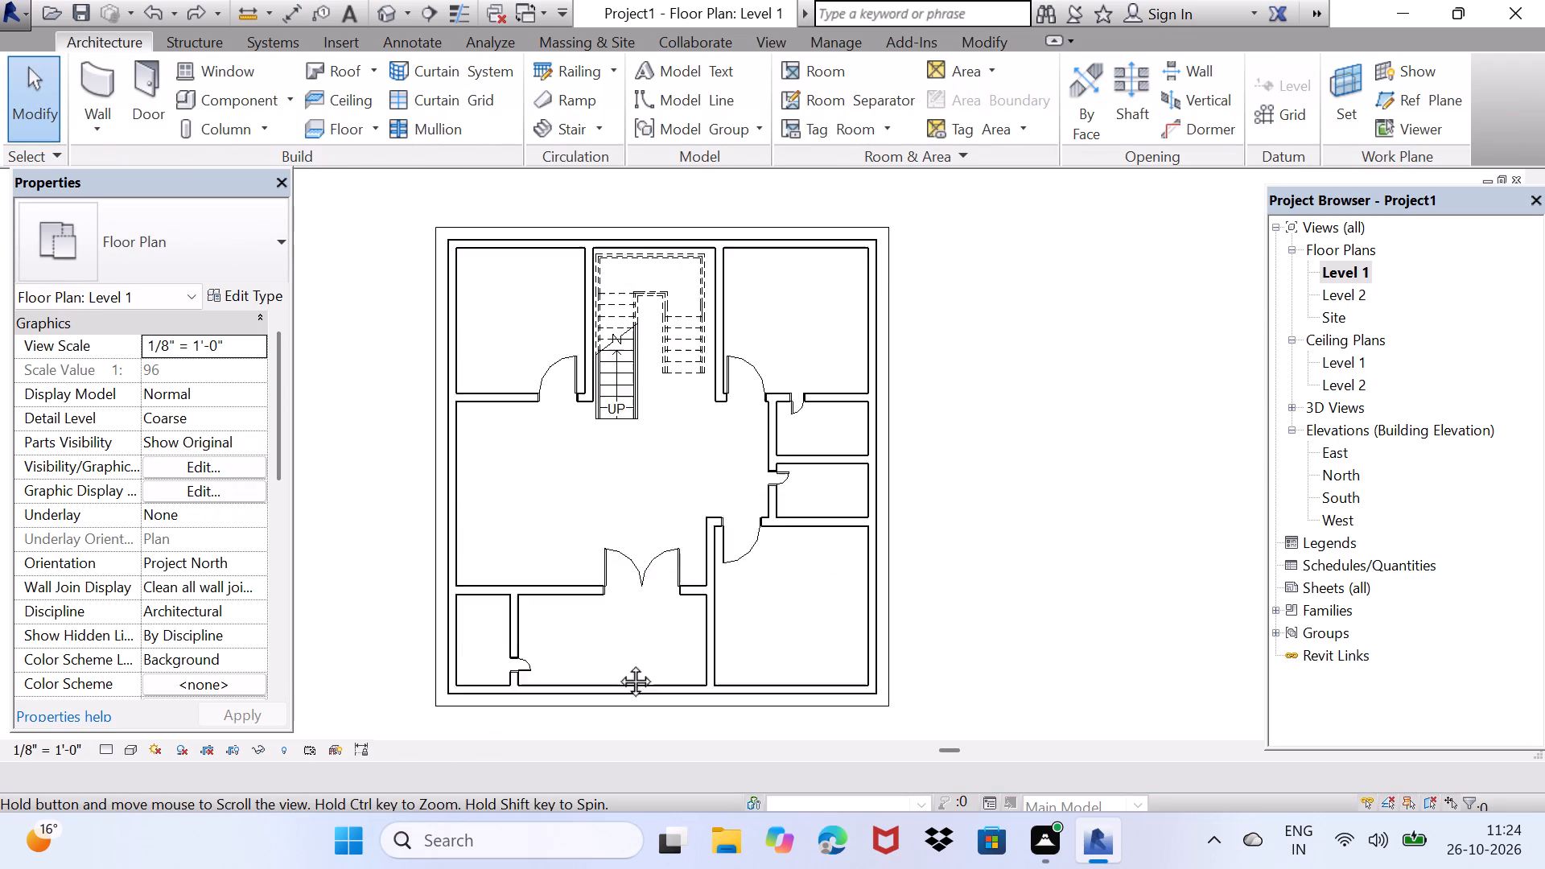
middle_drag(617, 663, 628, 620)
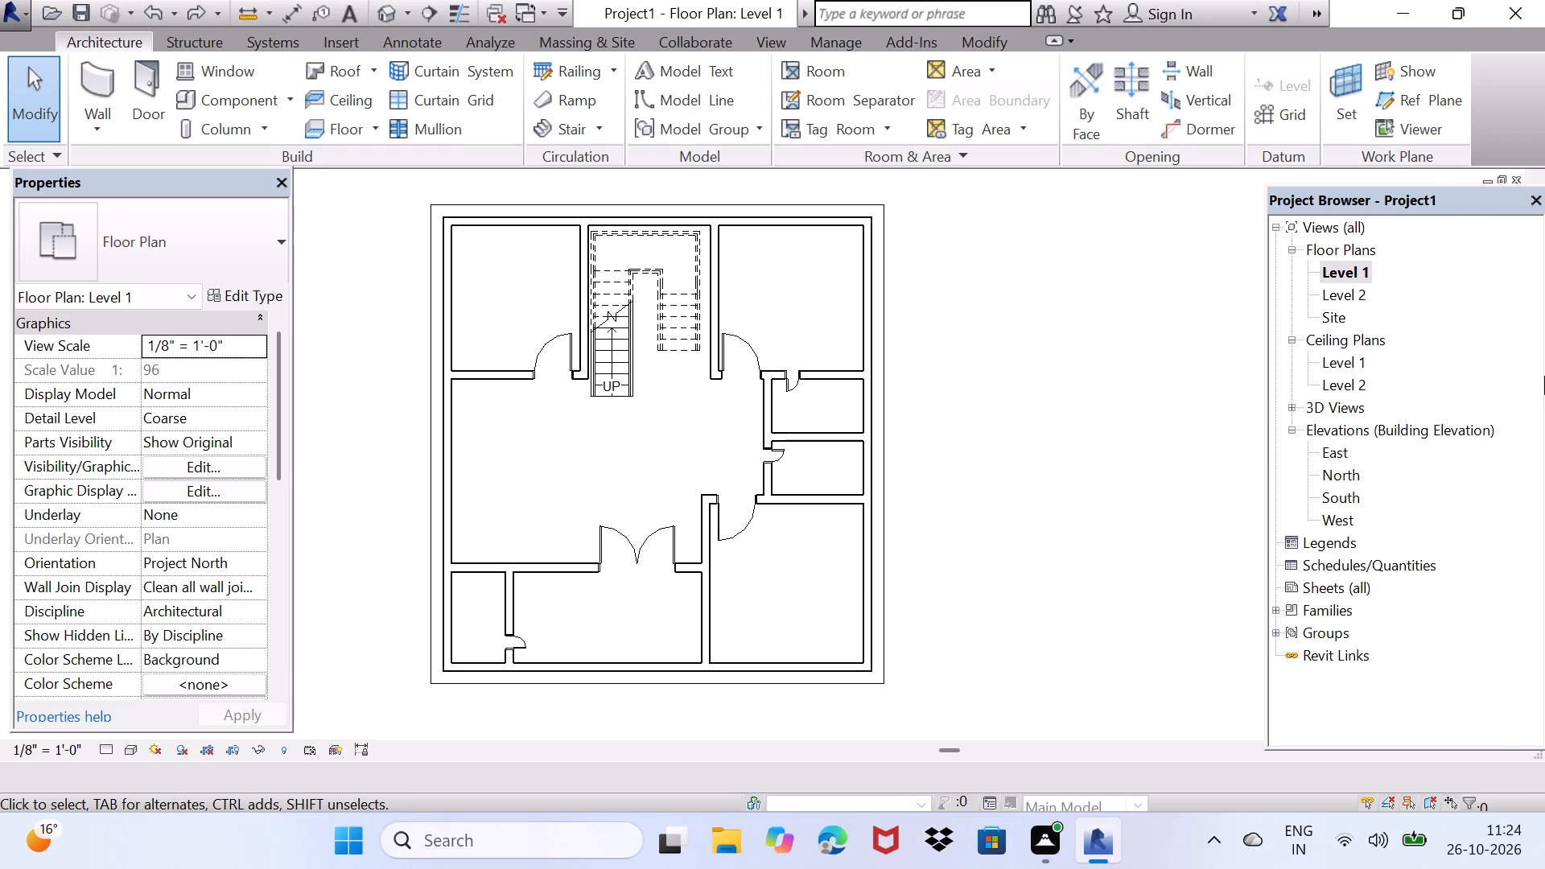
scroll(940, 525, down, 2)
scroll(1003, 603, down, 1)
scroll(1145, 544, down, 1)
middle_click(1157, 539)
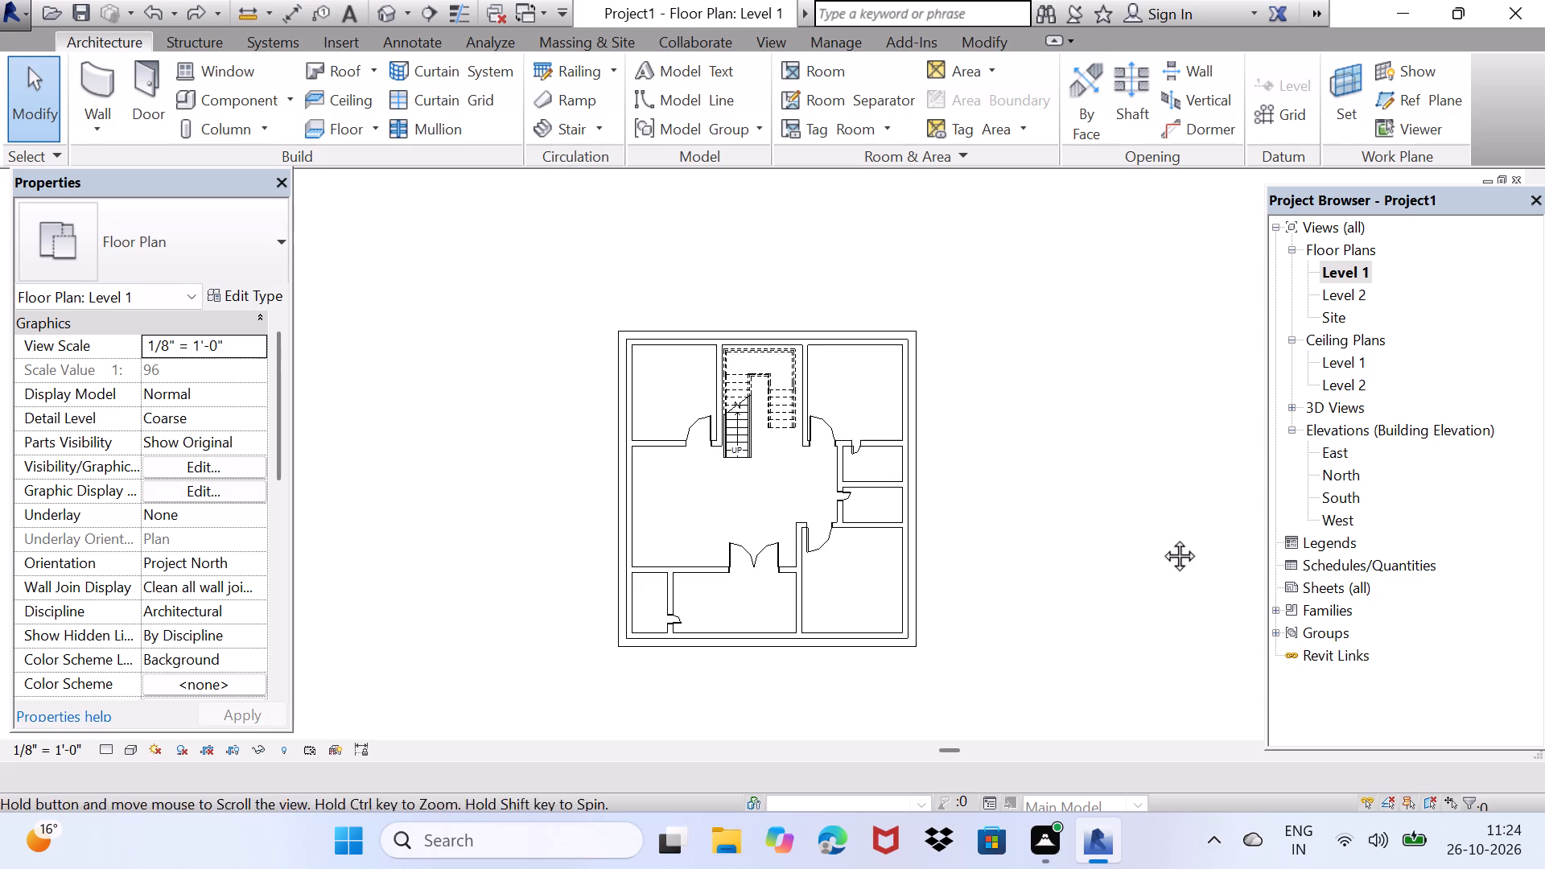
scroll(1161, 537, down, 1)
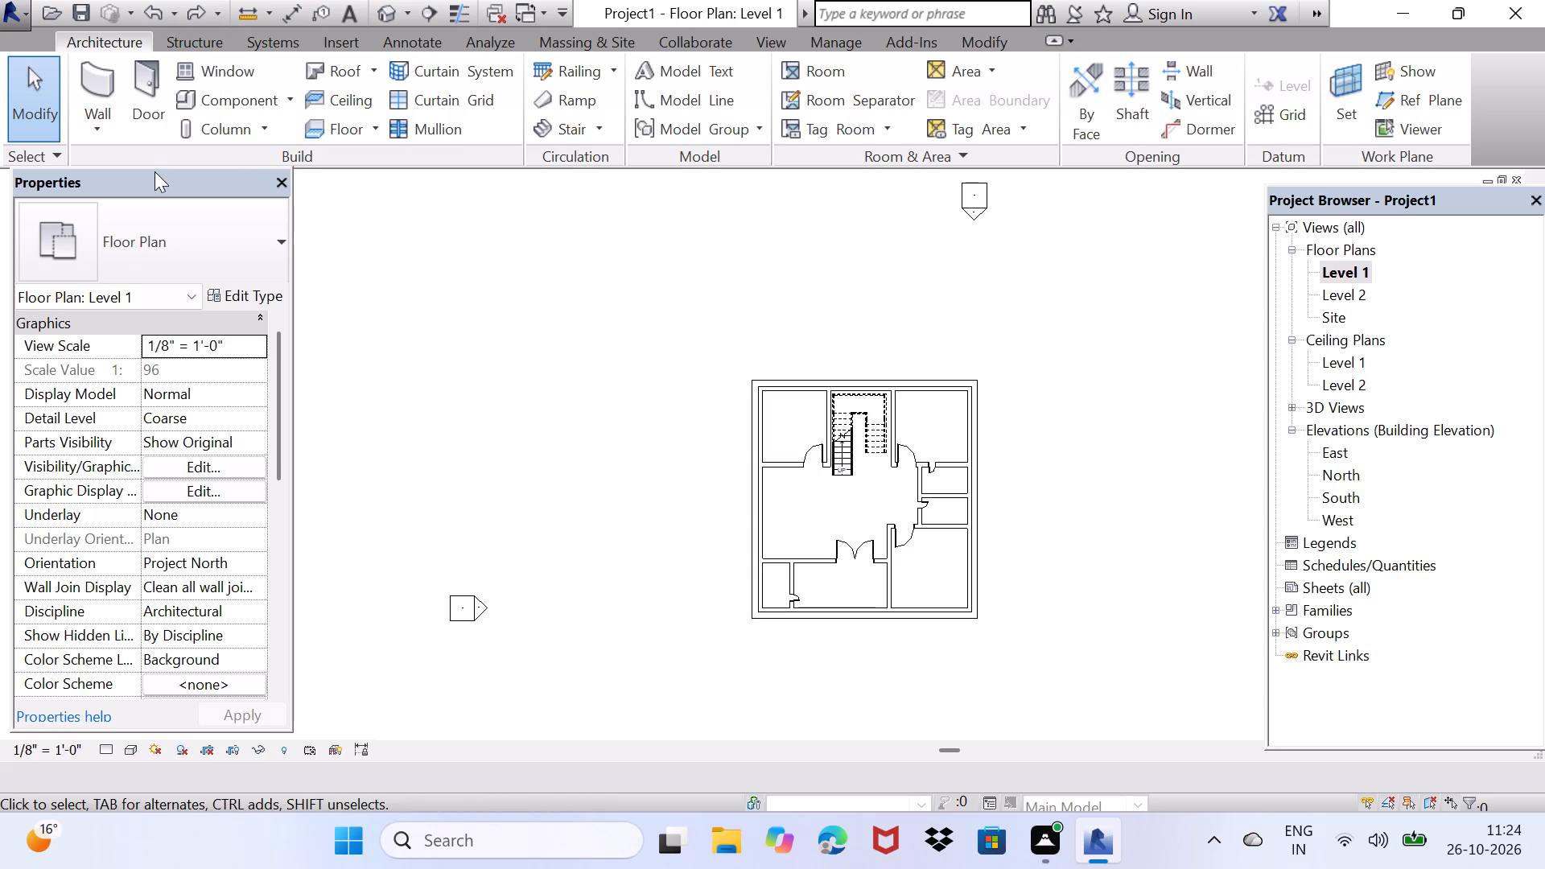
Draw a freehand zigzag chain of Generic - 8" walls, 20' 0" high, in the empty area northwest of the building.
click(101, 73)
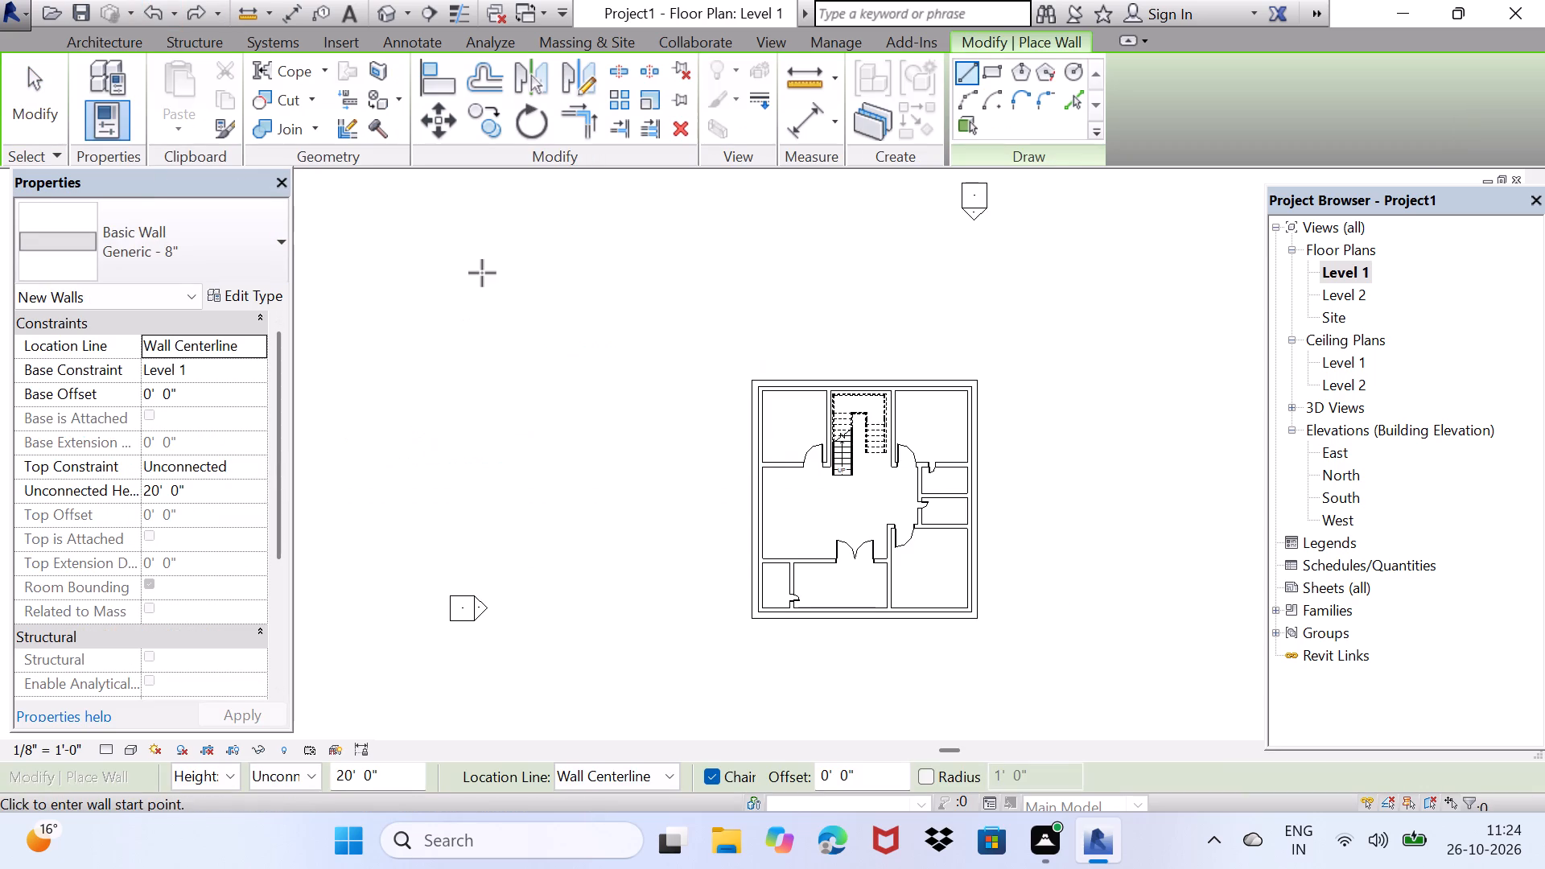
click(482, 273)
click(515, 257)
click(542, 229)
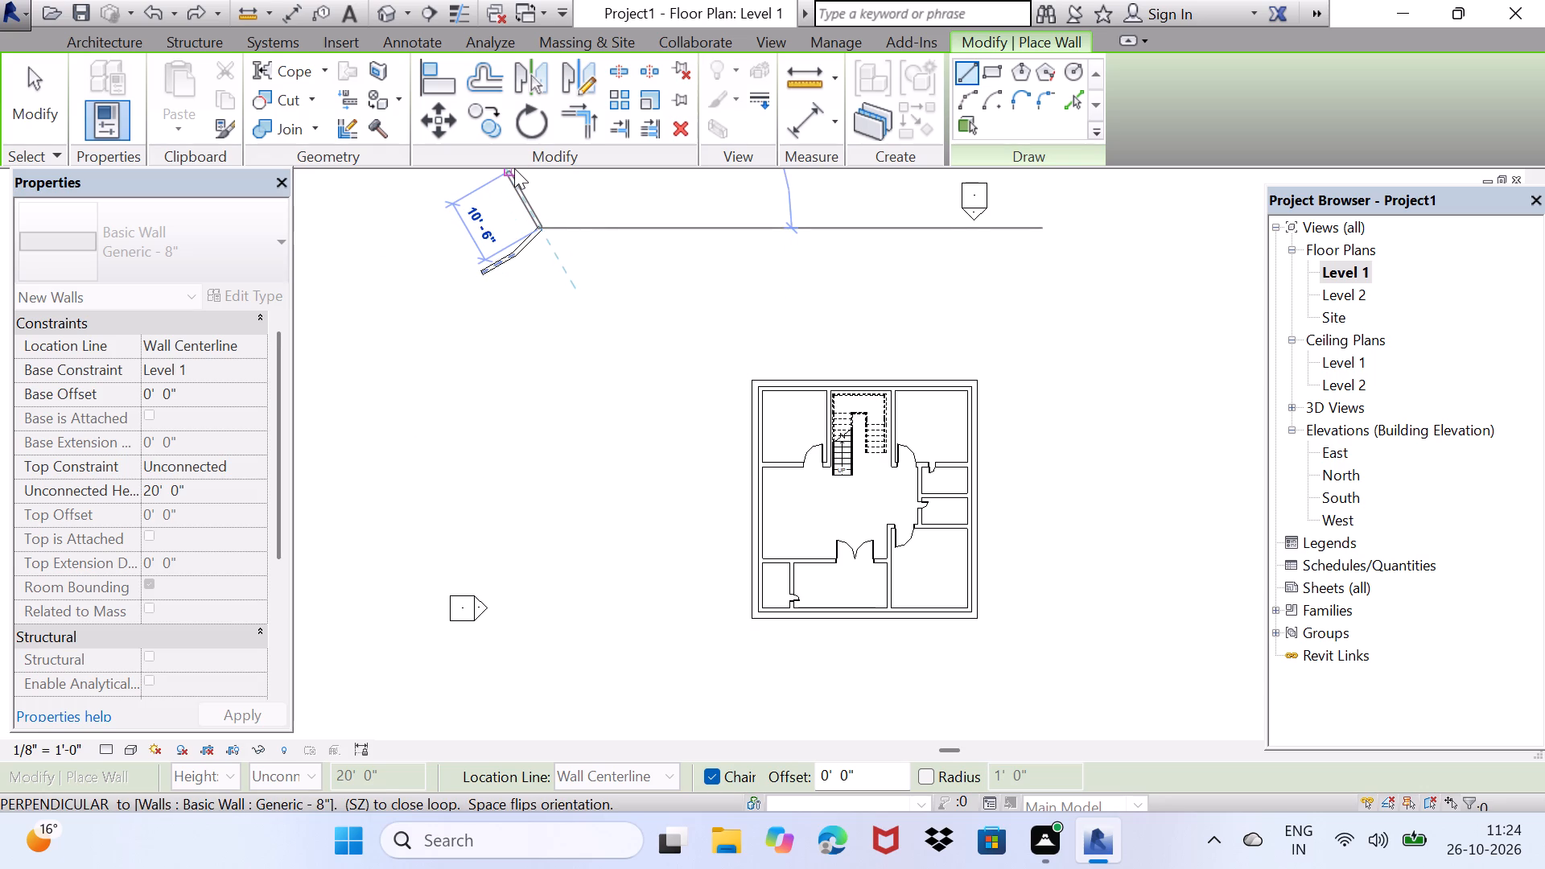
click(558, 253)
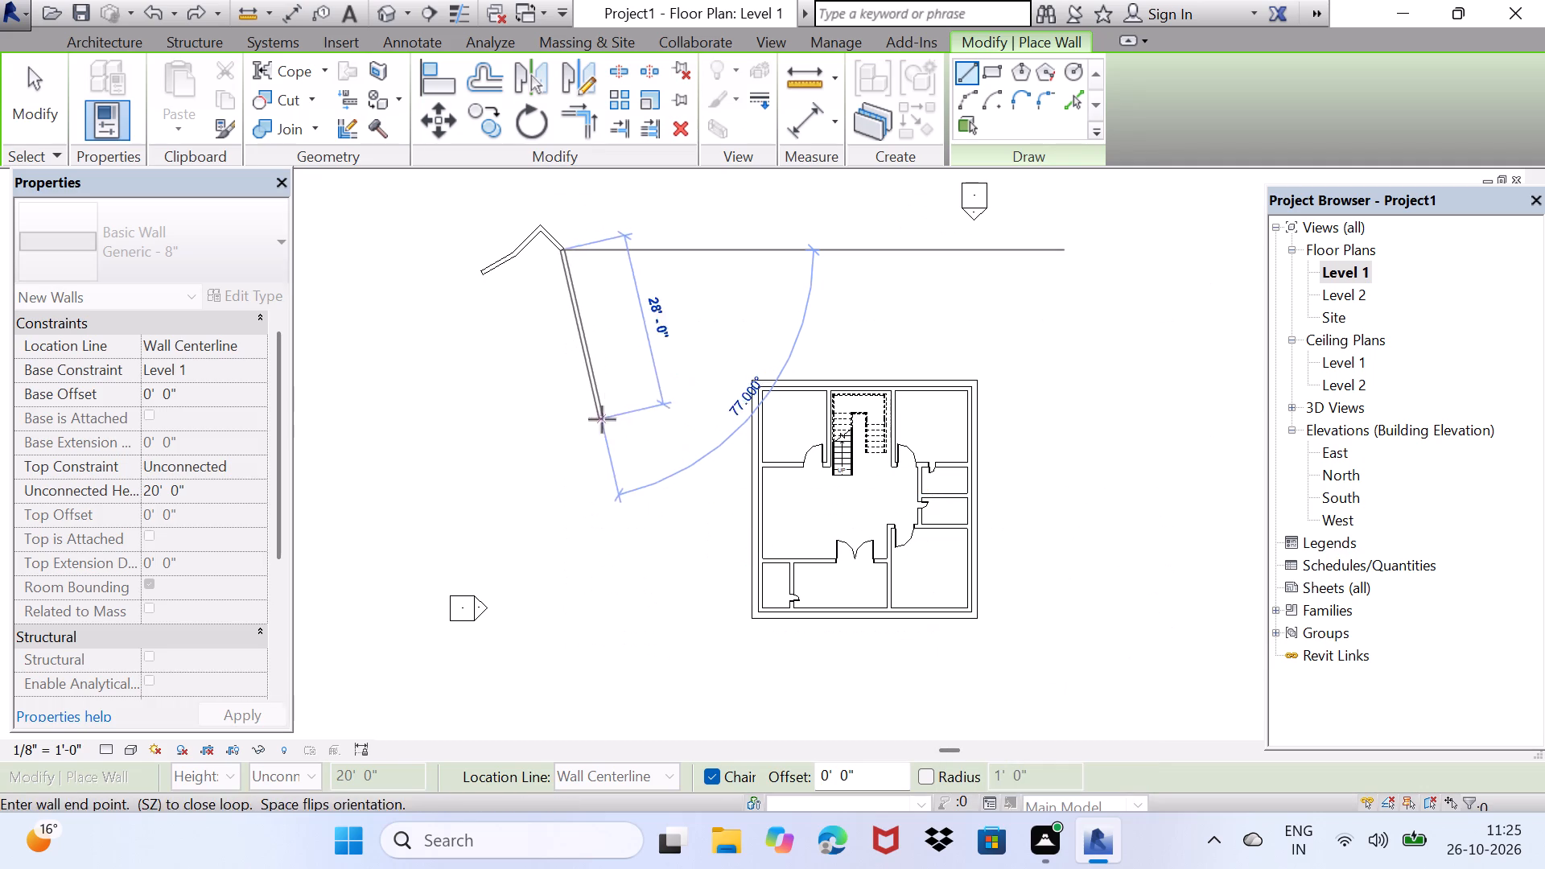
click(612, 351)
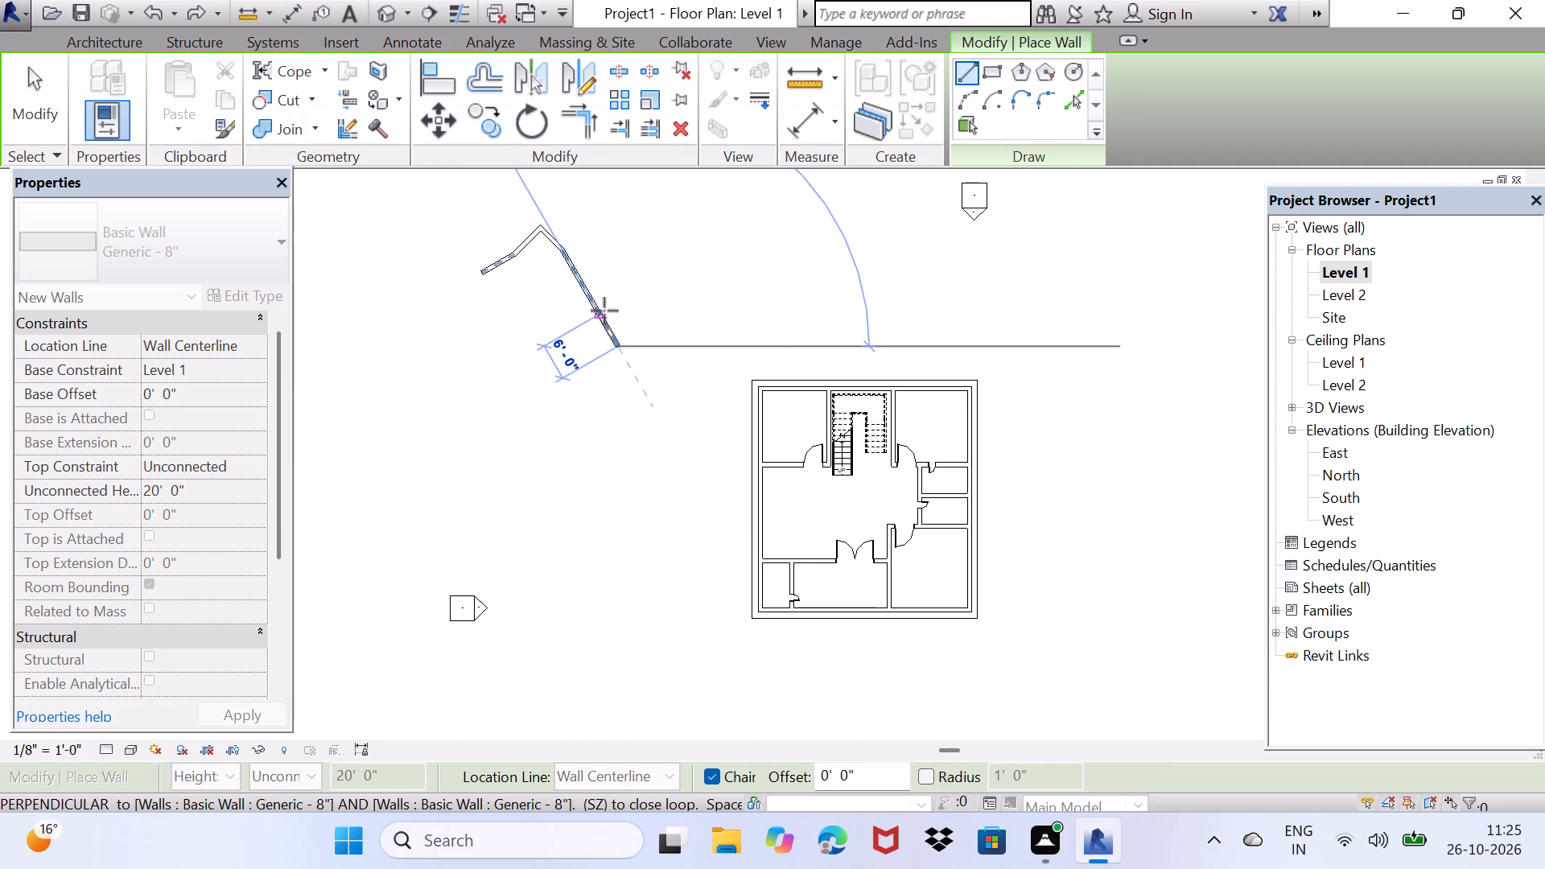
click(587, 254)
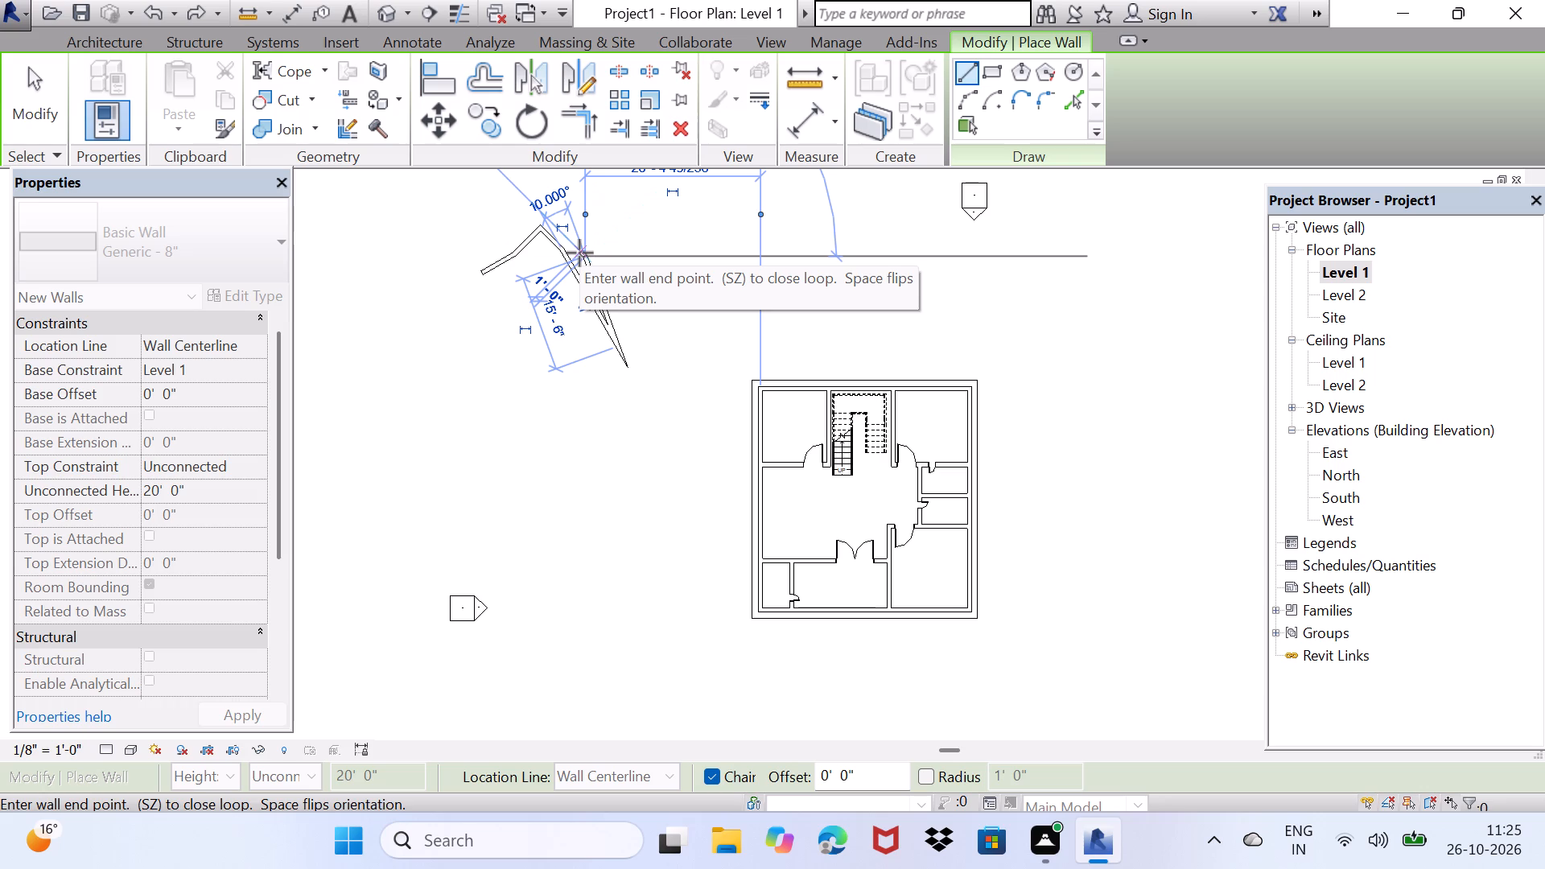
click(579, 253)
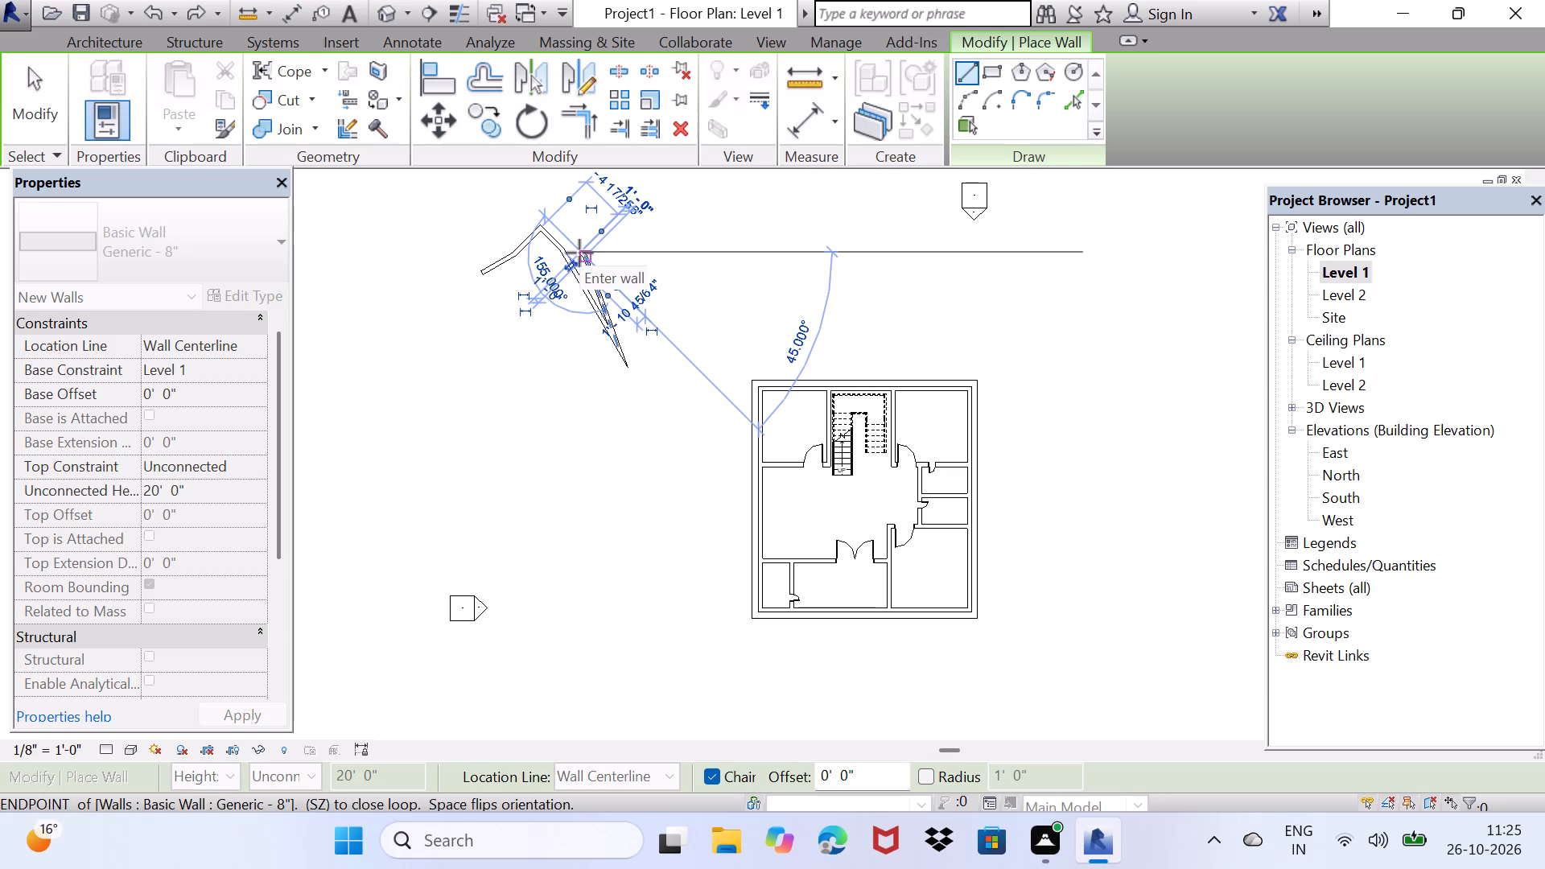
Continue the wall chain with a segment about 18' running south and a diagonal segment about 10' 6" running southwest.
click(557, 163)
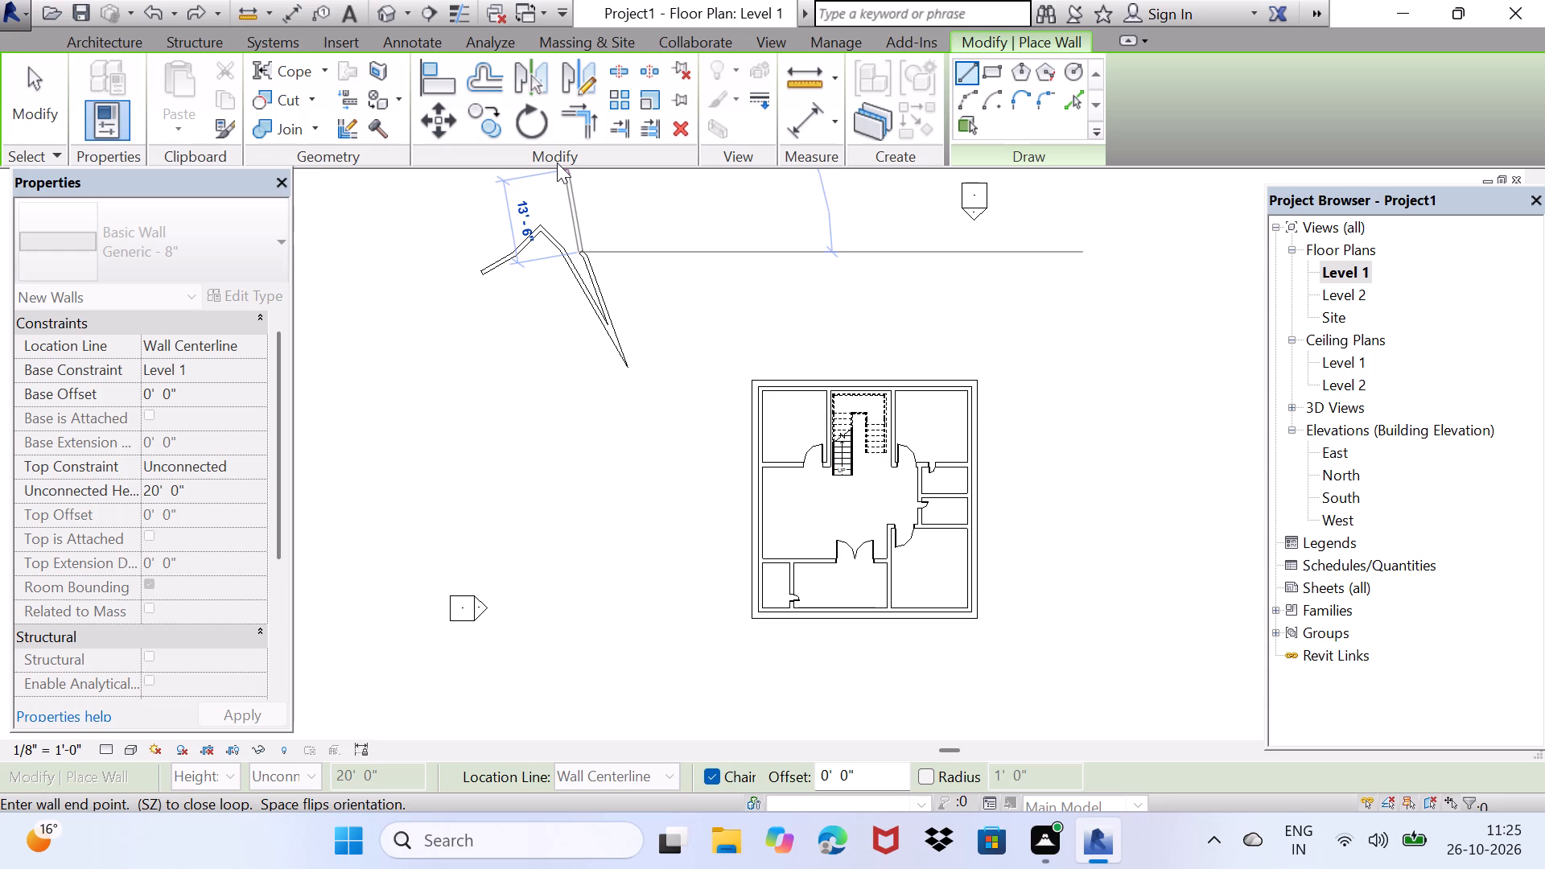
click(557, 163)
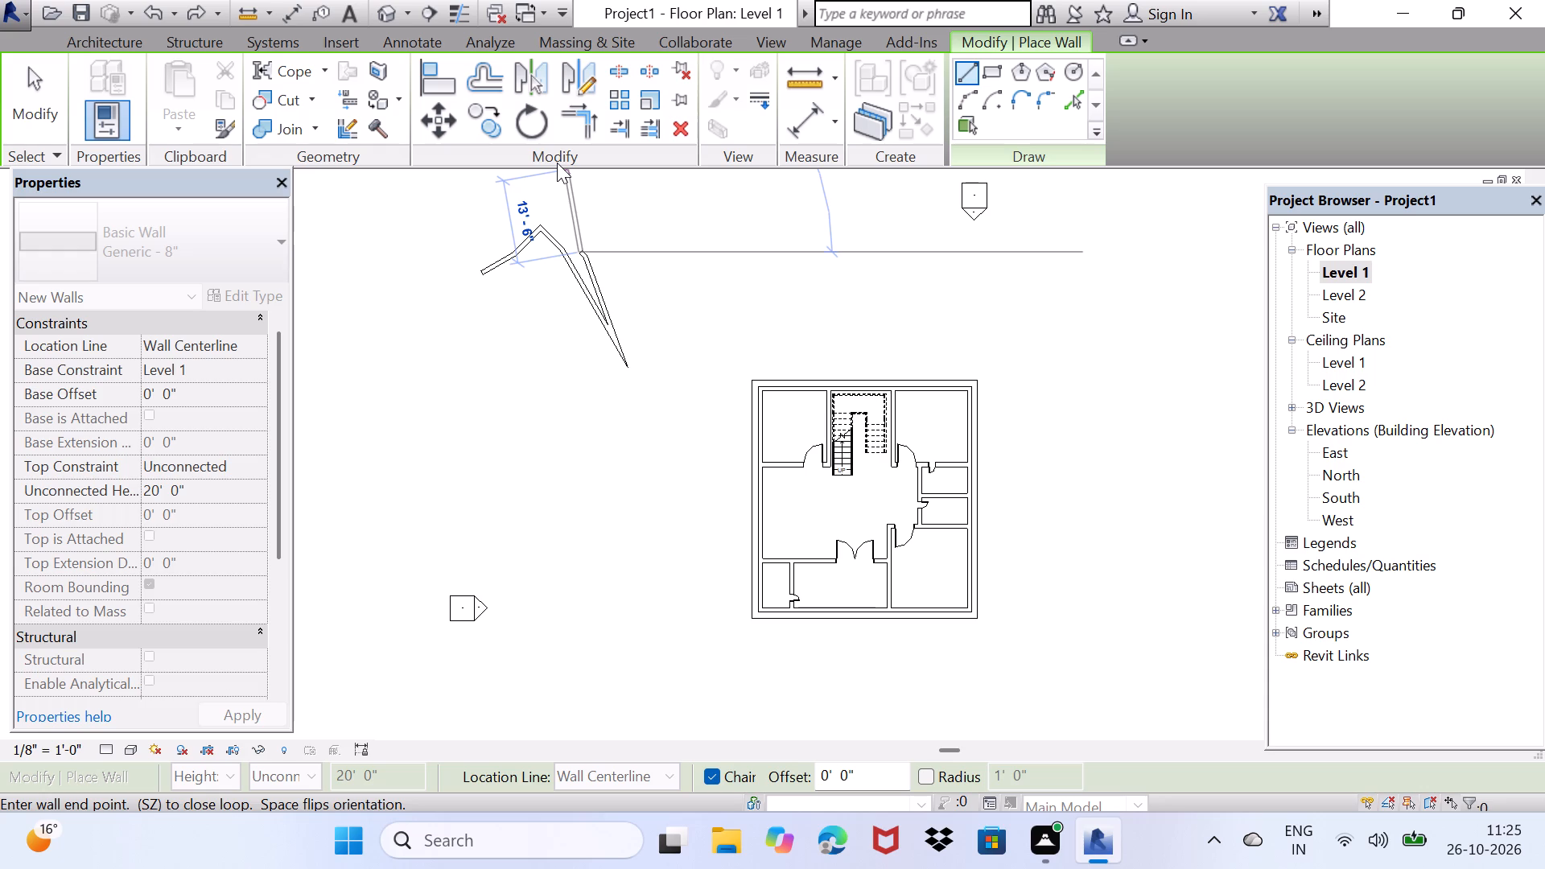
click(557, 163)
click(571, 364)
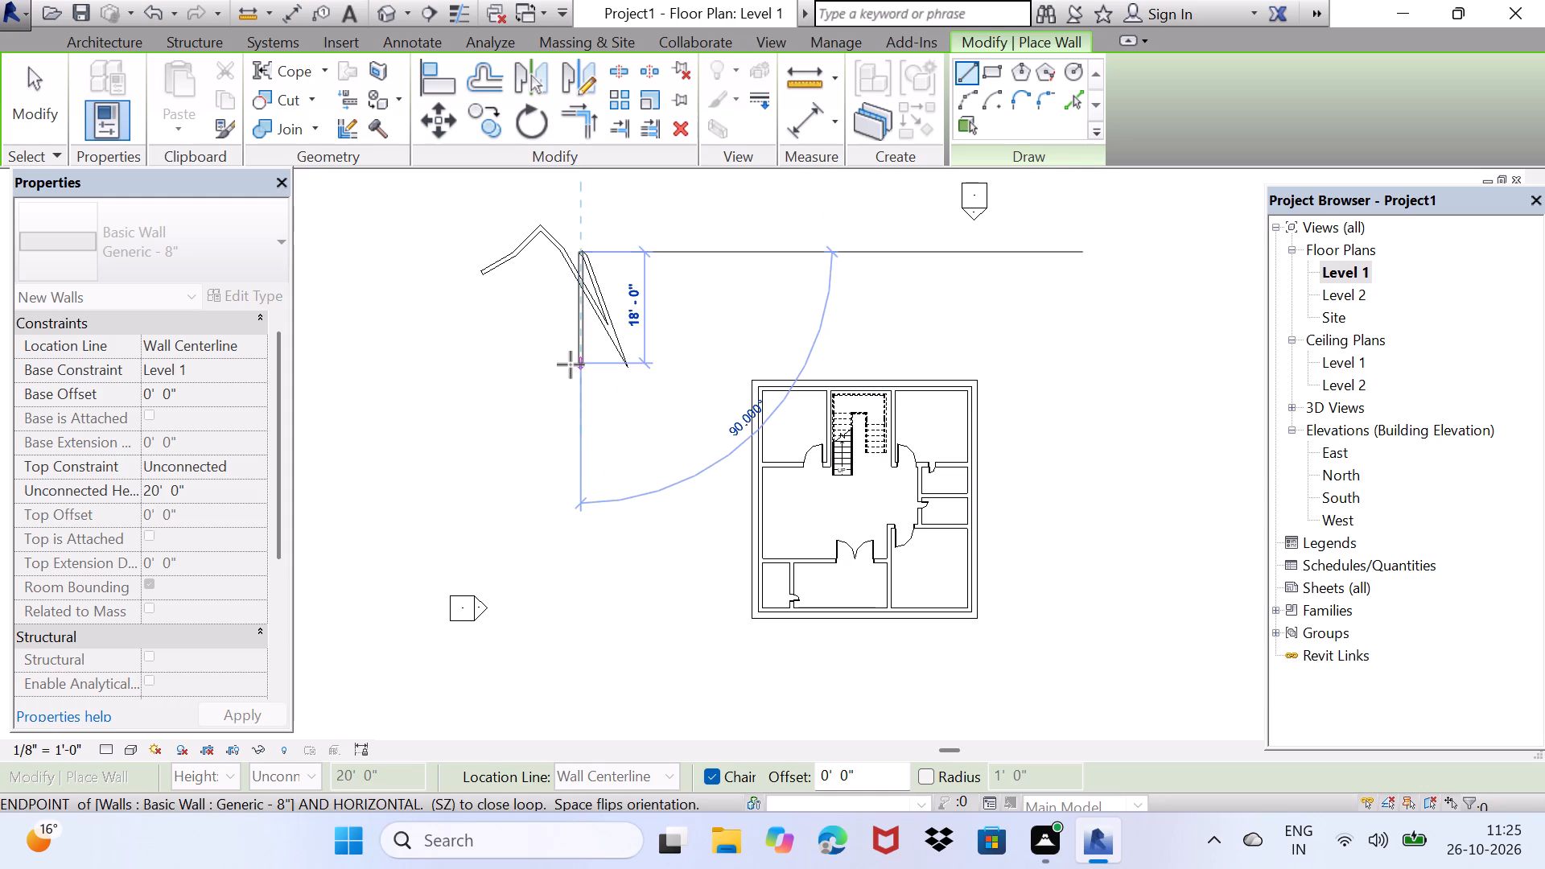
click(571, 368)
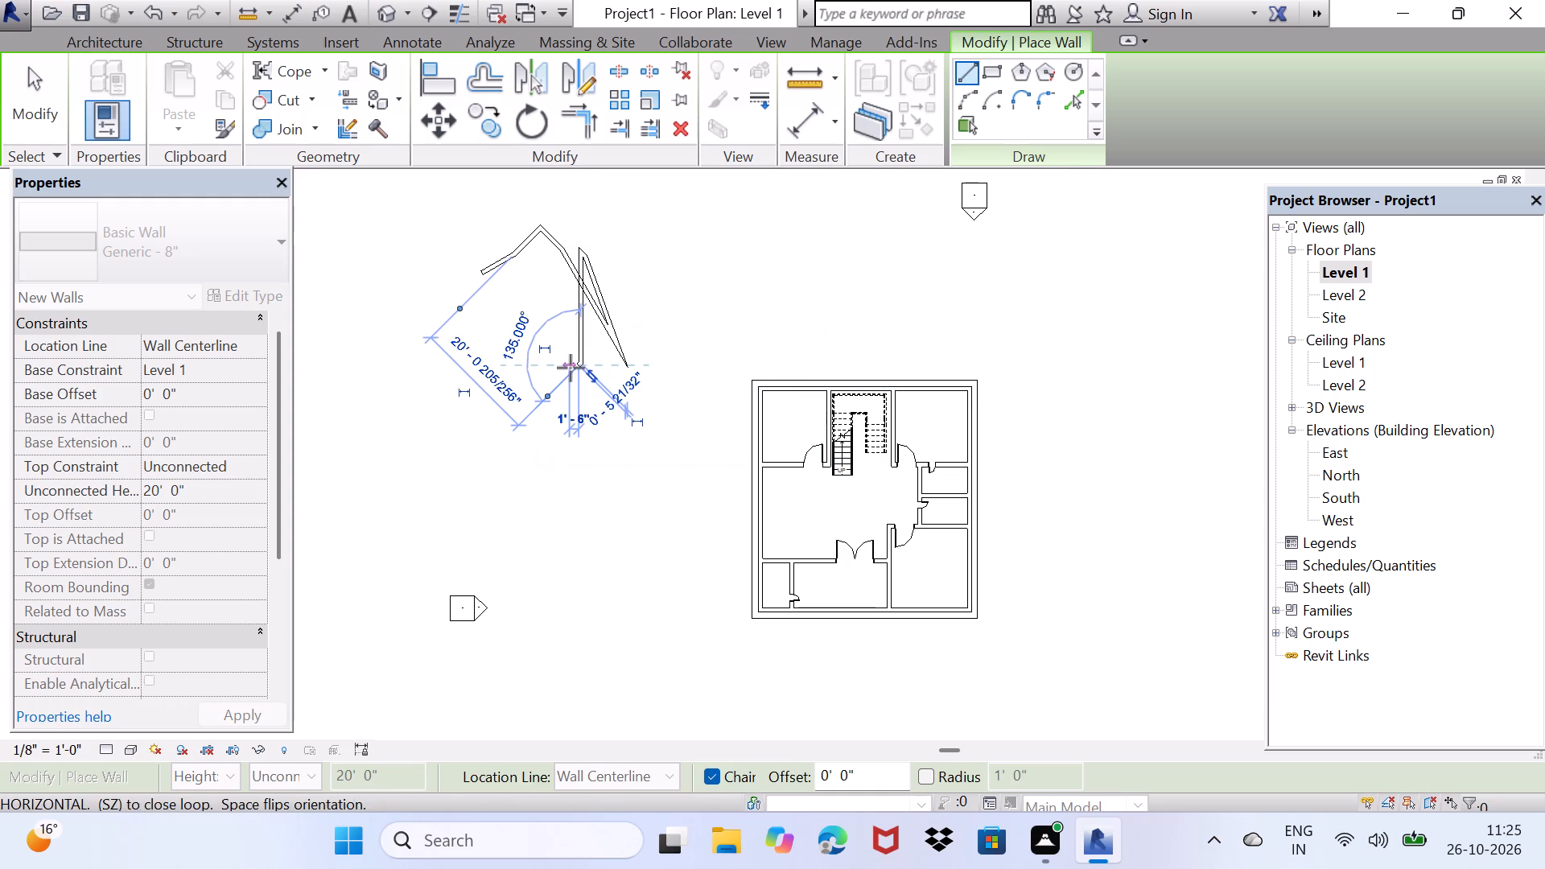
click(569, 373)
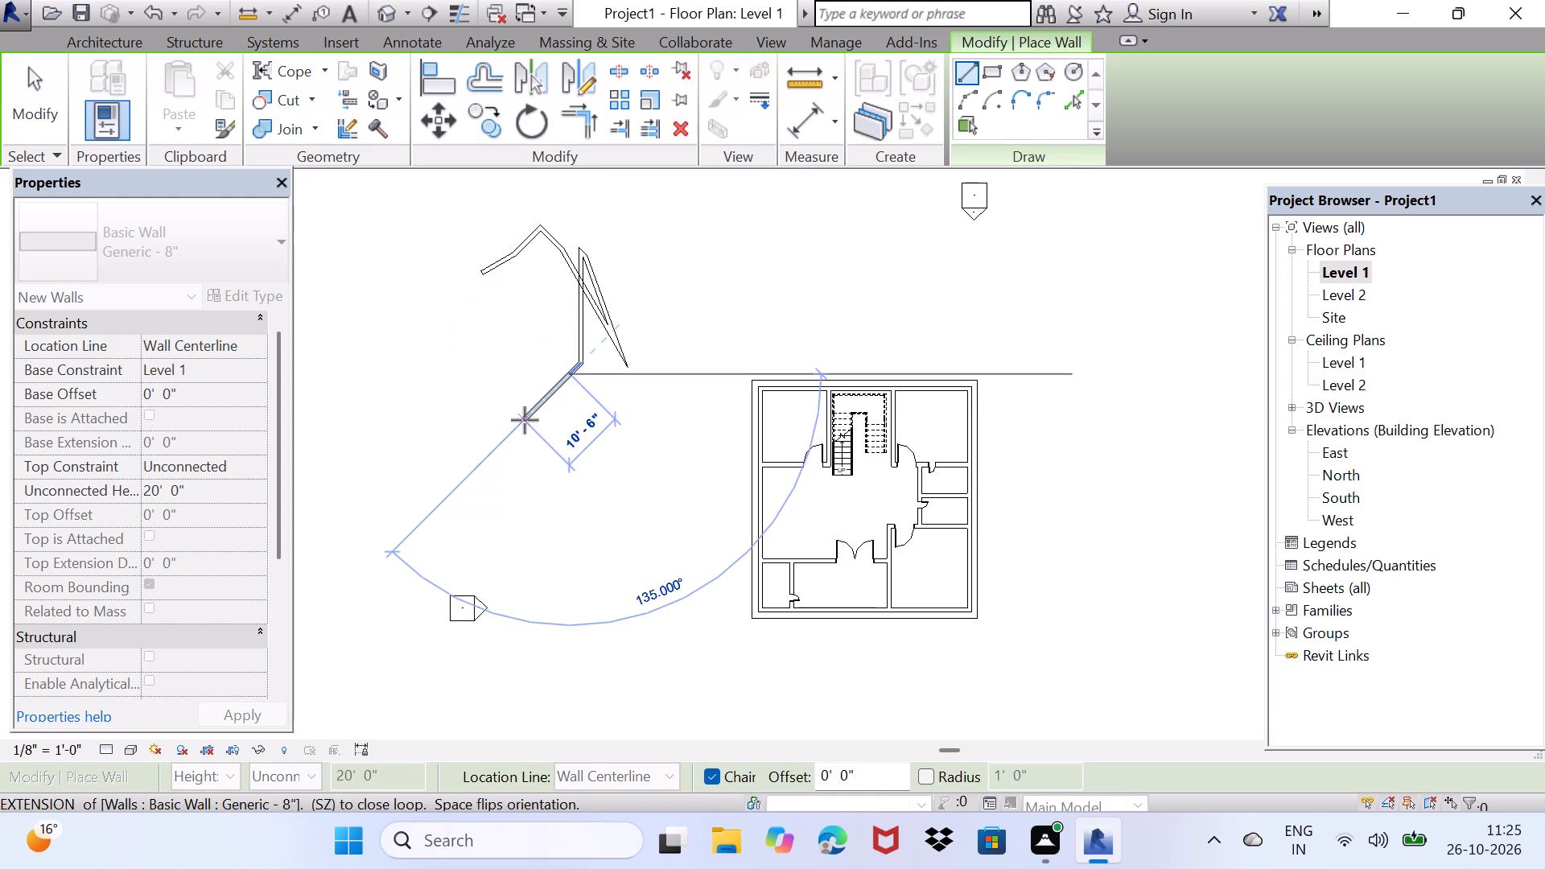
click(525, 420)
click(532, 402)
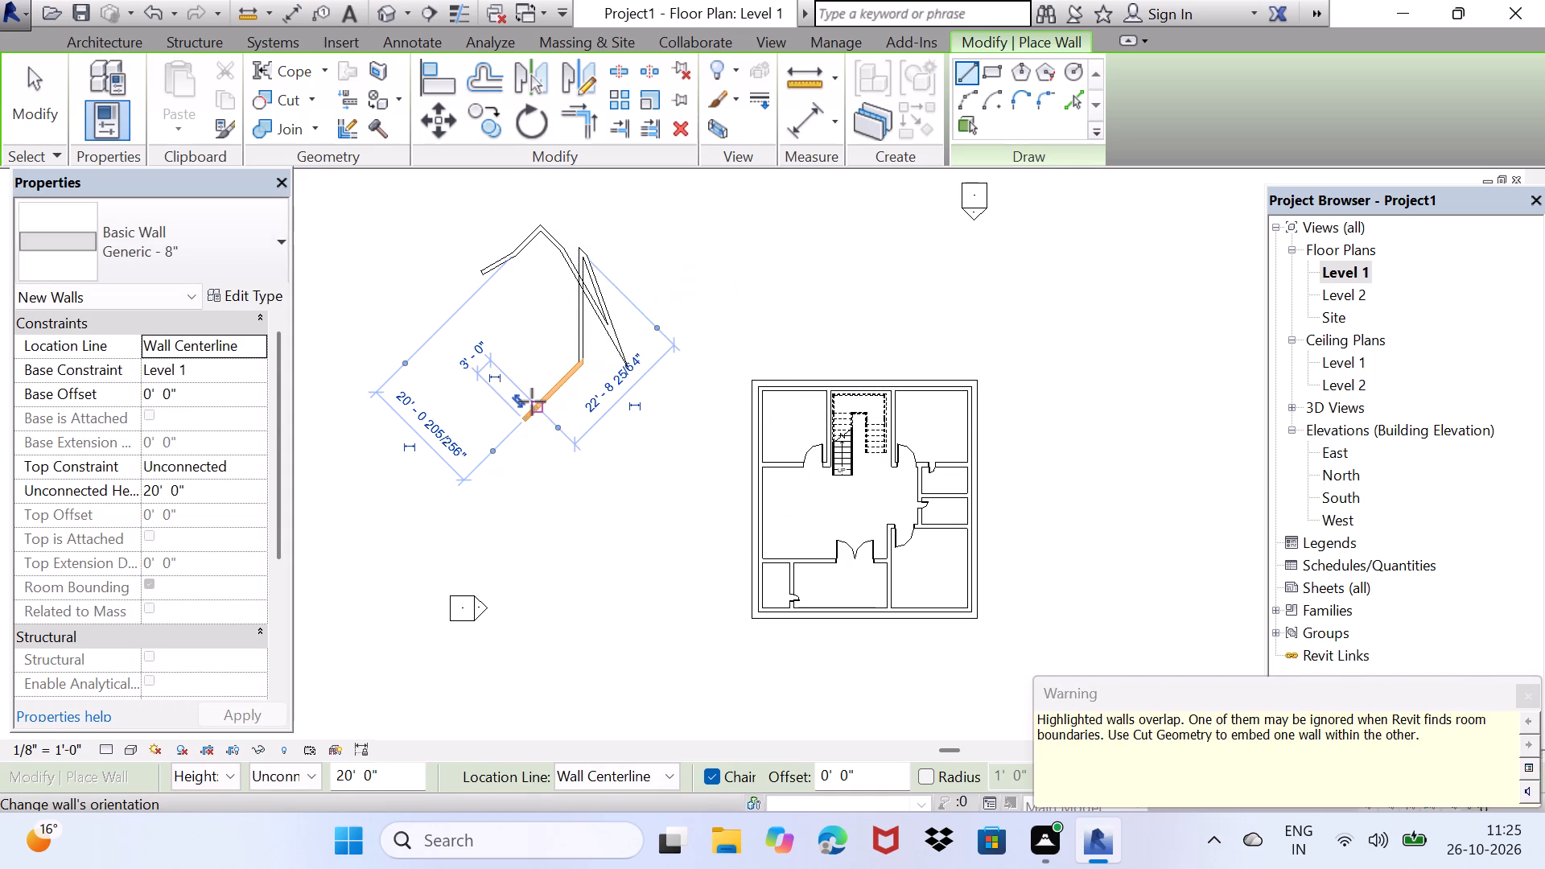
click(532, 402)
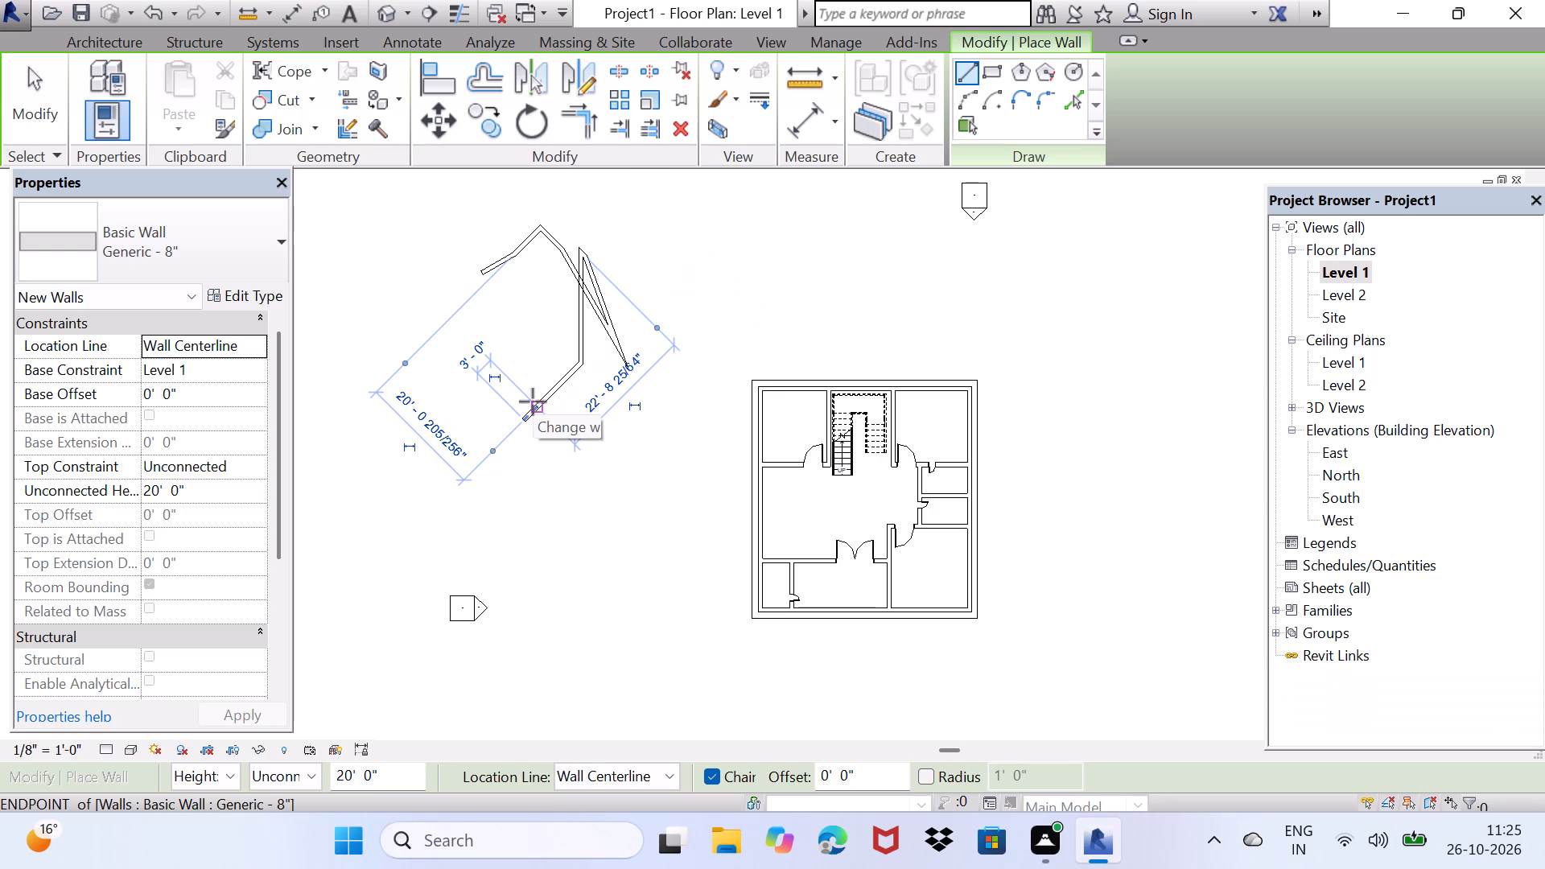
click(533, 402)
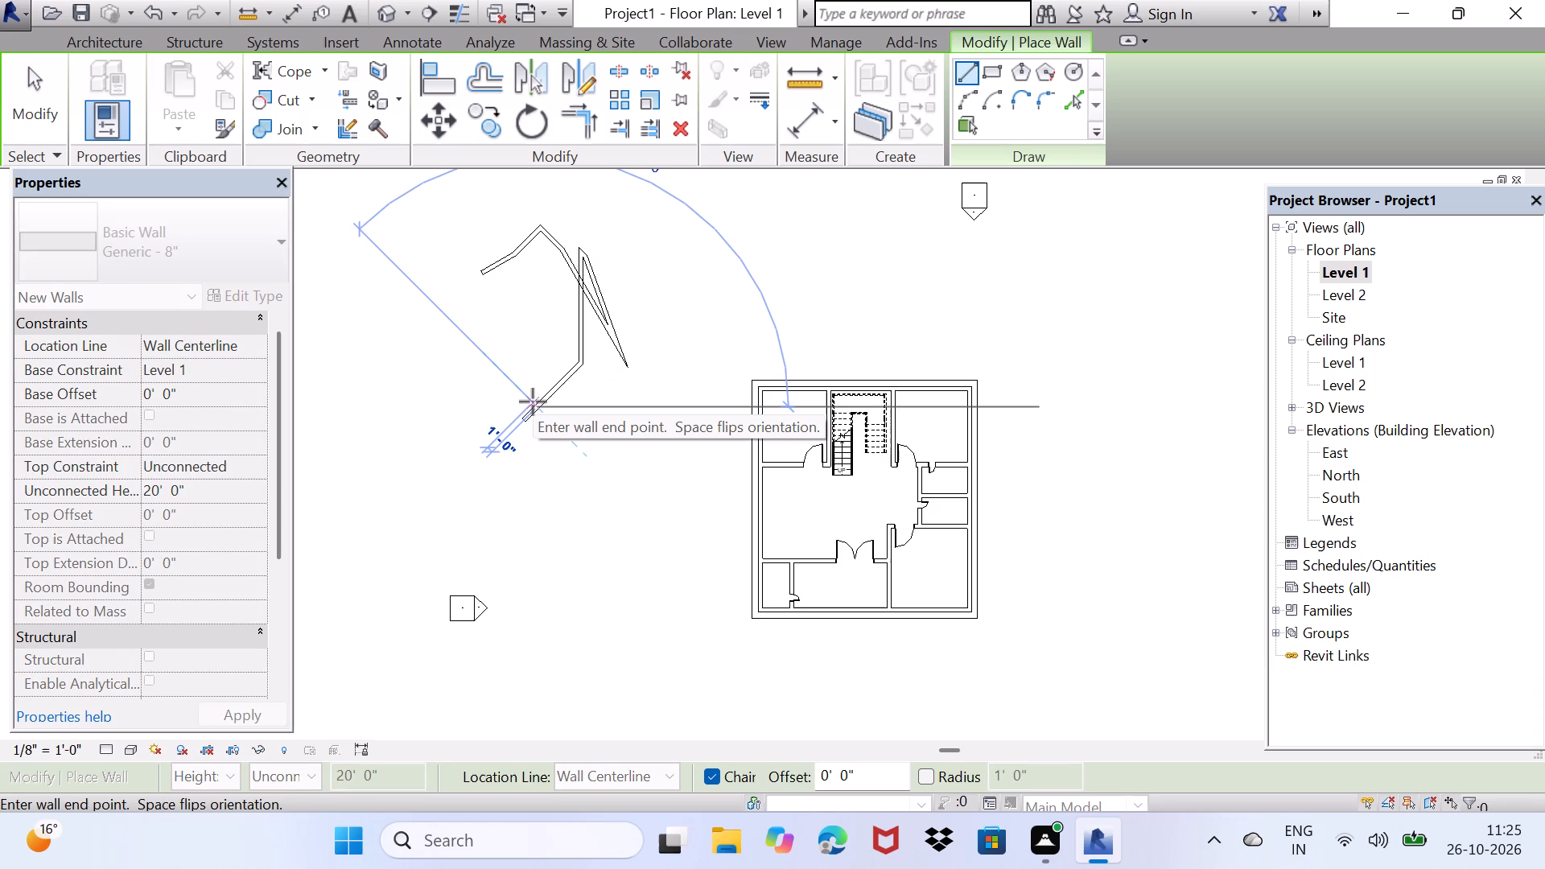
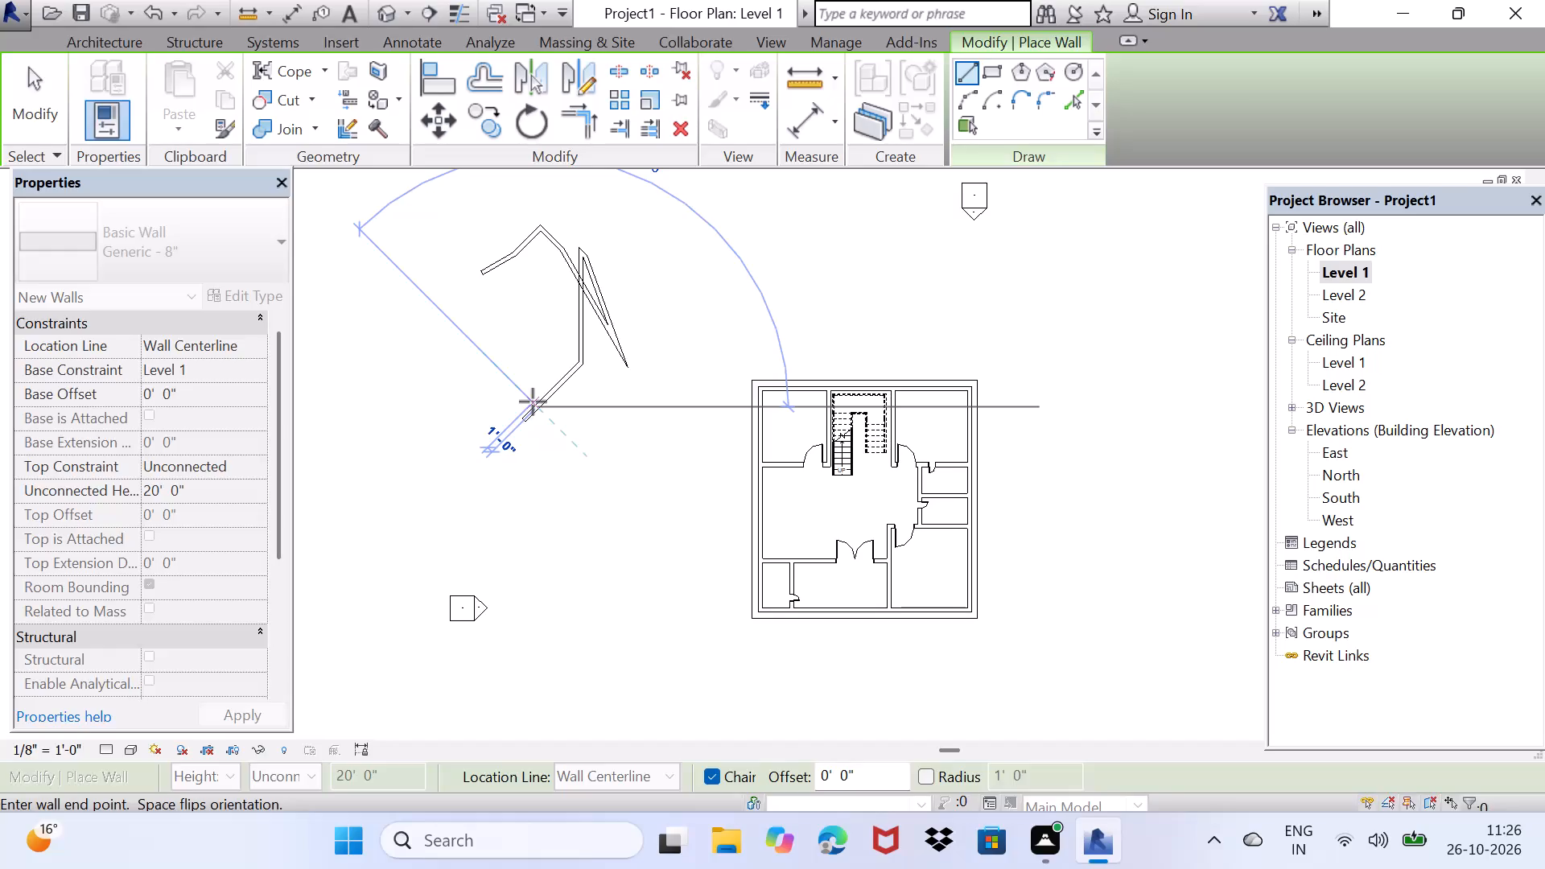
Add a wall segment about 7' long running northeast alongside the chain's diagonal southwest end, and undo the last placement.
click(533, 402)
click(567, 374)
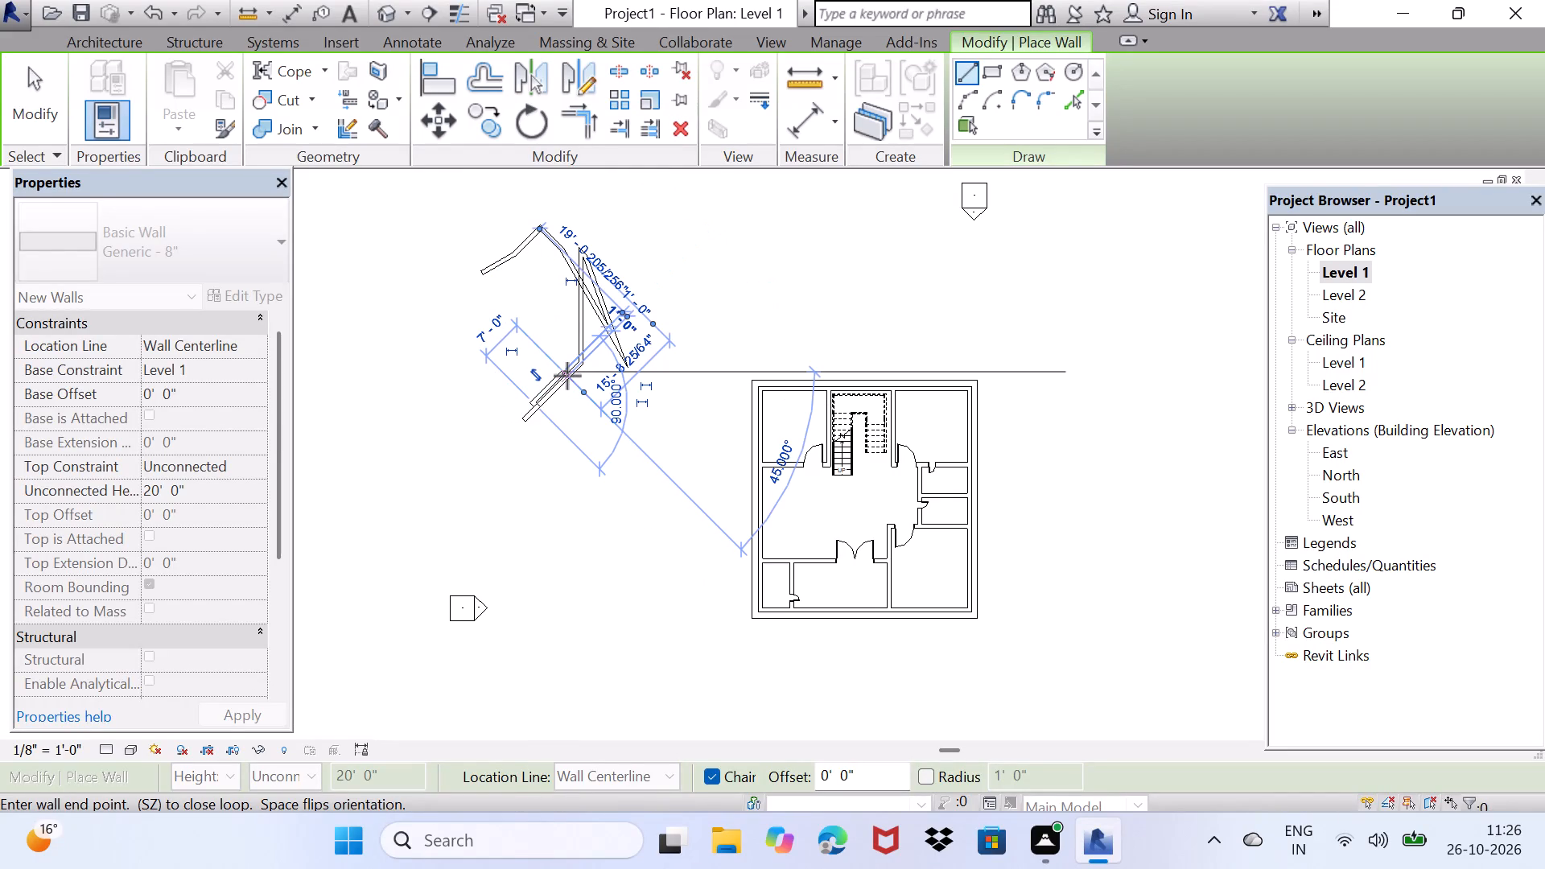
click(567, 376)
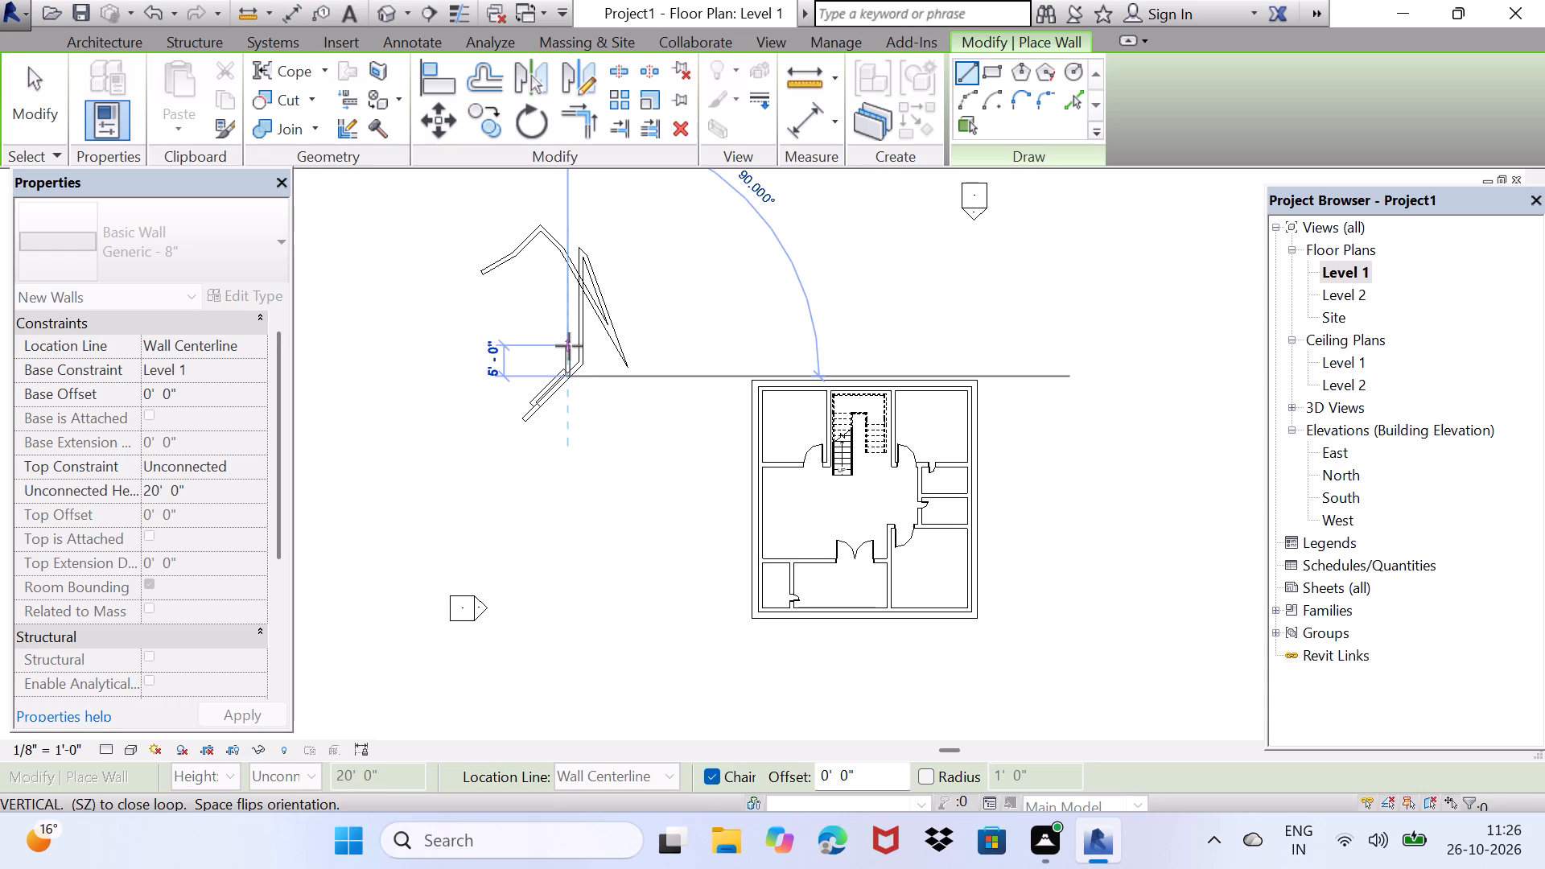
key(ctrl+z)
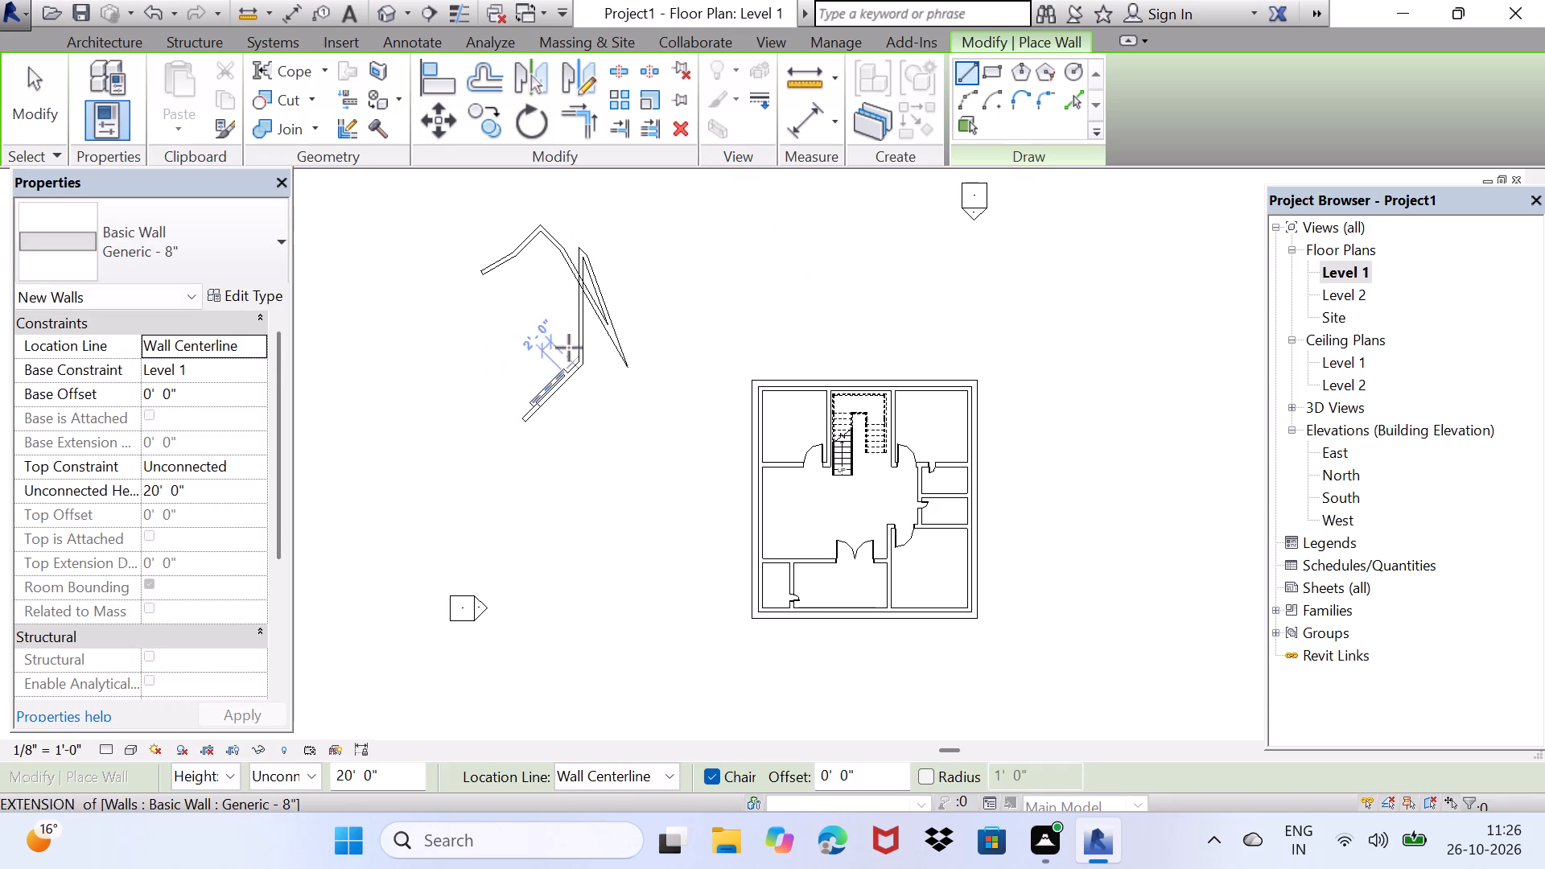
Draw short Generic - 8" wall segments running north-northeast between the vertical wall and the zigzag spike.
click(571, 336)
click(597, 266)
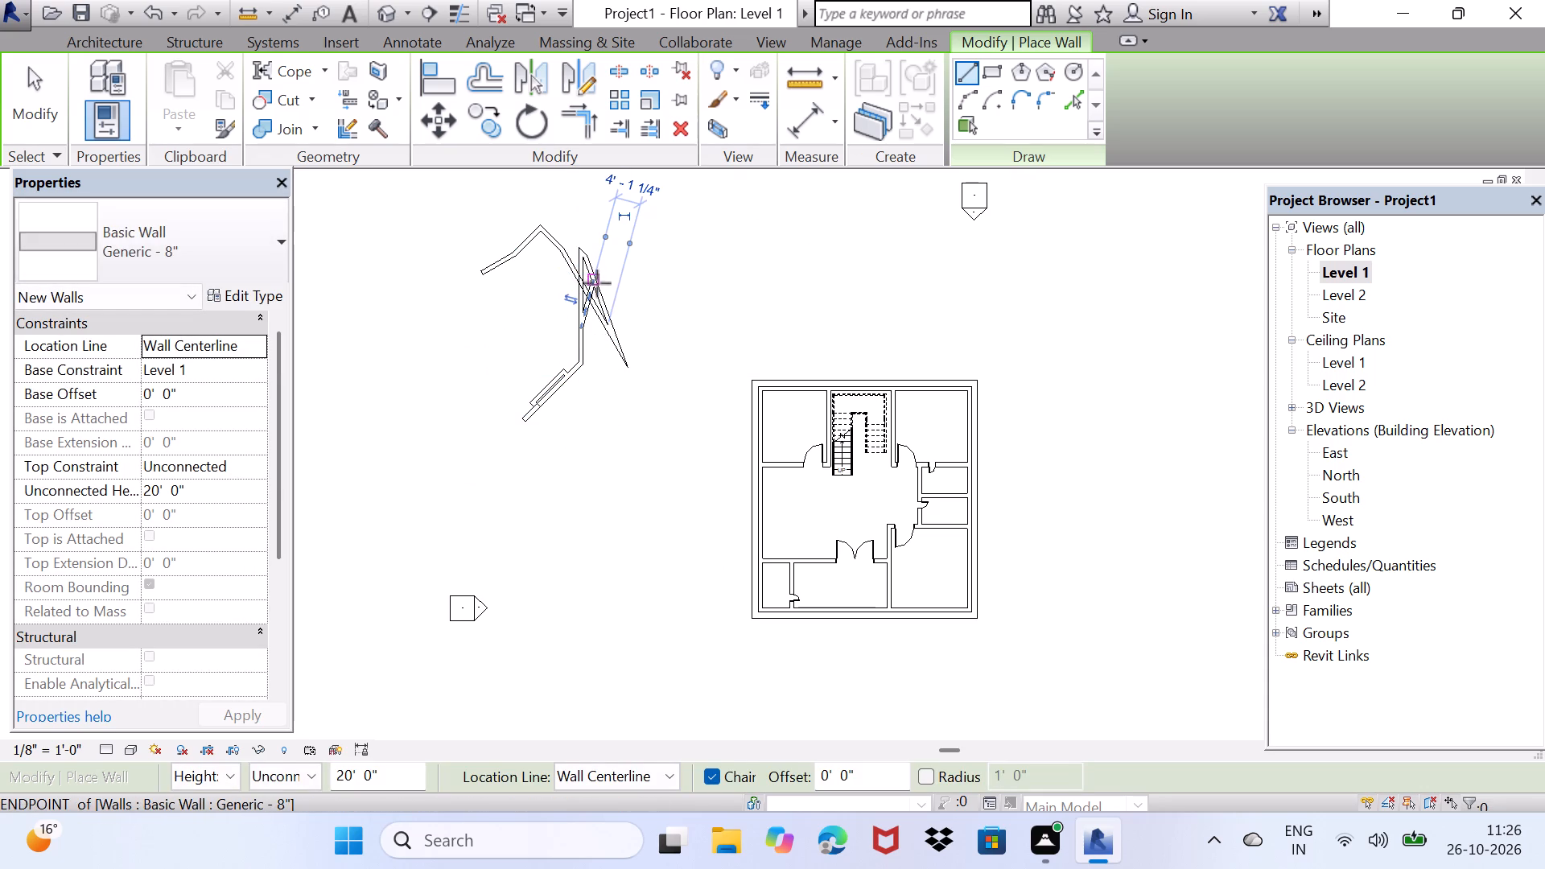
click(597, 284)
click(599, 276)
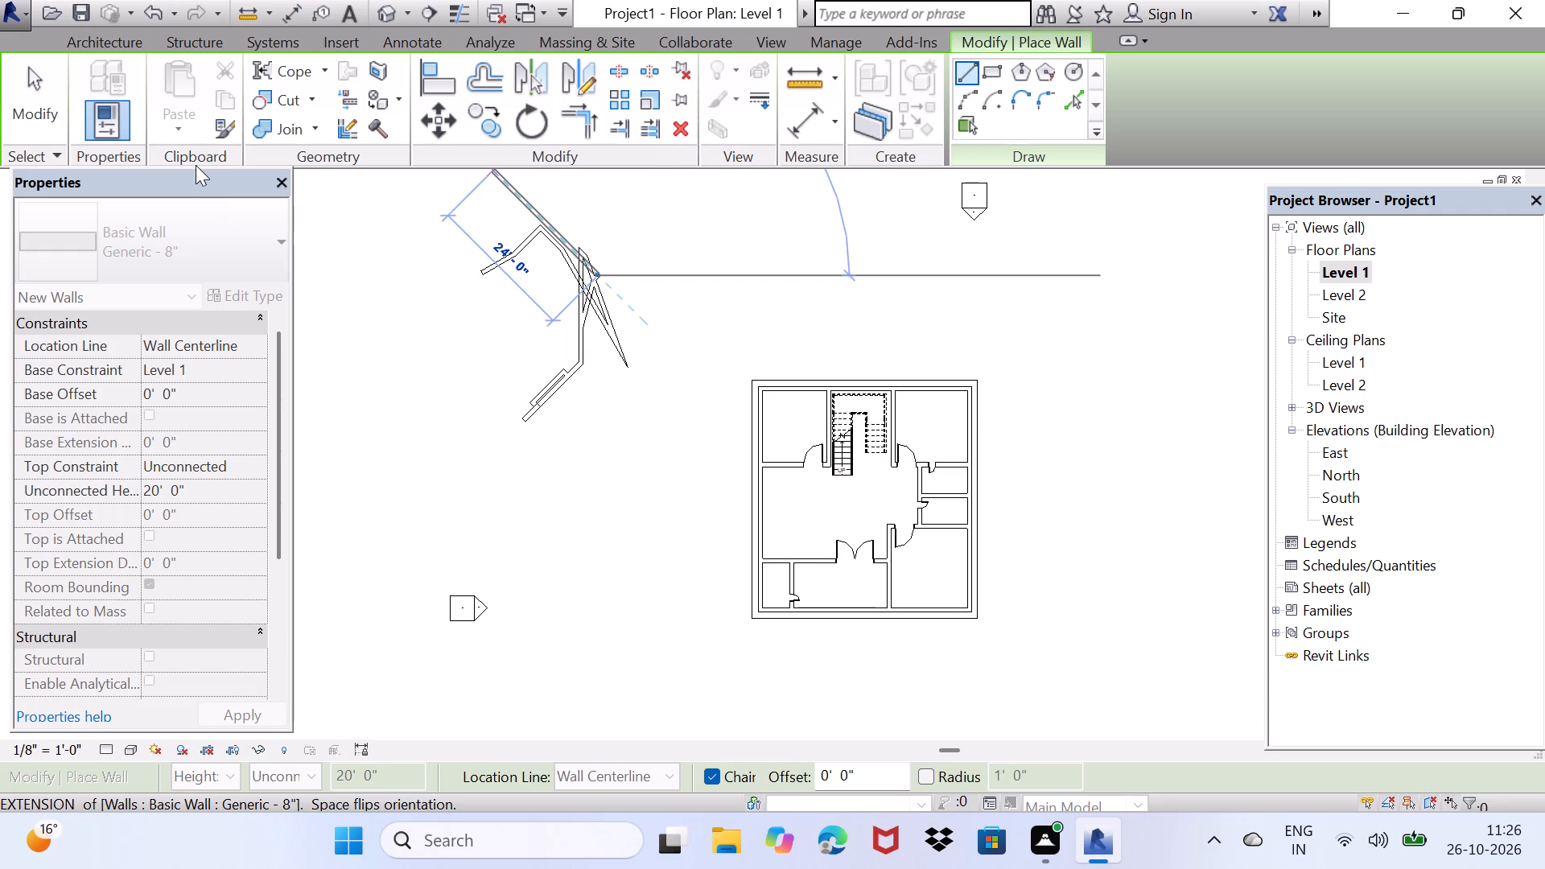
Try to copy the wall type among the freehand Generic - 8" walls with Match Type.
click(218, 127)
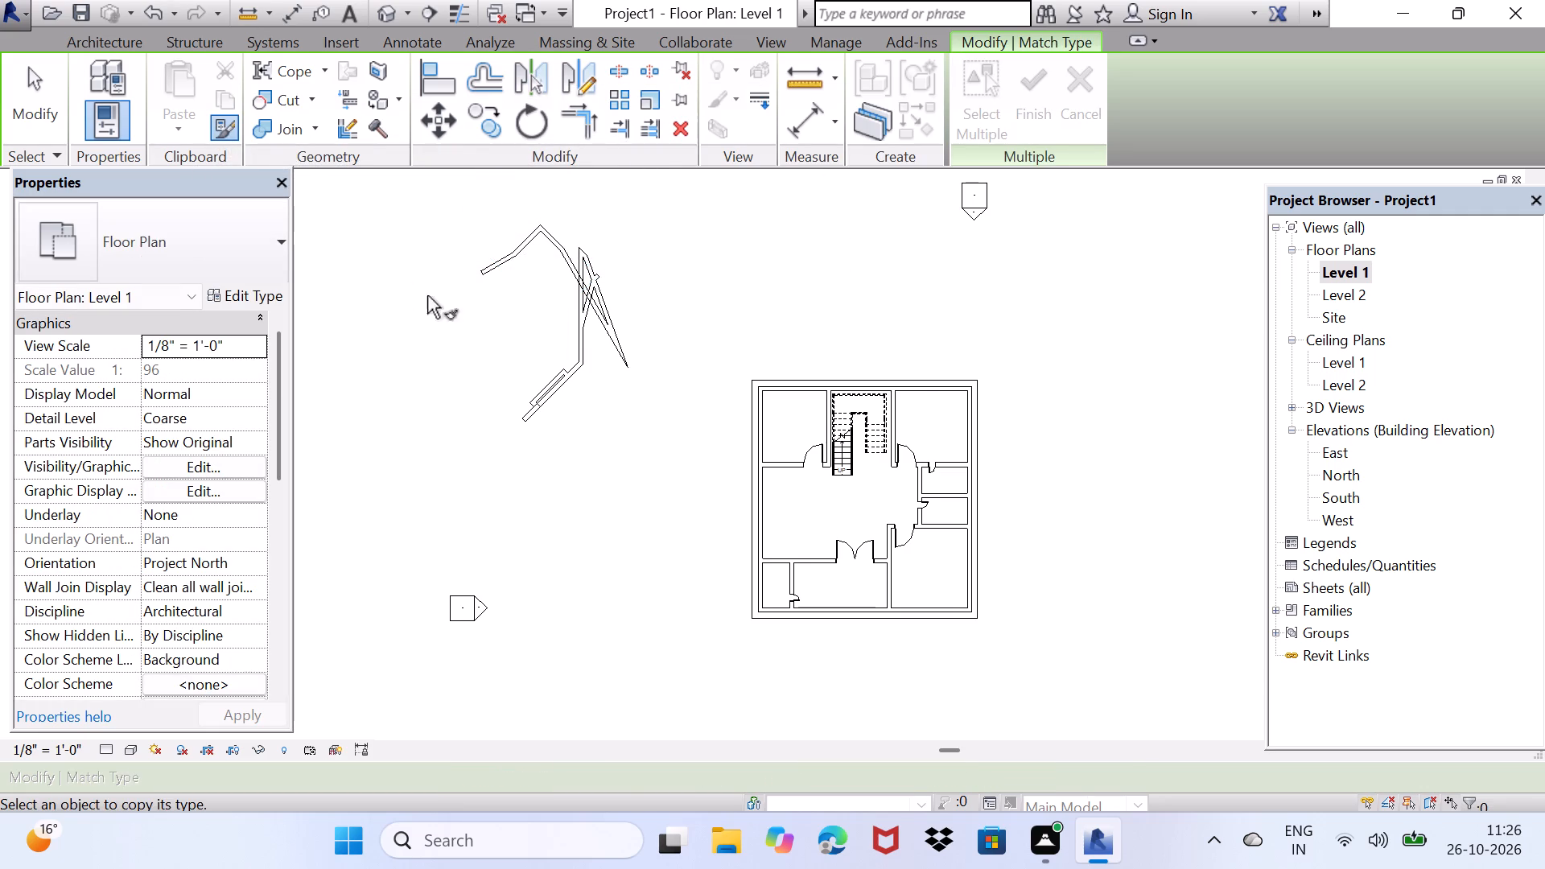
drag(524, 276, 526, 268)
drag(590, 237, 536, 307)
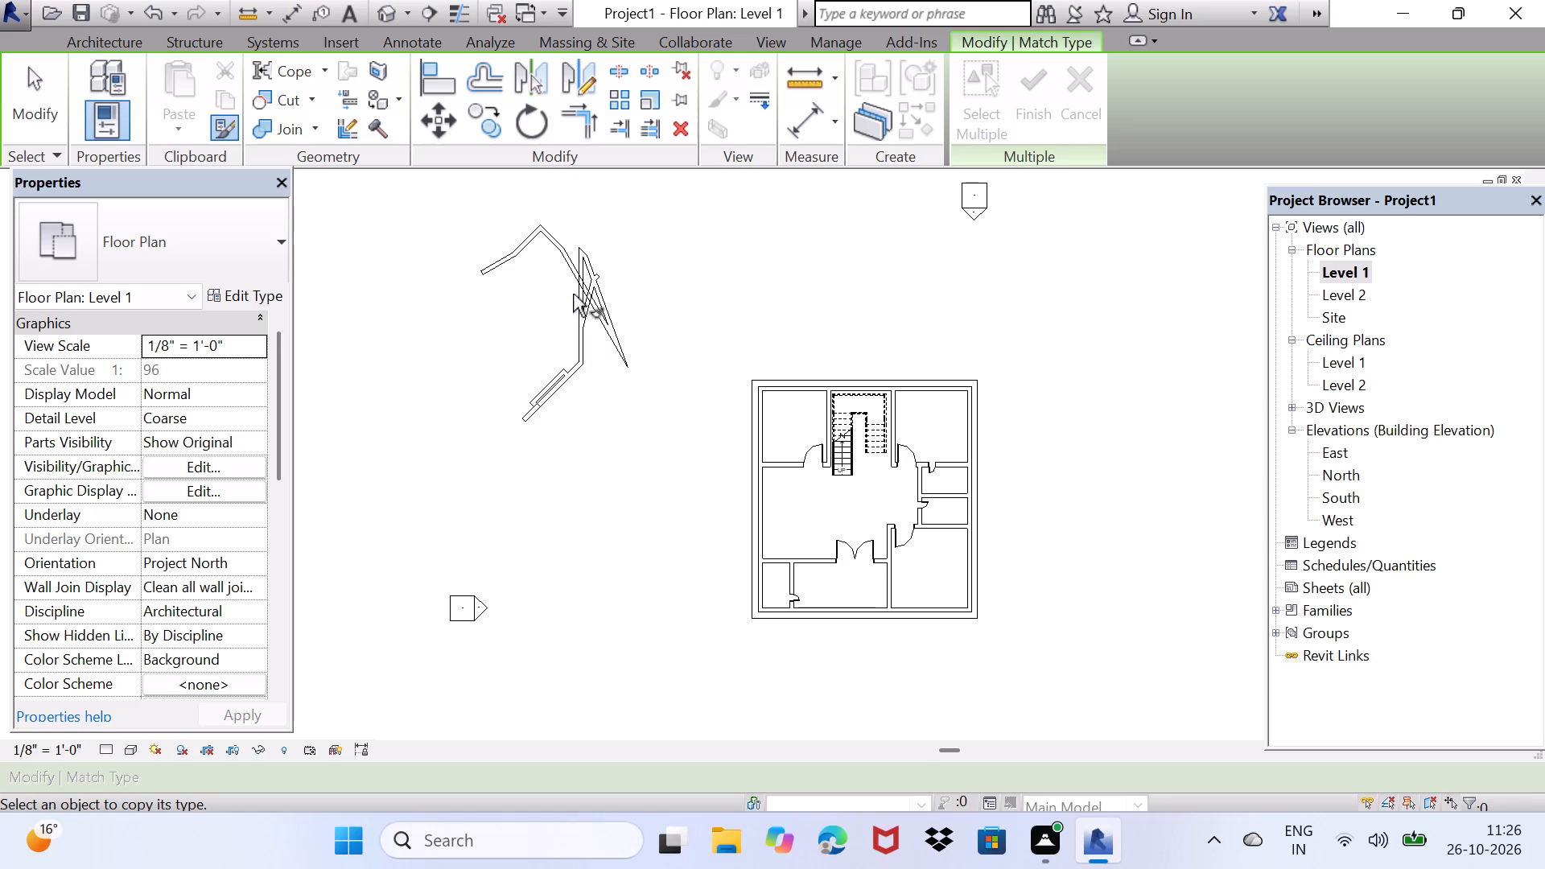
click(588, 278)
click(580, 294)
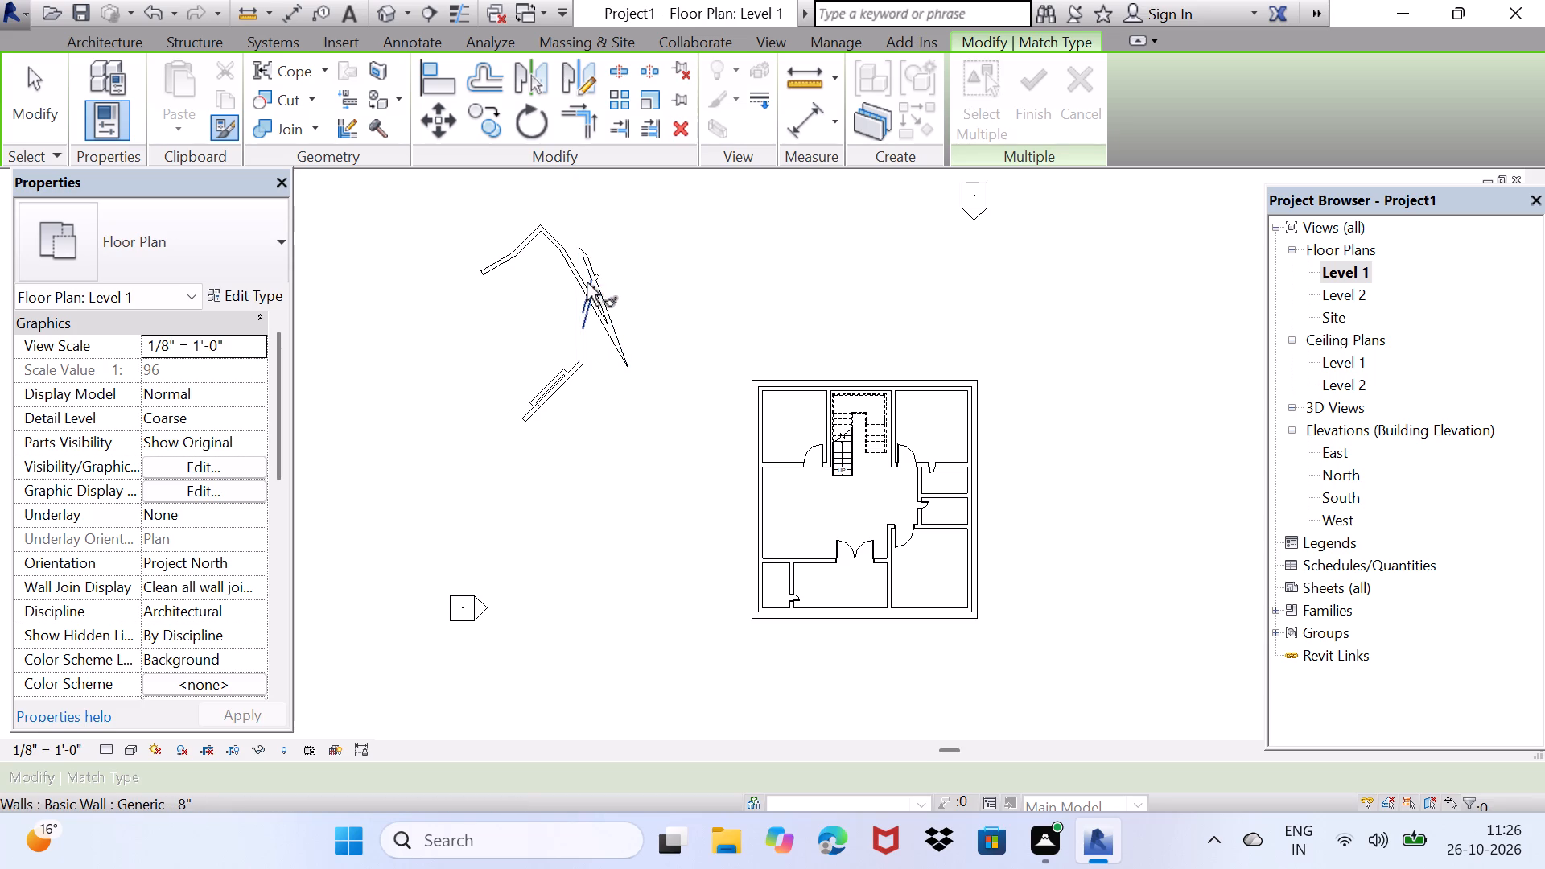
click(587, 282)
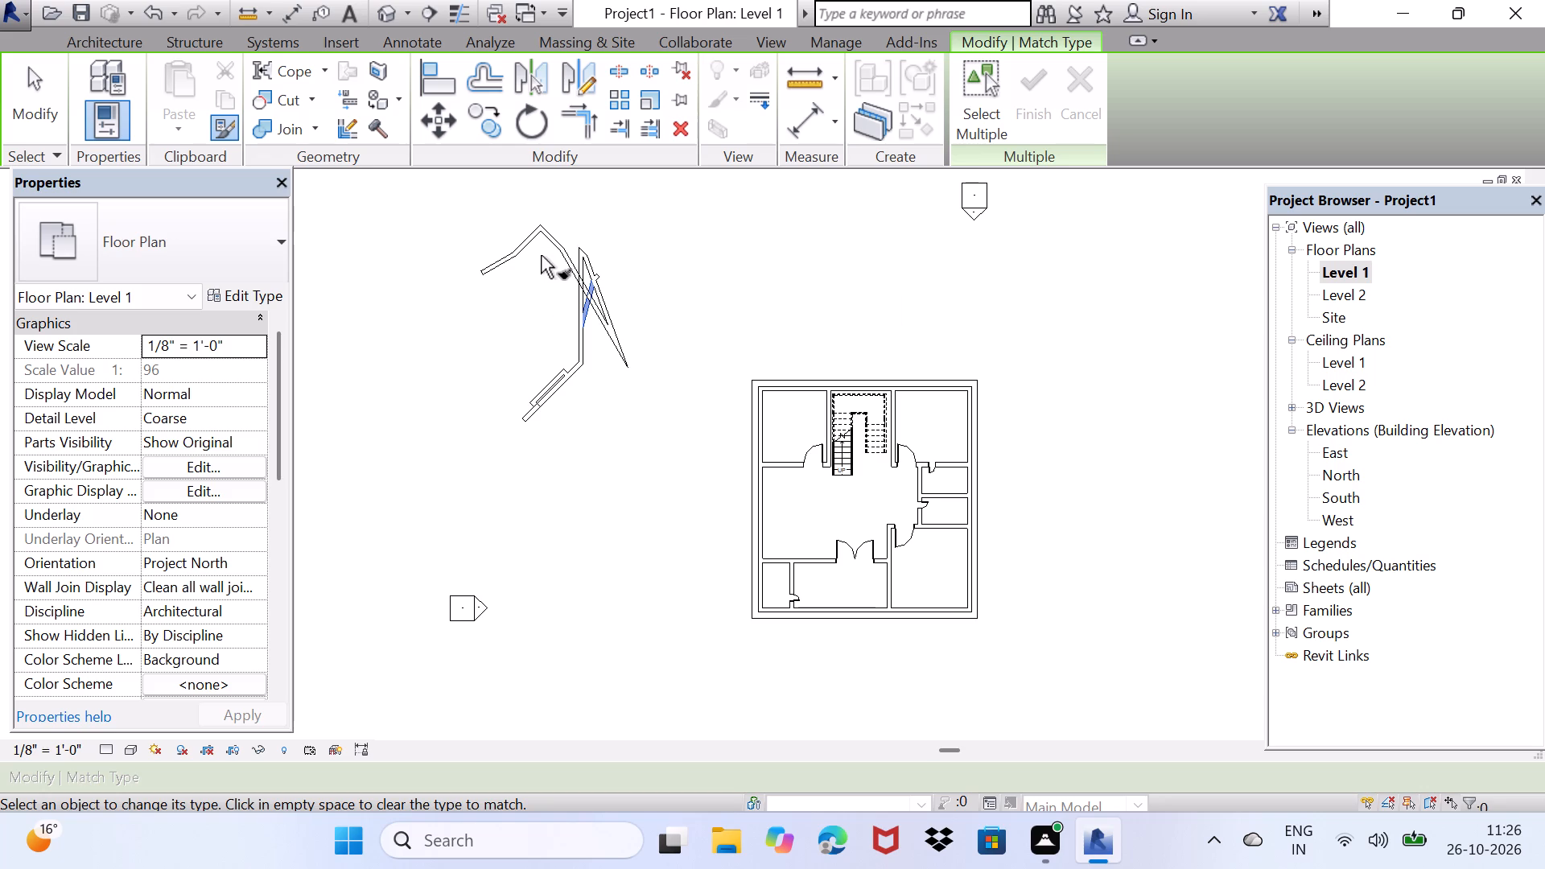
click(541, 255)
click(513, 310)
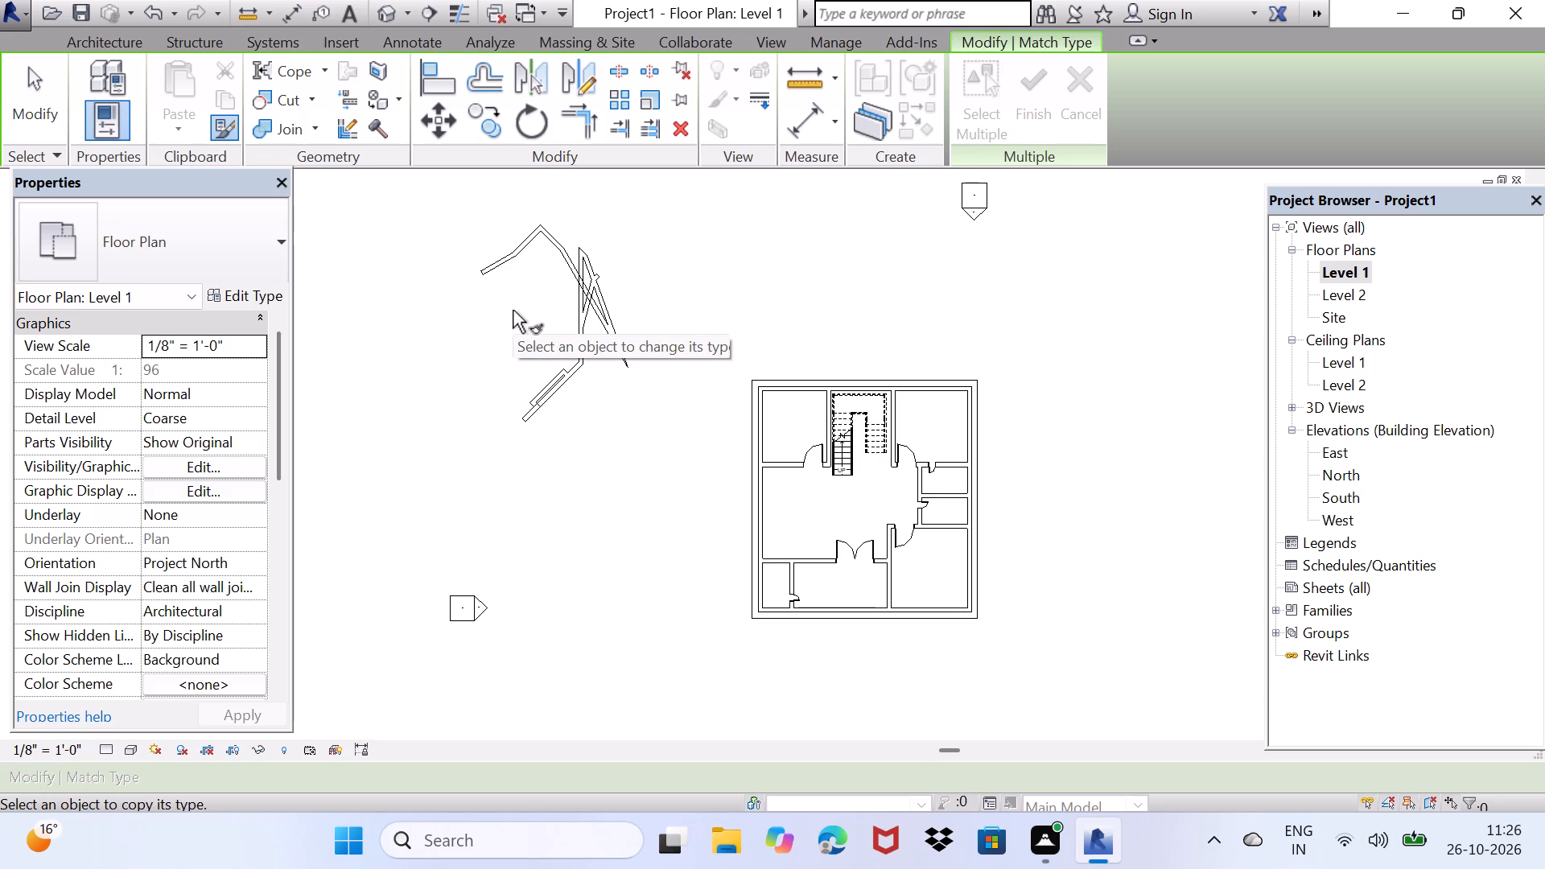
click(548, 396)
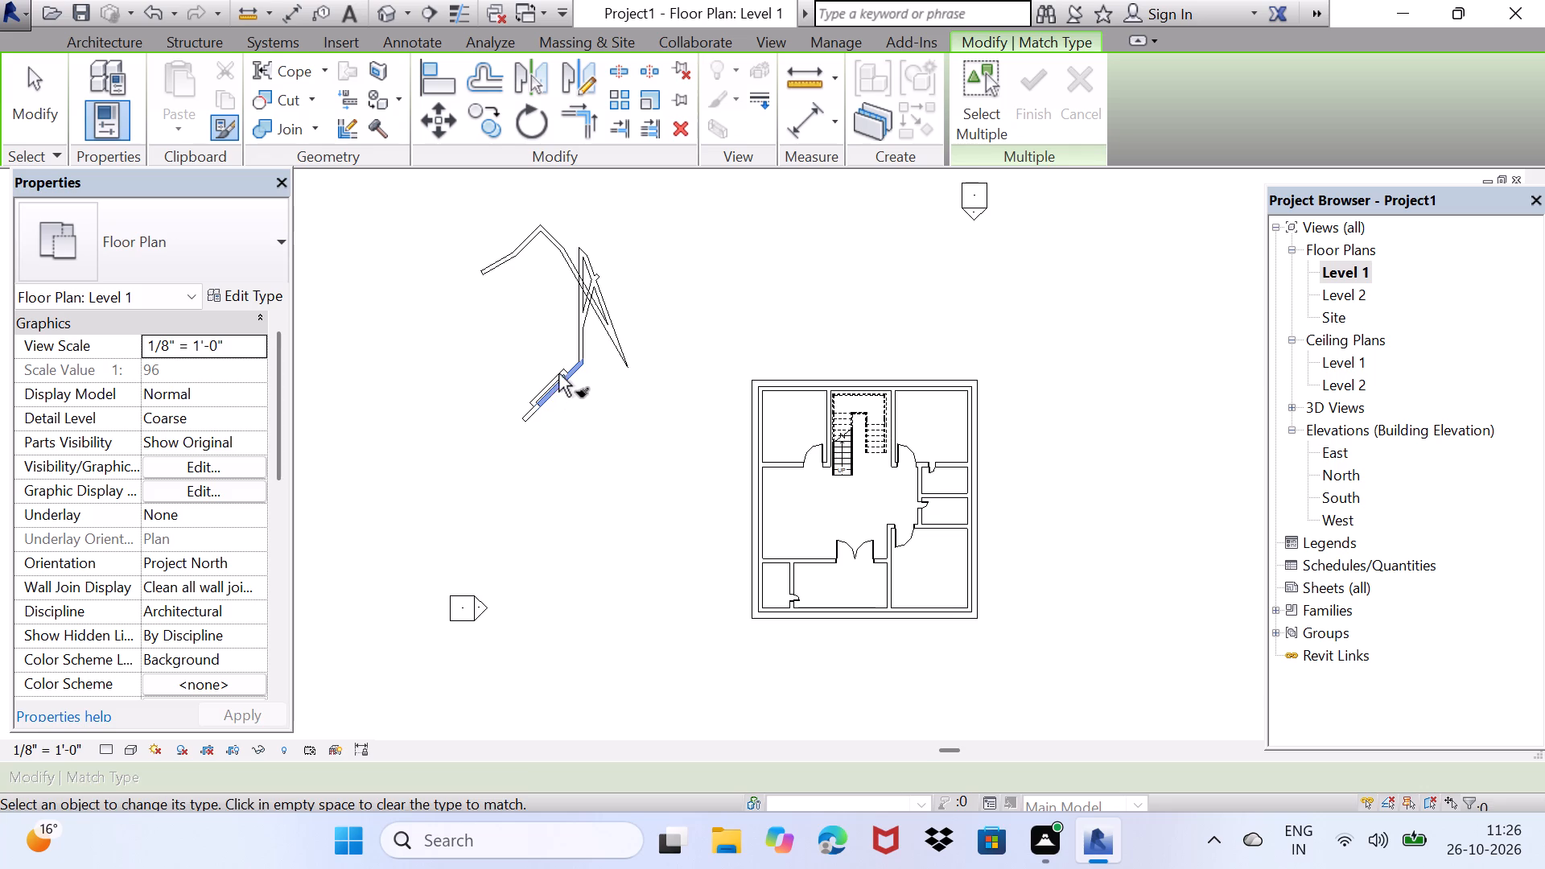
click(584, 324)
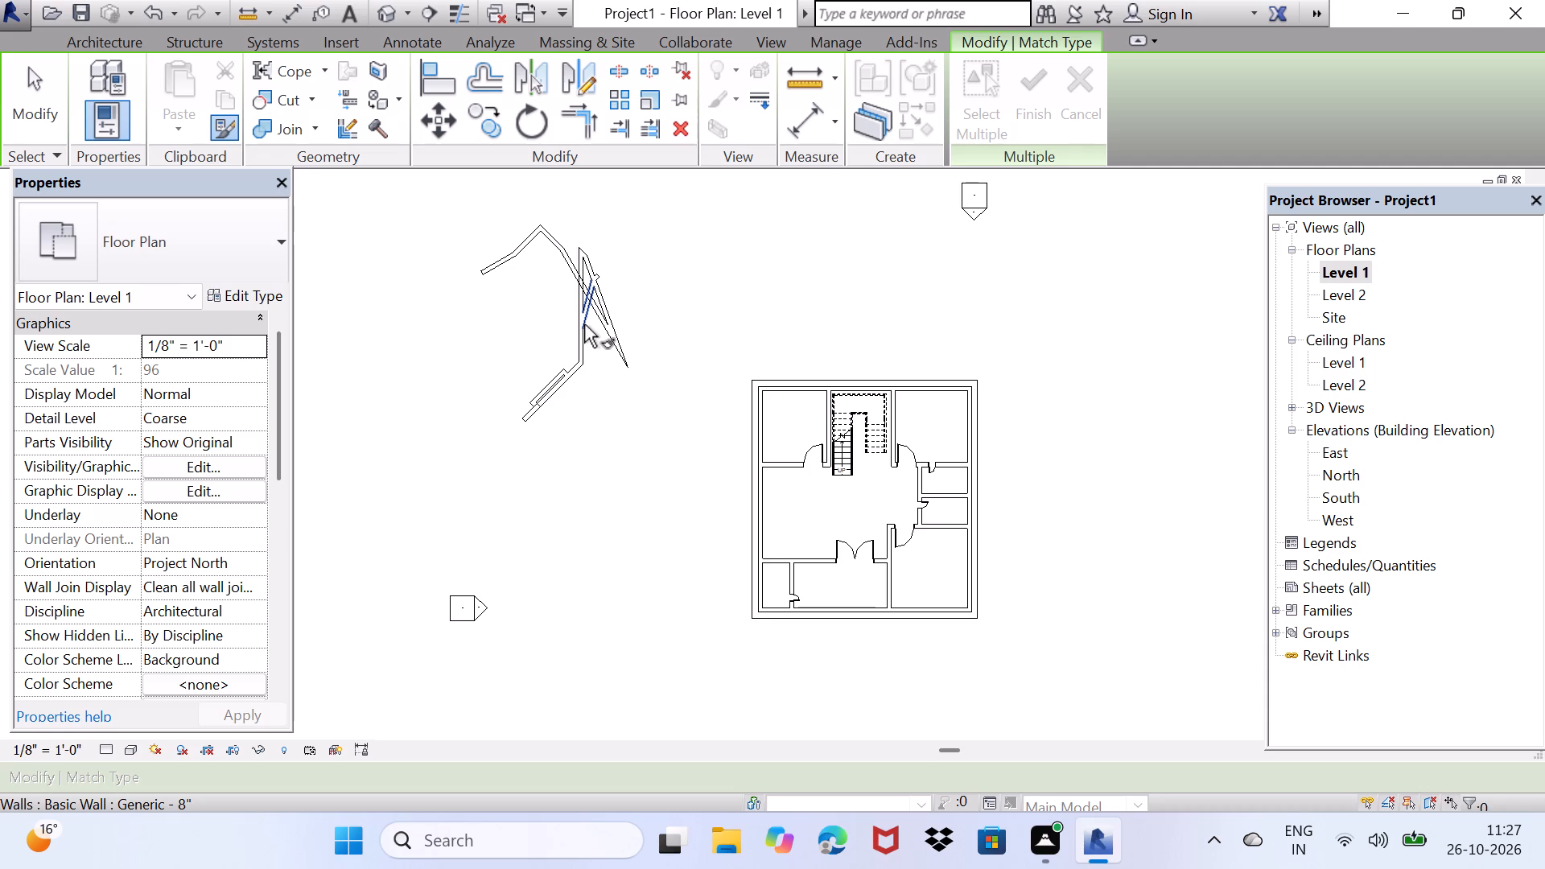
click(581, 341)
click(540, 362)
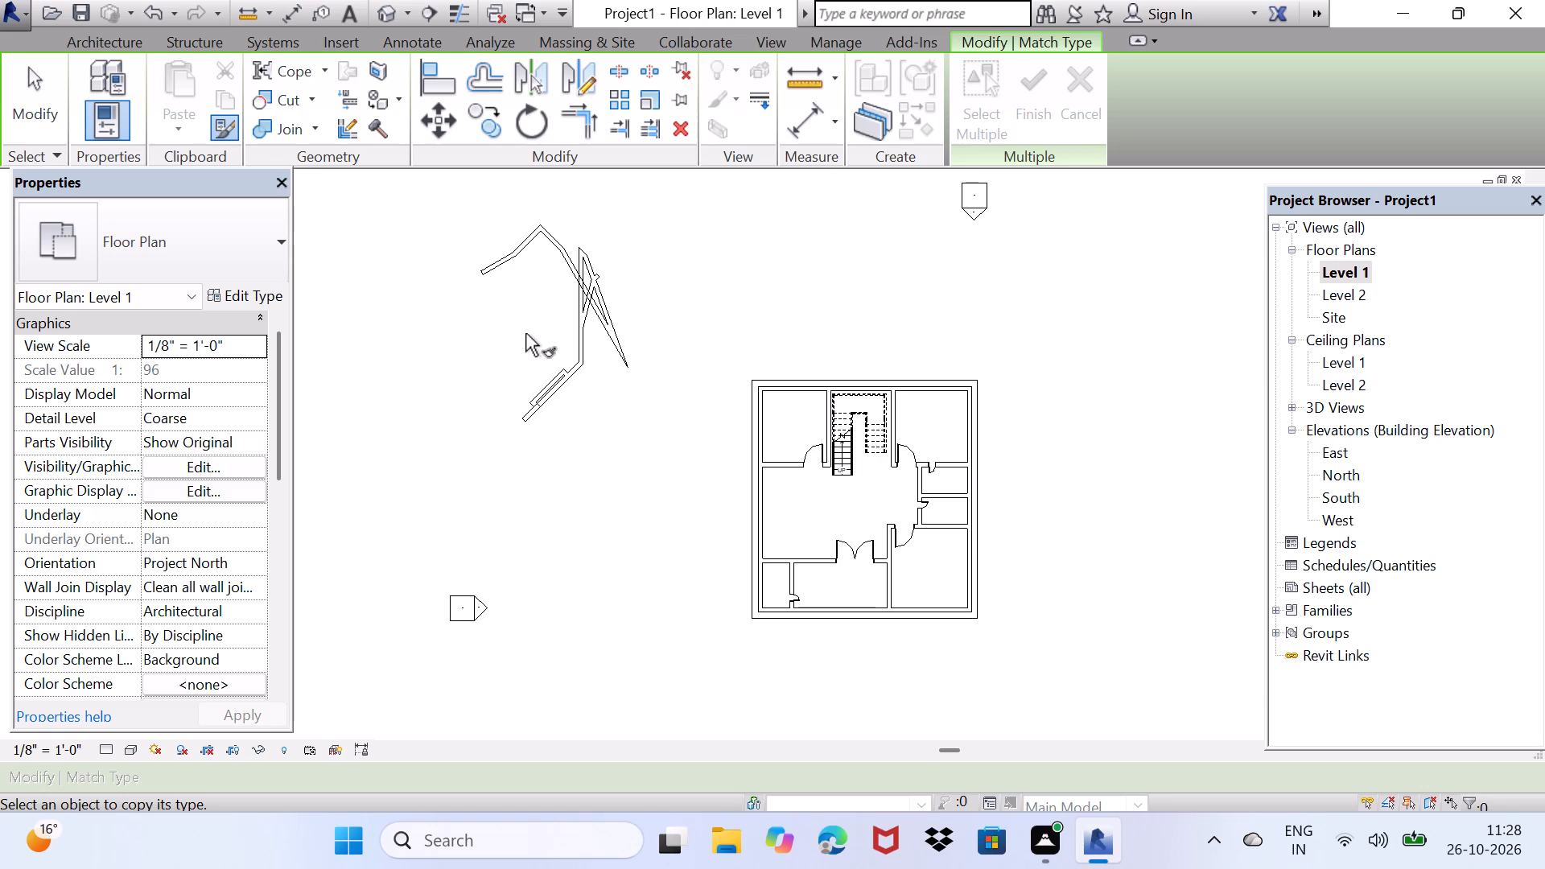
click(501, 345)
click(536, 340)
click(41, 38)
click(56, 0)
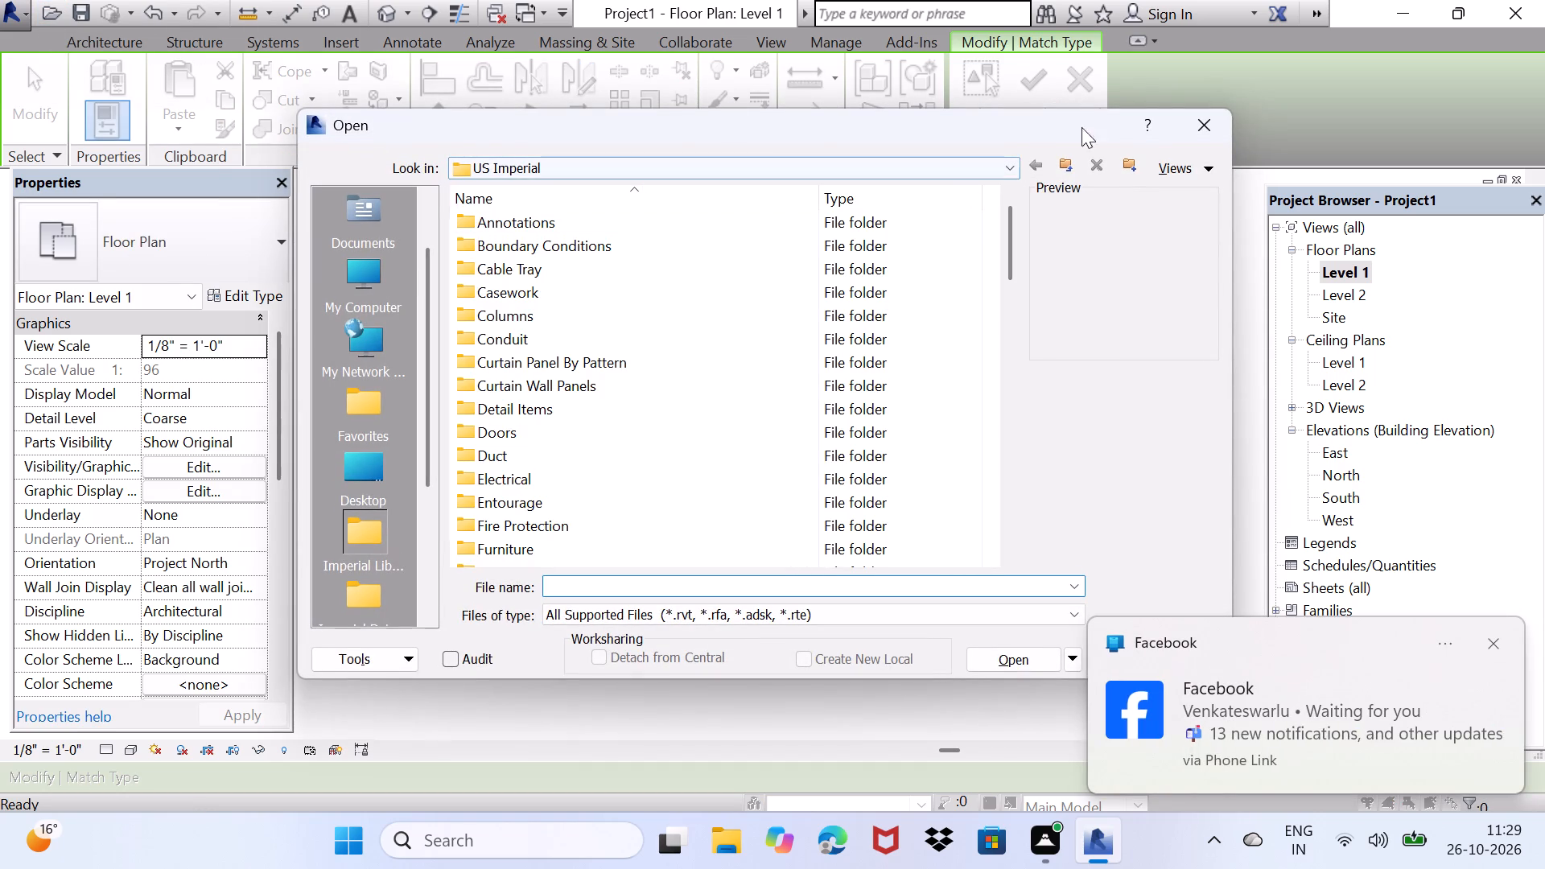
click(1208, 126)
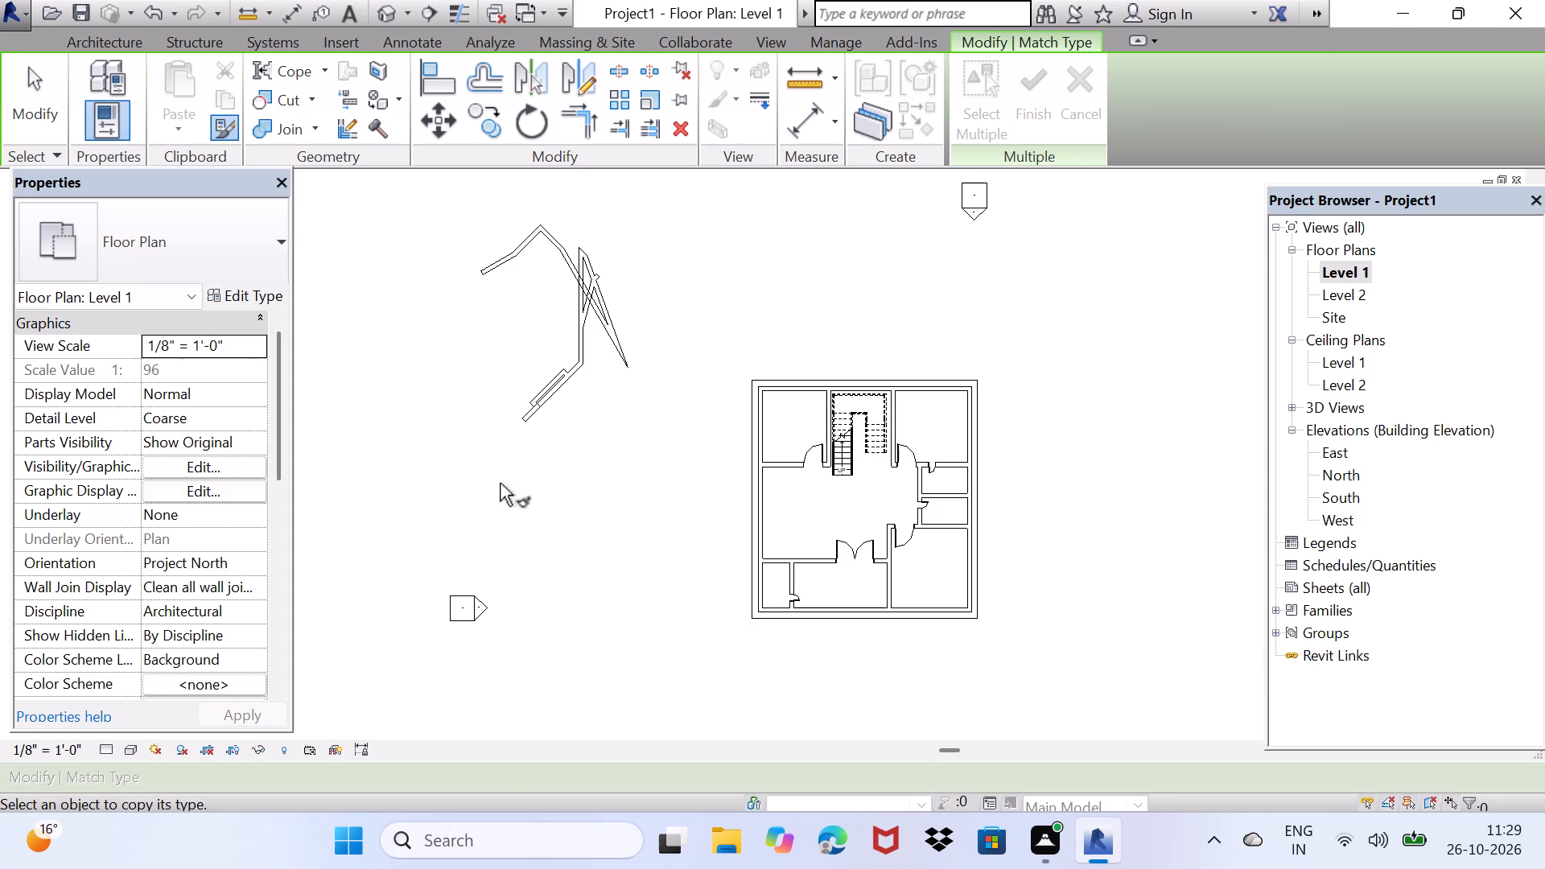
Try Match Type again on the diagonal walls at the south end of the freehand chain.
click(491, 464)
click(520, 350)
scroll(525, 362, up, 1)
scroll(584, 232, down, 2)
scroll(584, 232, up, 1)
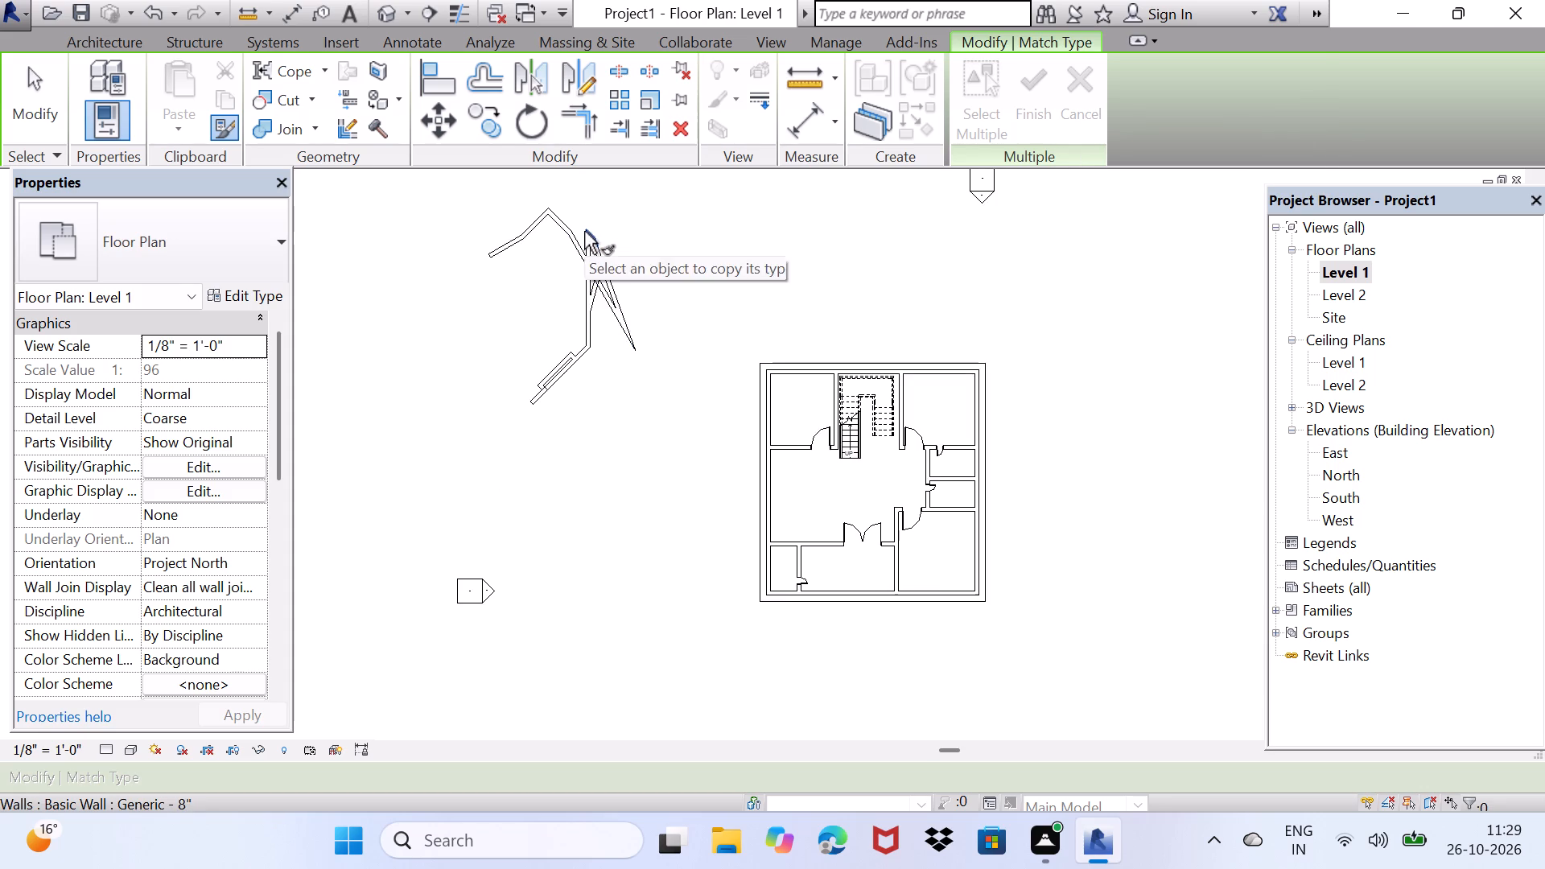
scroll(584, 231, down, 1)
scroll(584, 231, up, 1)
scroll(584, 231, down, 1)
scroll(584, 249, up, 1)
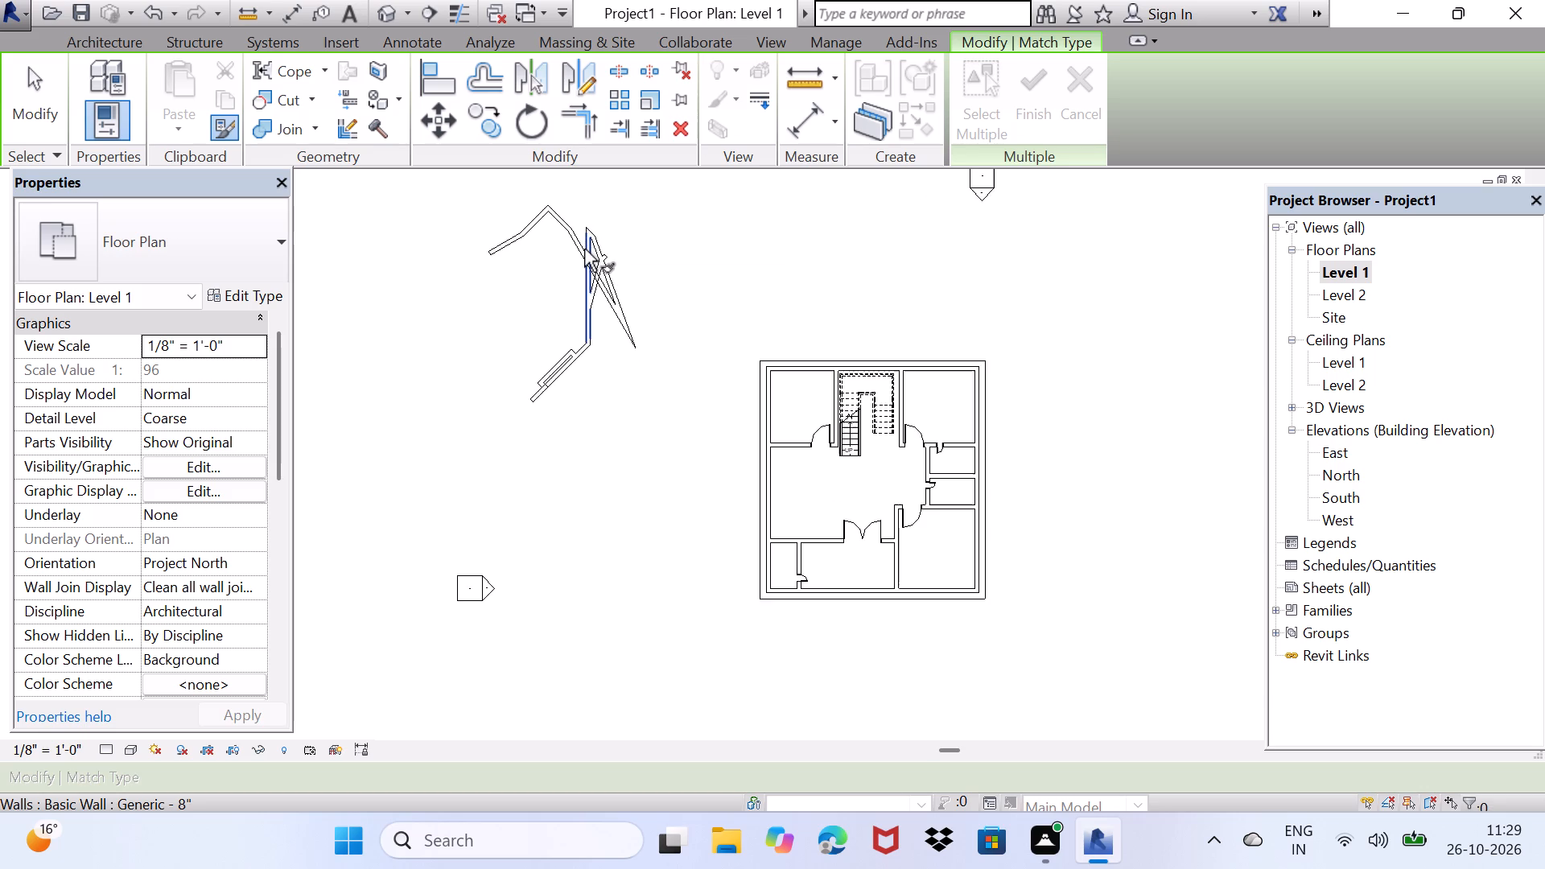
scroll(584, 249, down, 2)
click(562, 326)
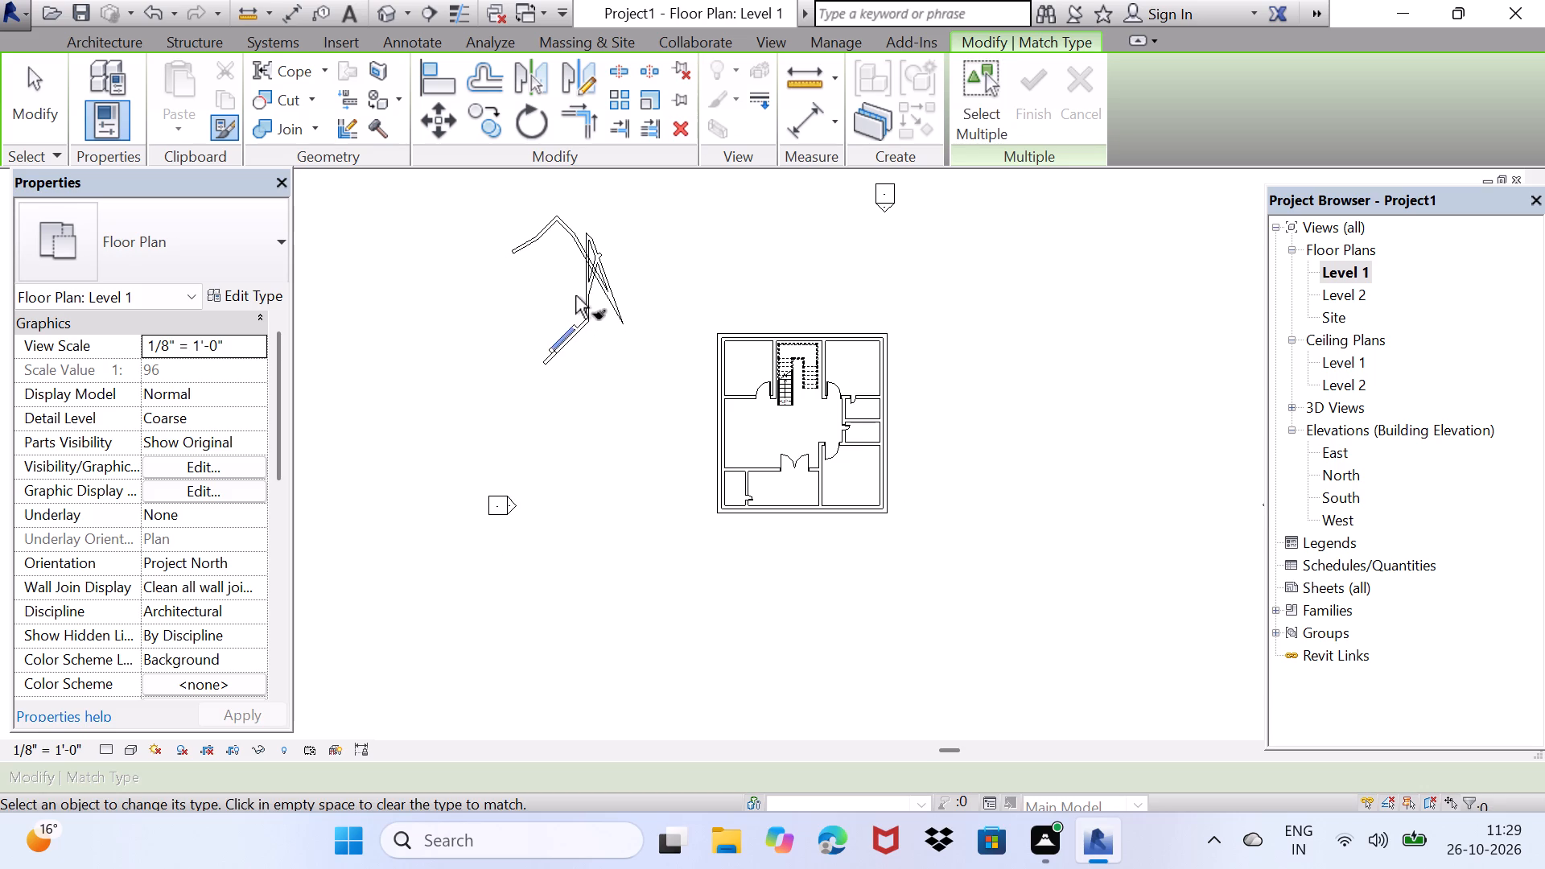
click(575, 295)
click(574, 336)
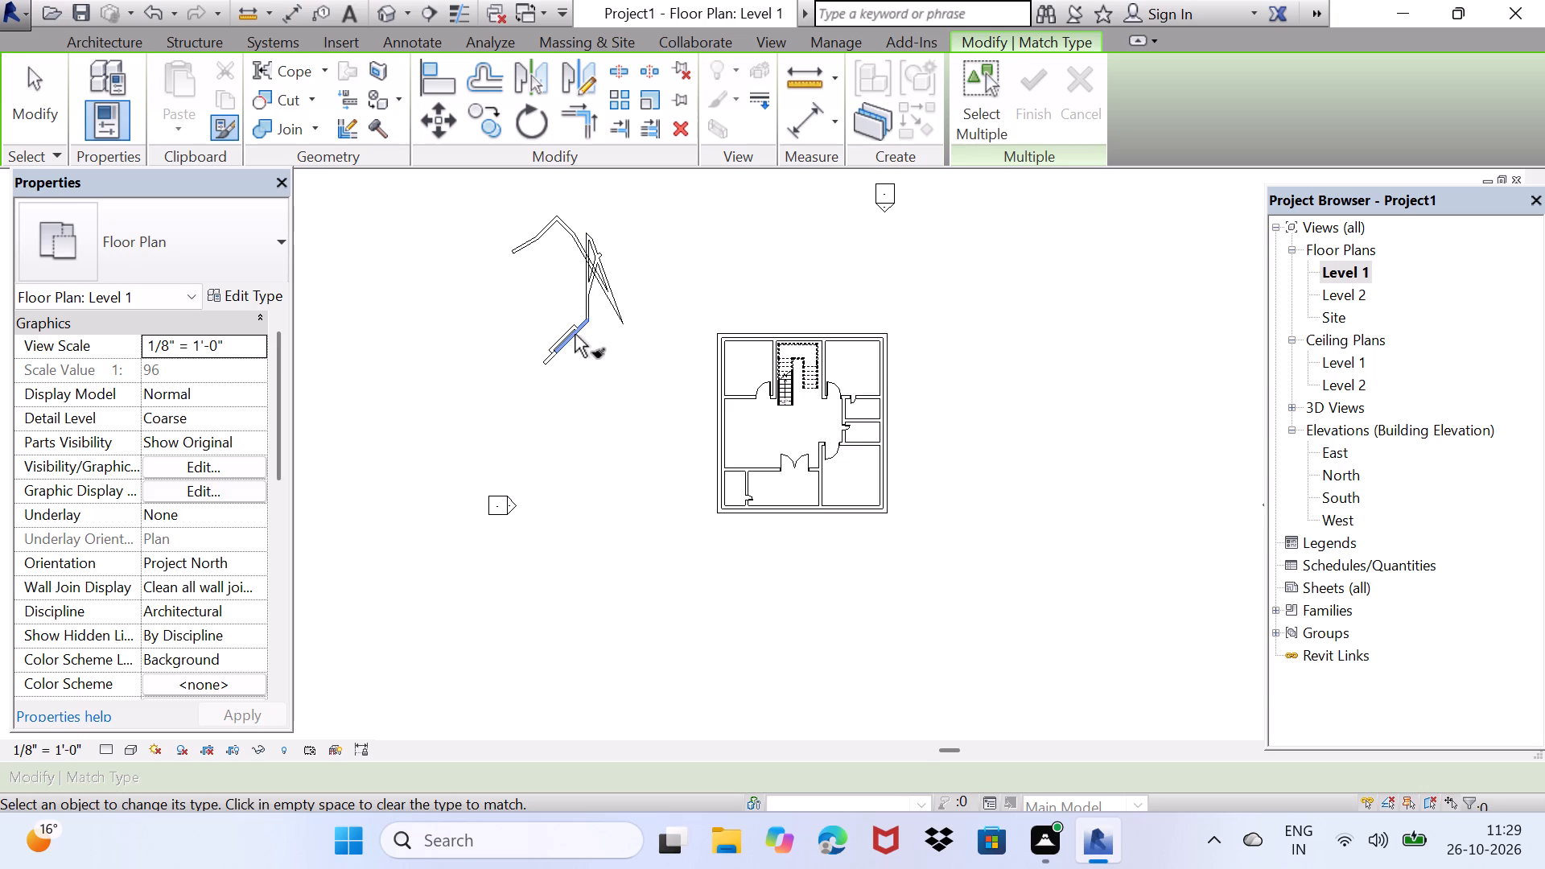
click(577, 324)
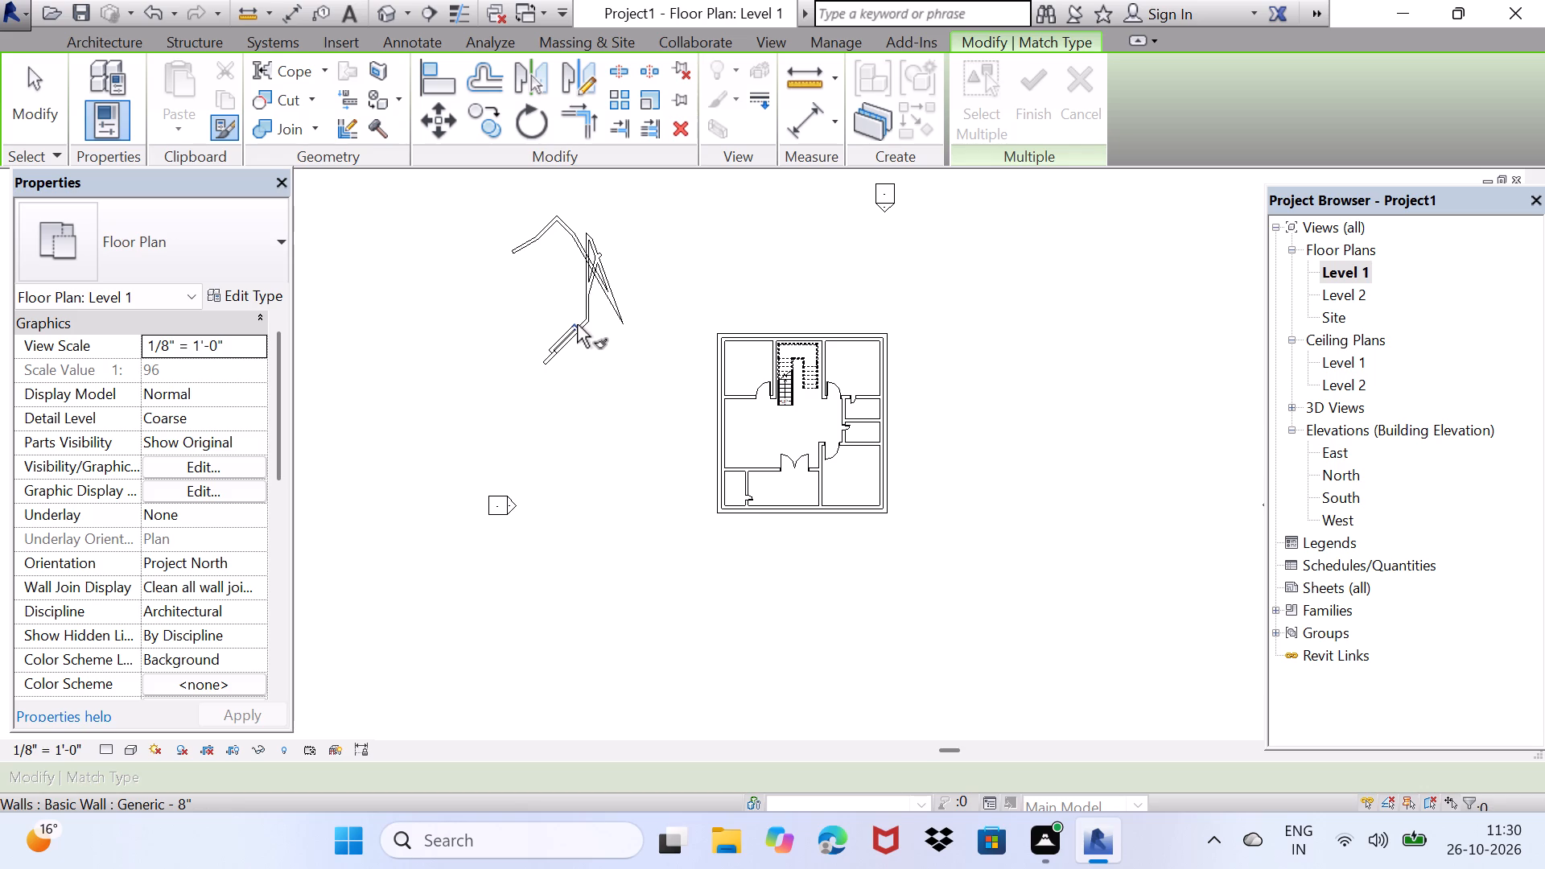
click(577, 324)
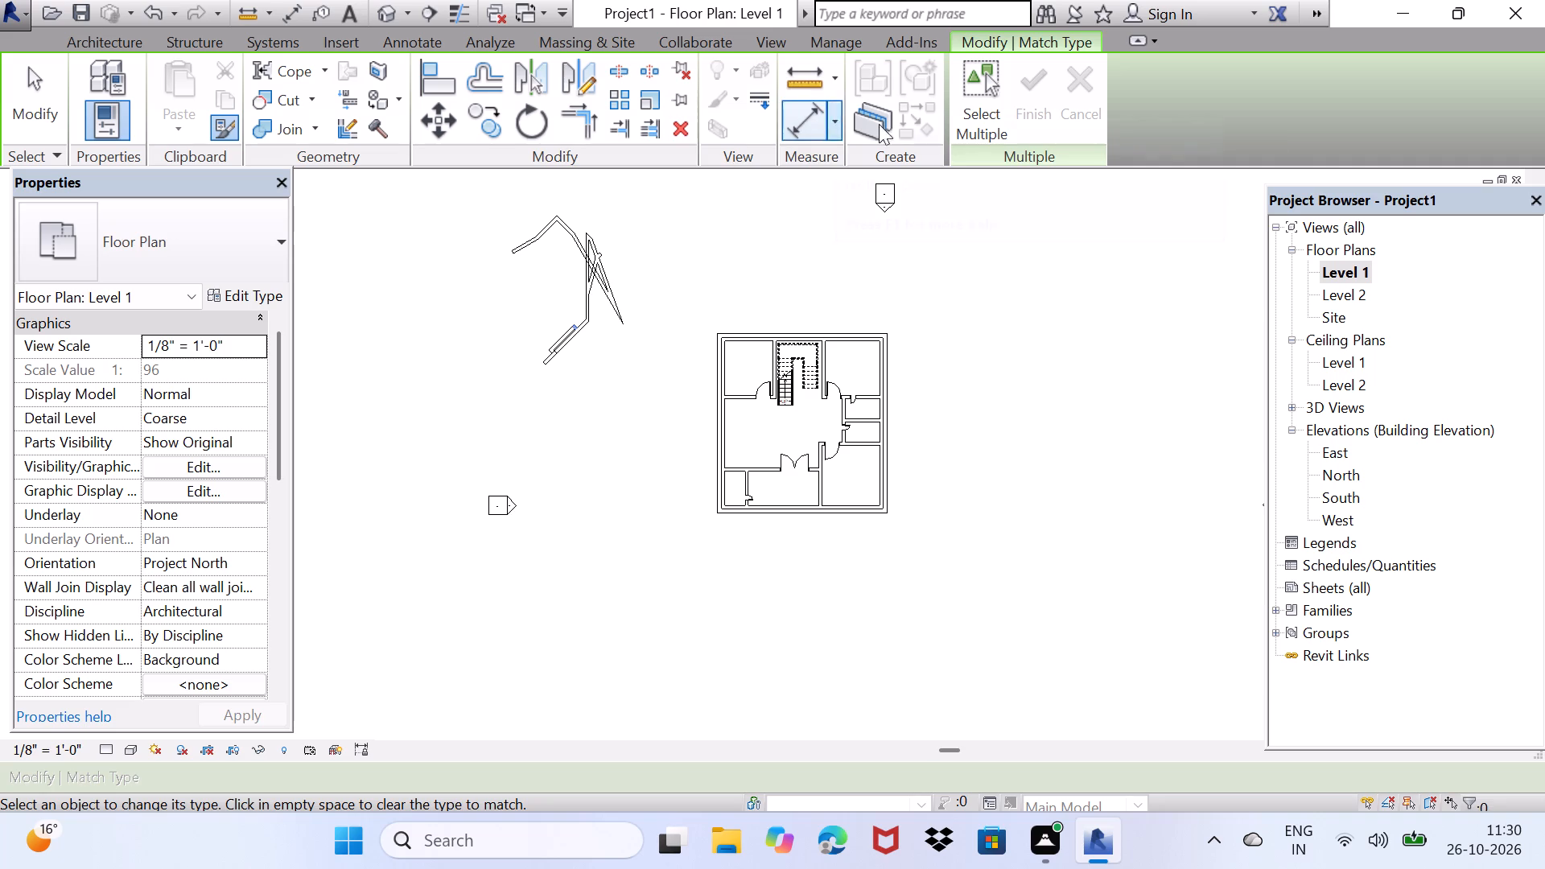
Start placing a component, open Load Family and look through the category folders of the US Imperial library.
click(87, 43)
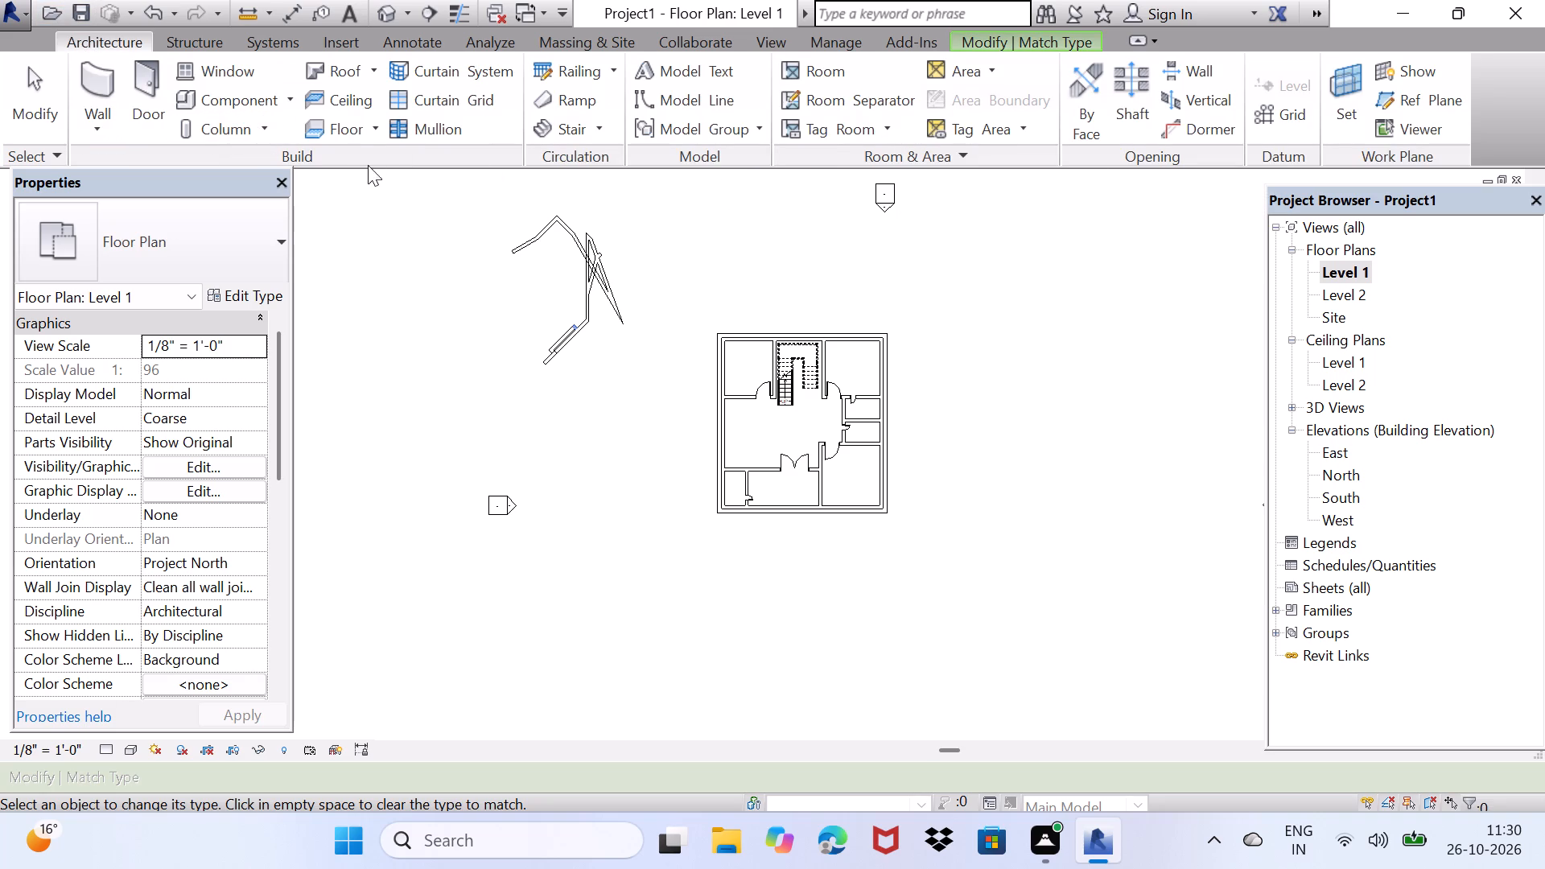
click(241, 93)
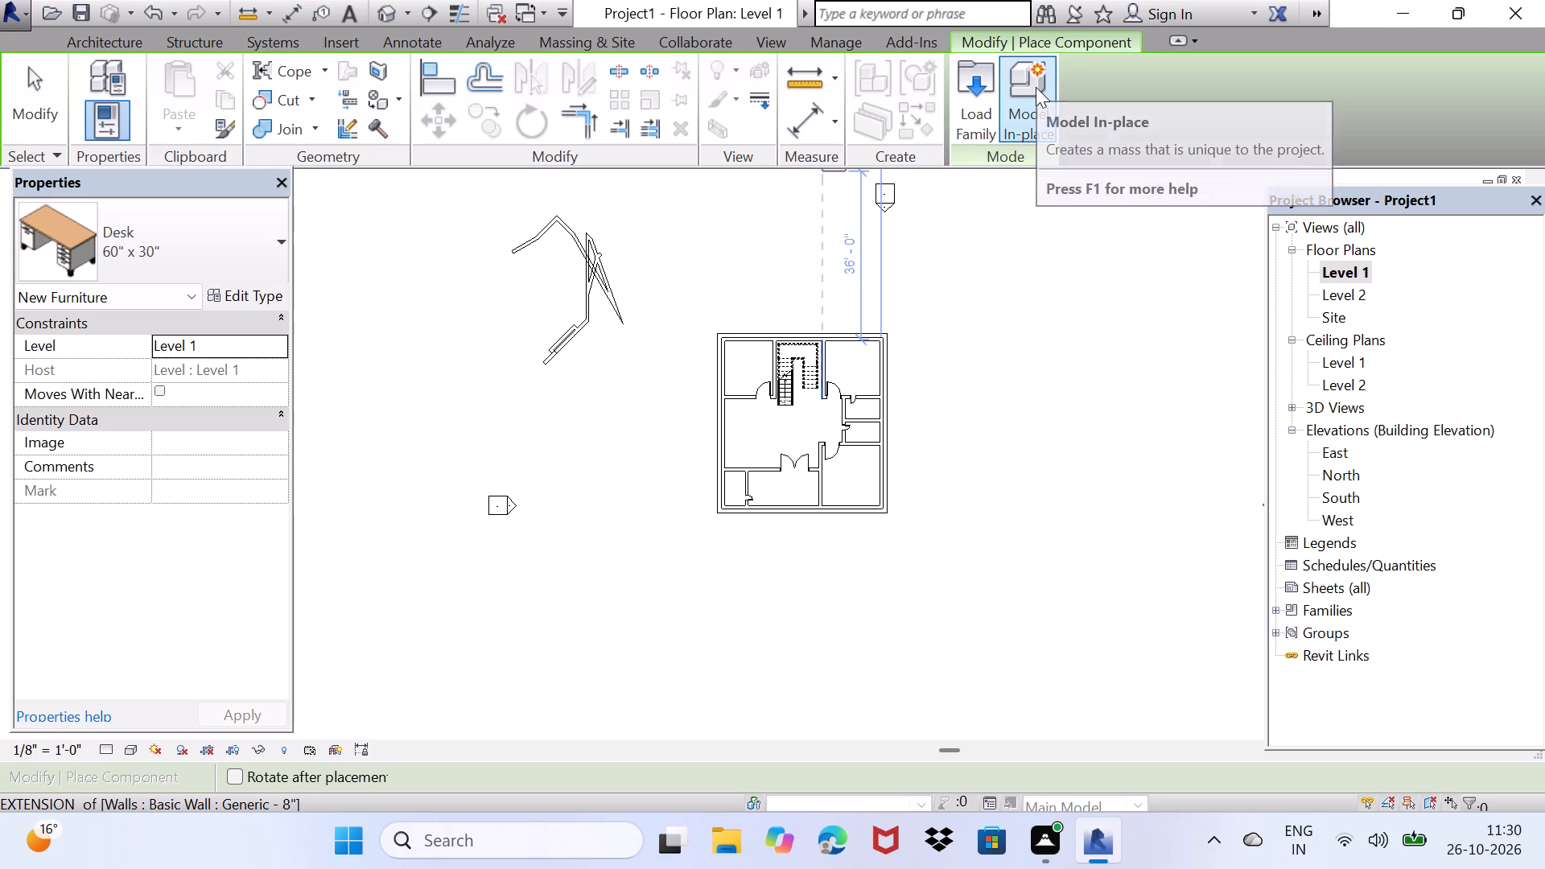
double_click(958, 68)
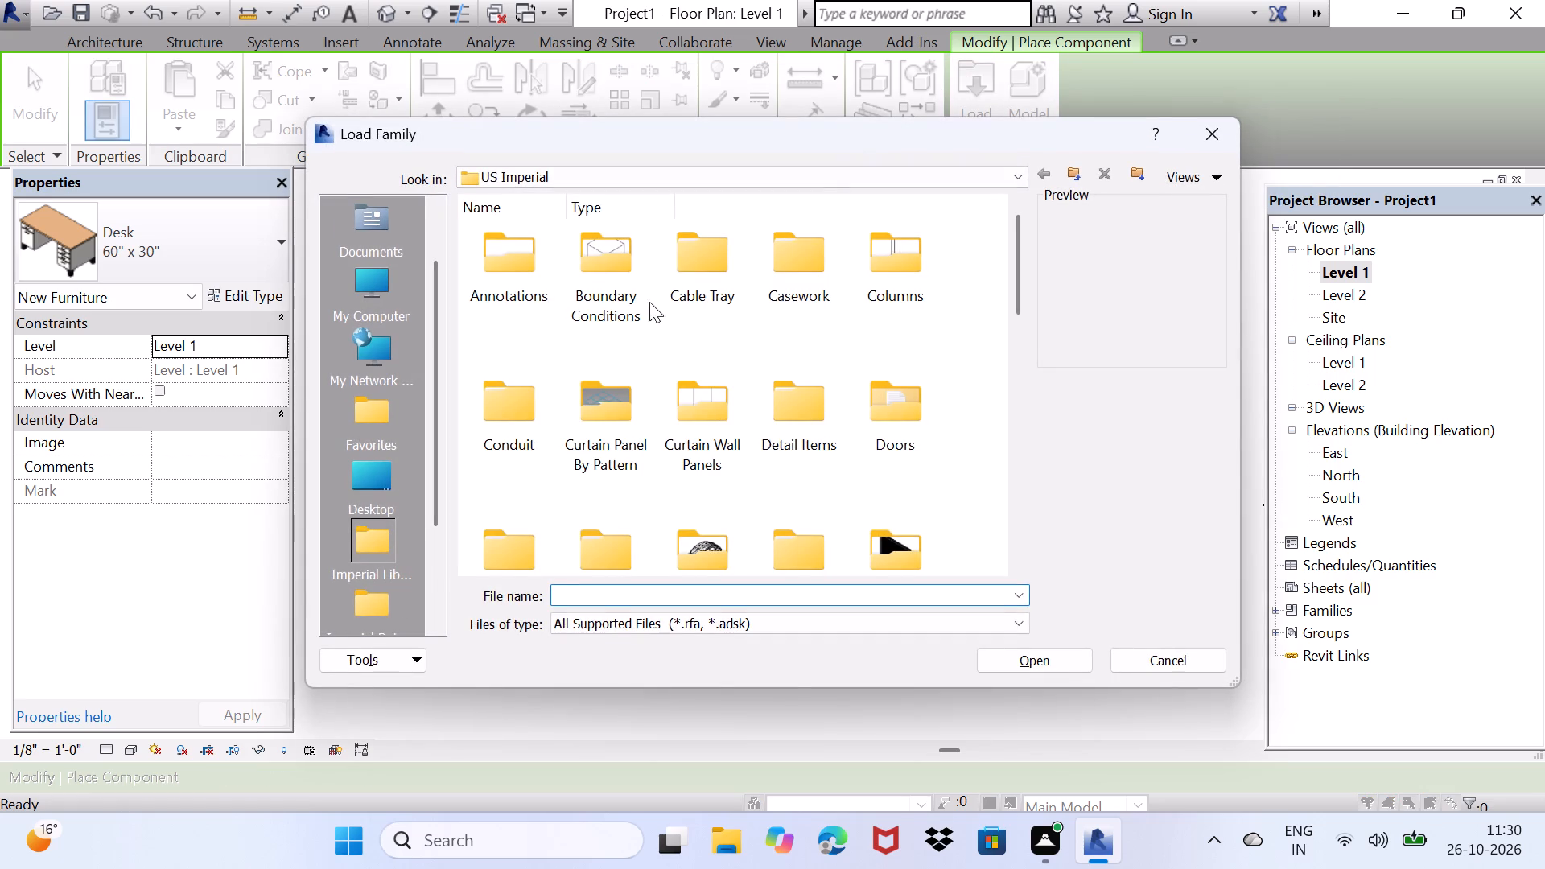
scroll(608, 356, down, 7)
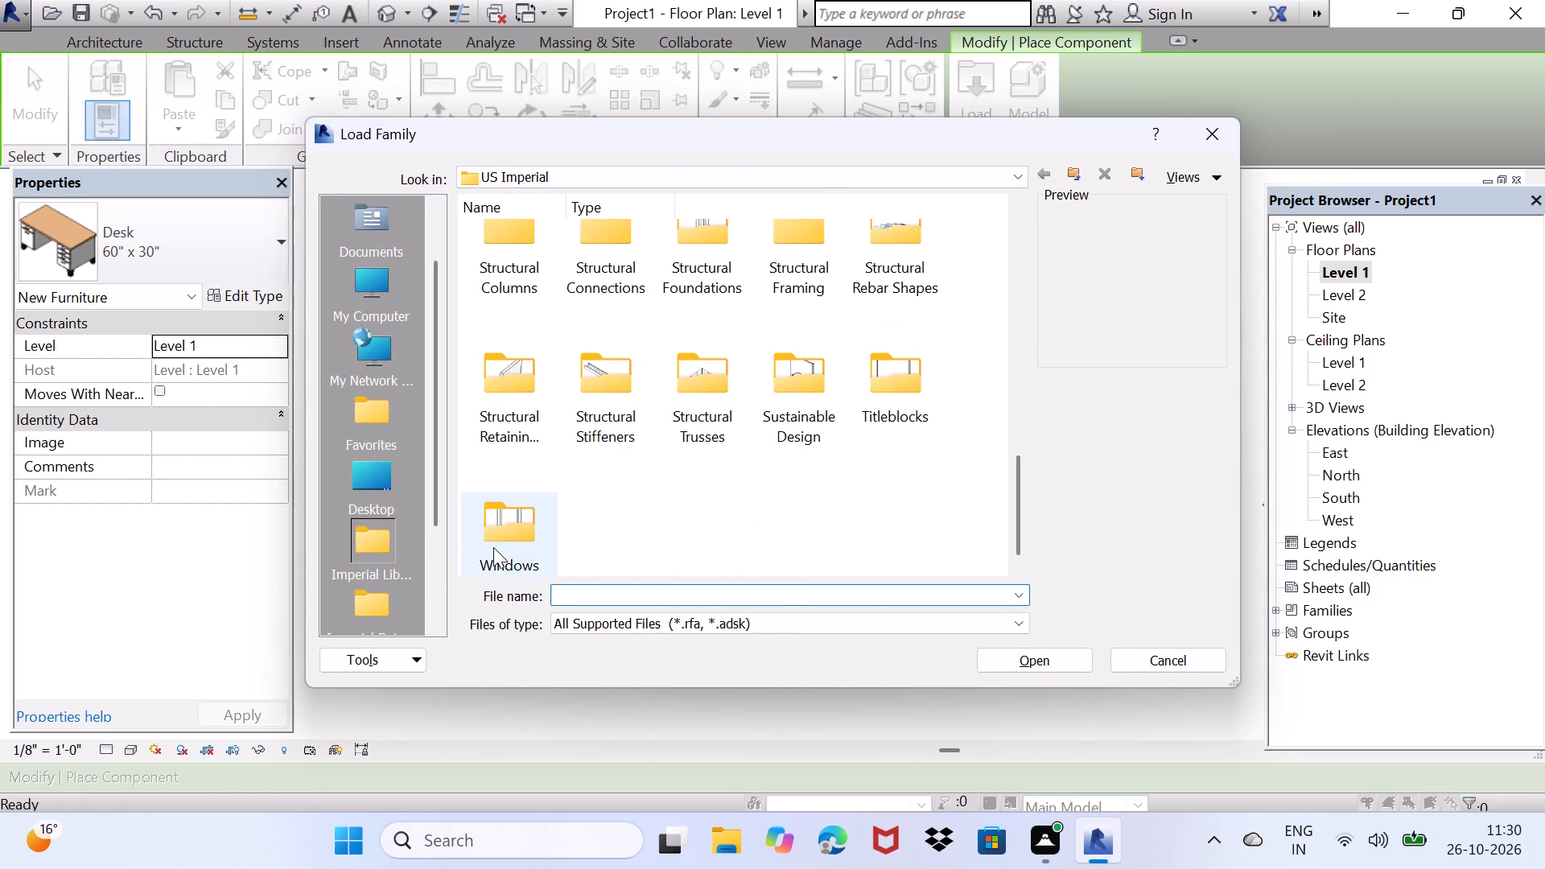
scroll(493, 547, down, 4)
scroll(537, 558, up, 1)
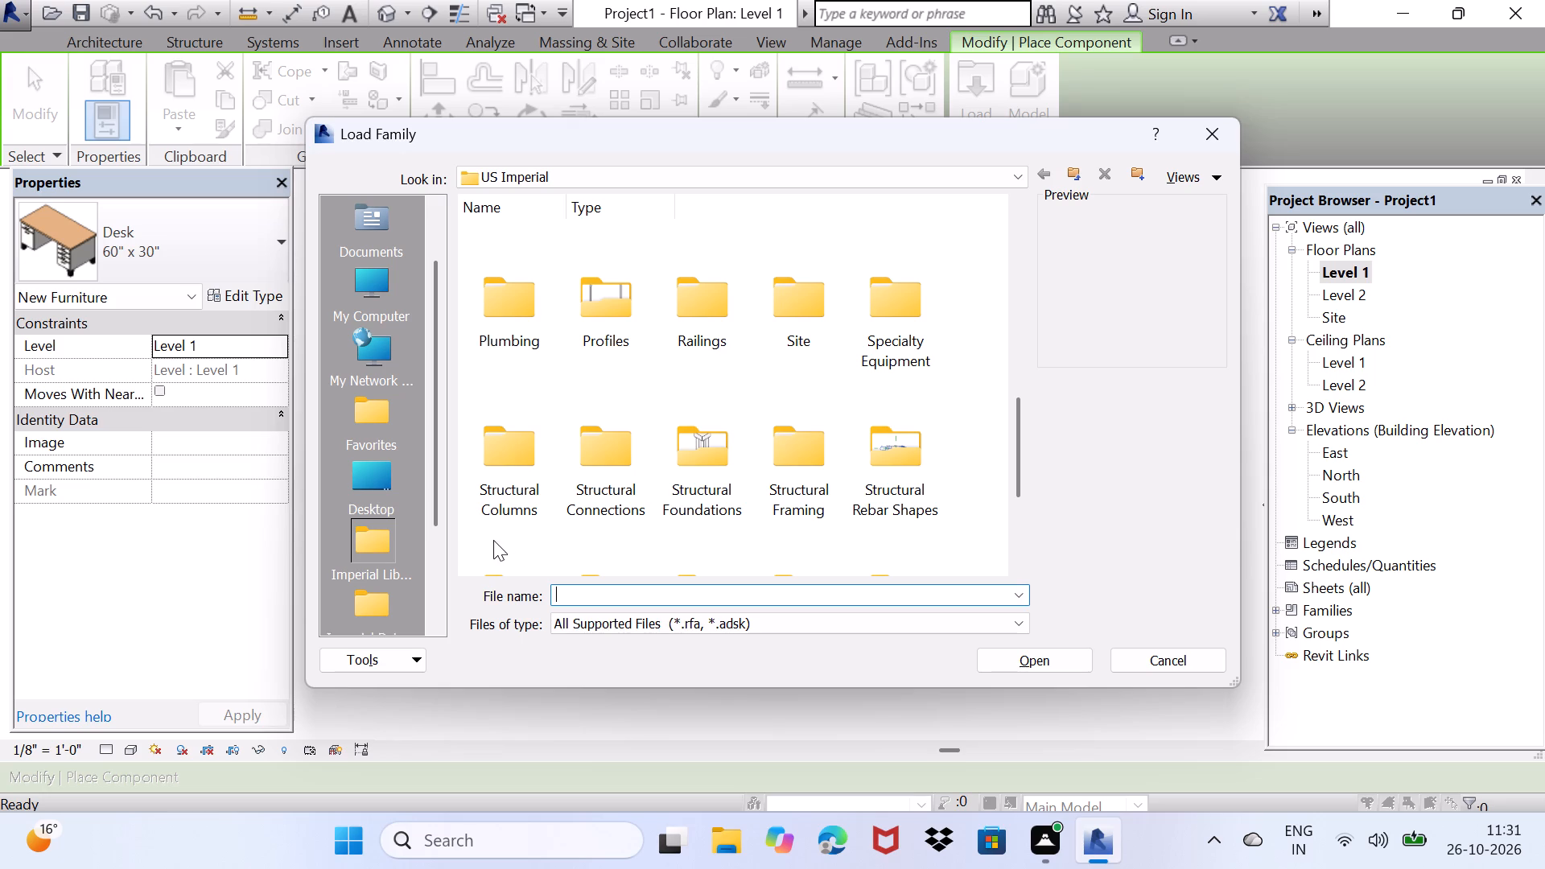
scroll(662, 579, down, 4)
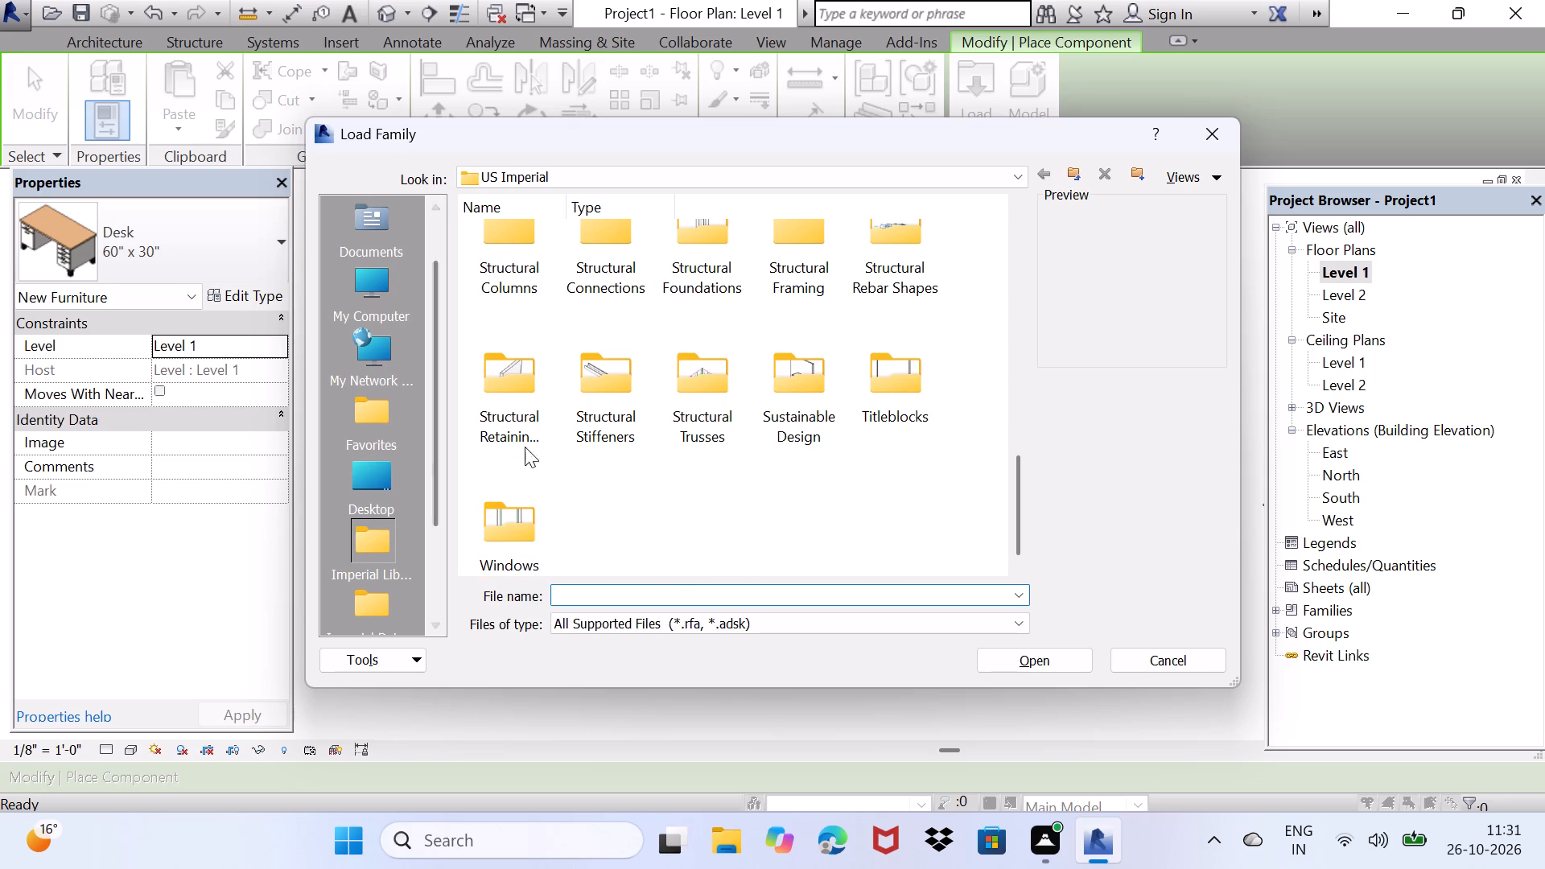
scroll(340, 518, down, 4)
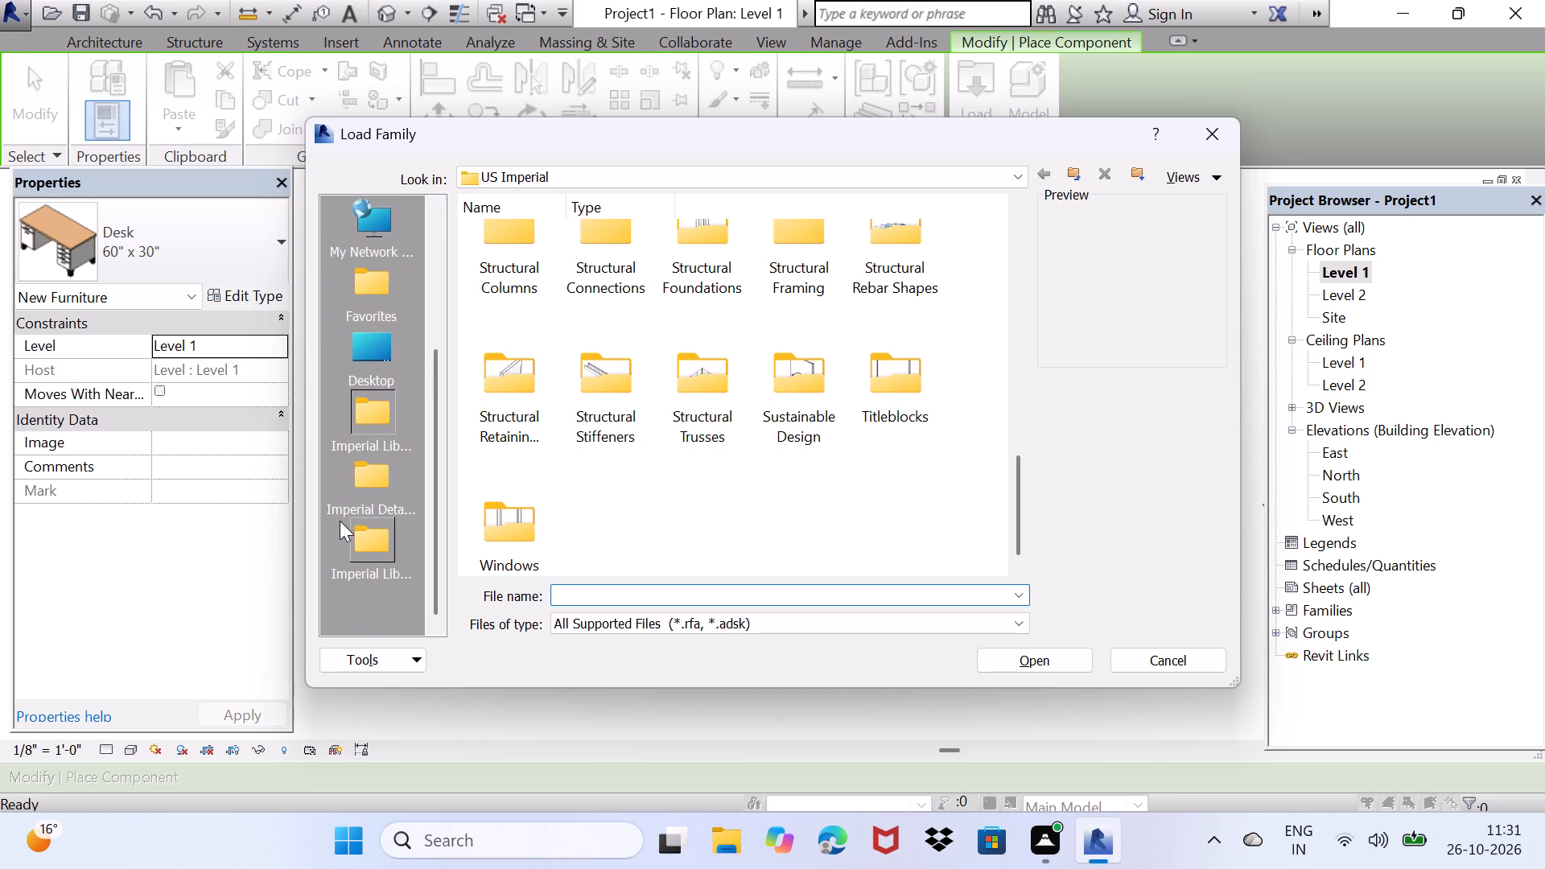
Look through the Imperial library shortcuts in Load Family for component family folders.
click(365, 535)
click(365, 535)
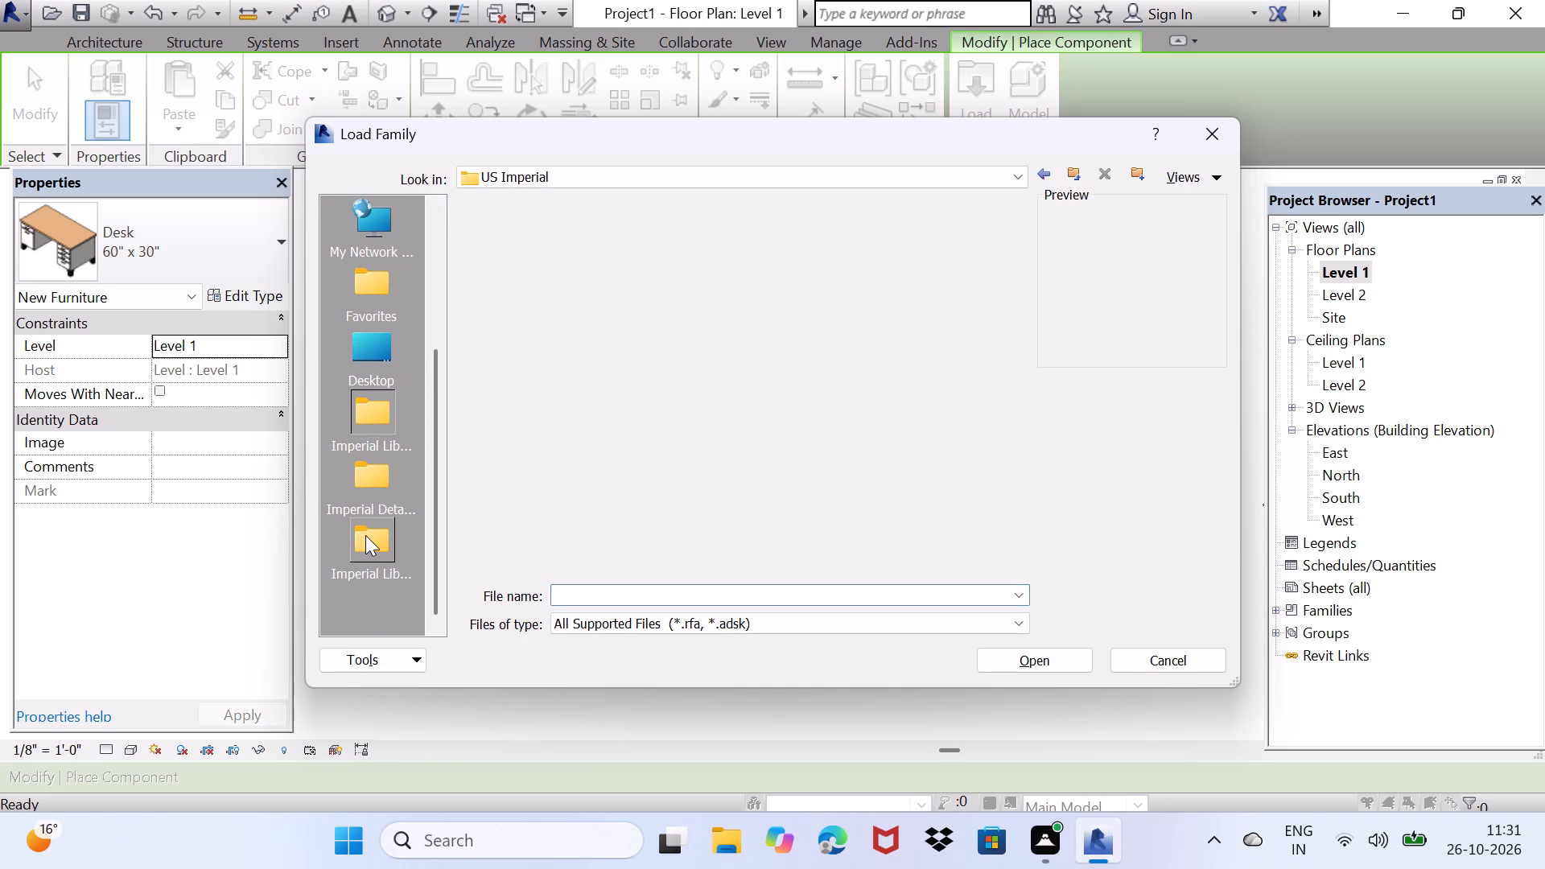
scroll(671, 416, down, 8)
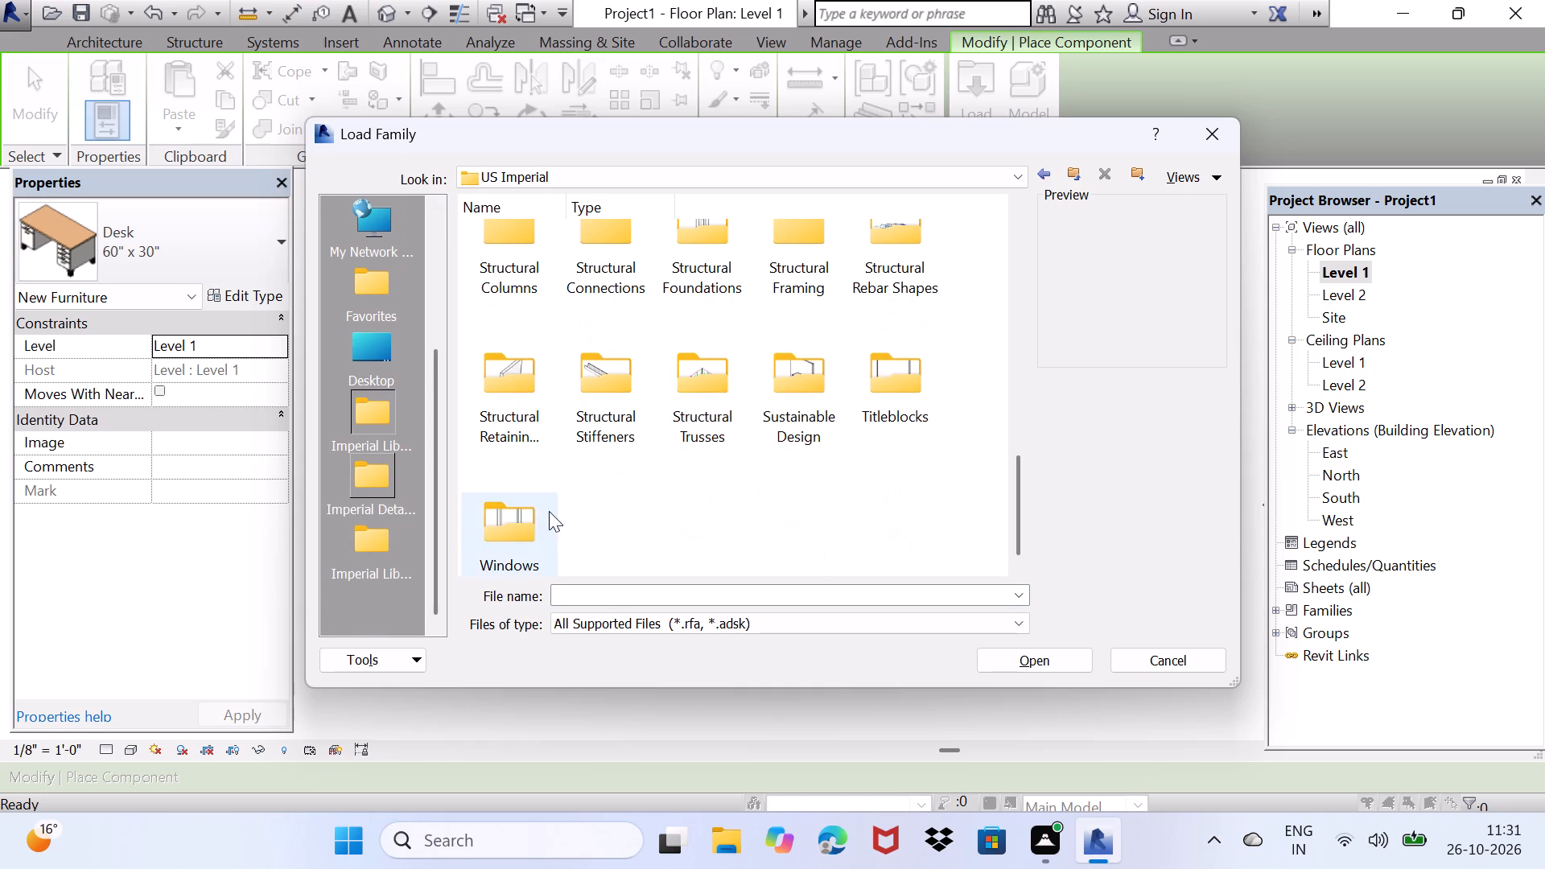
double_click(355, 551)
click(398, 527)
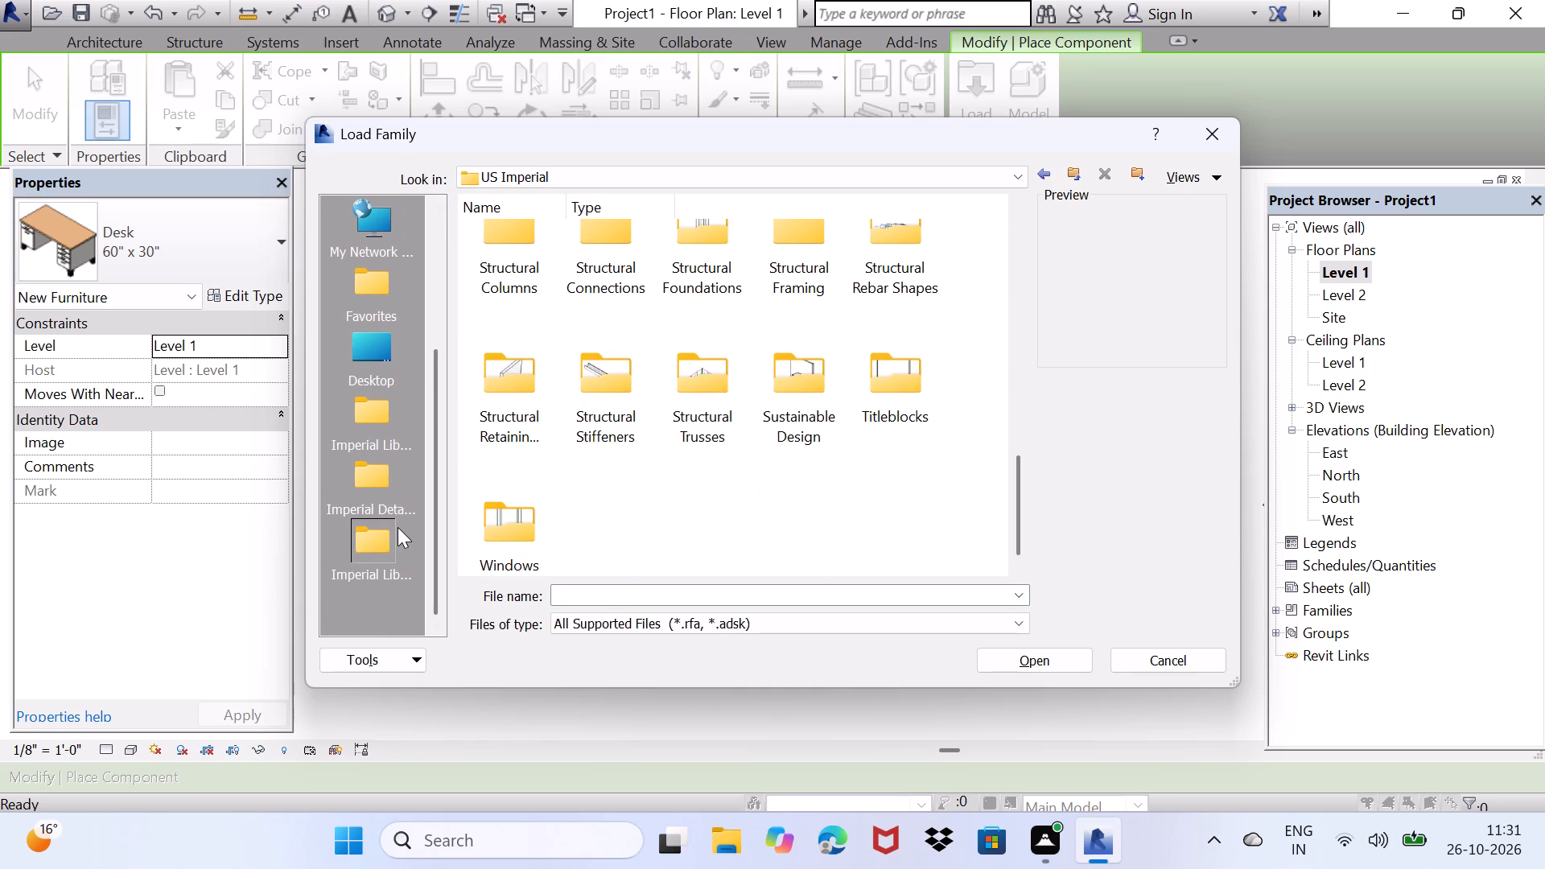
click(391, 539)
double_click(369, 410)
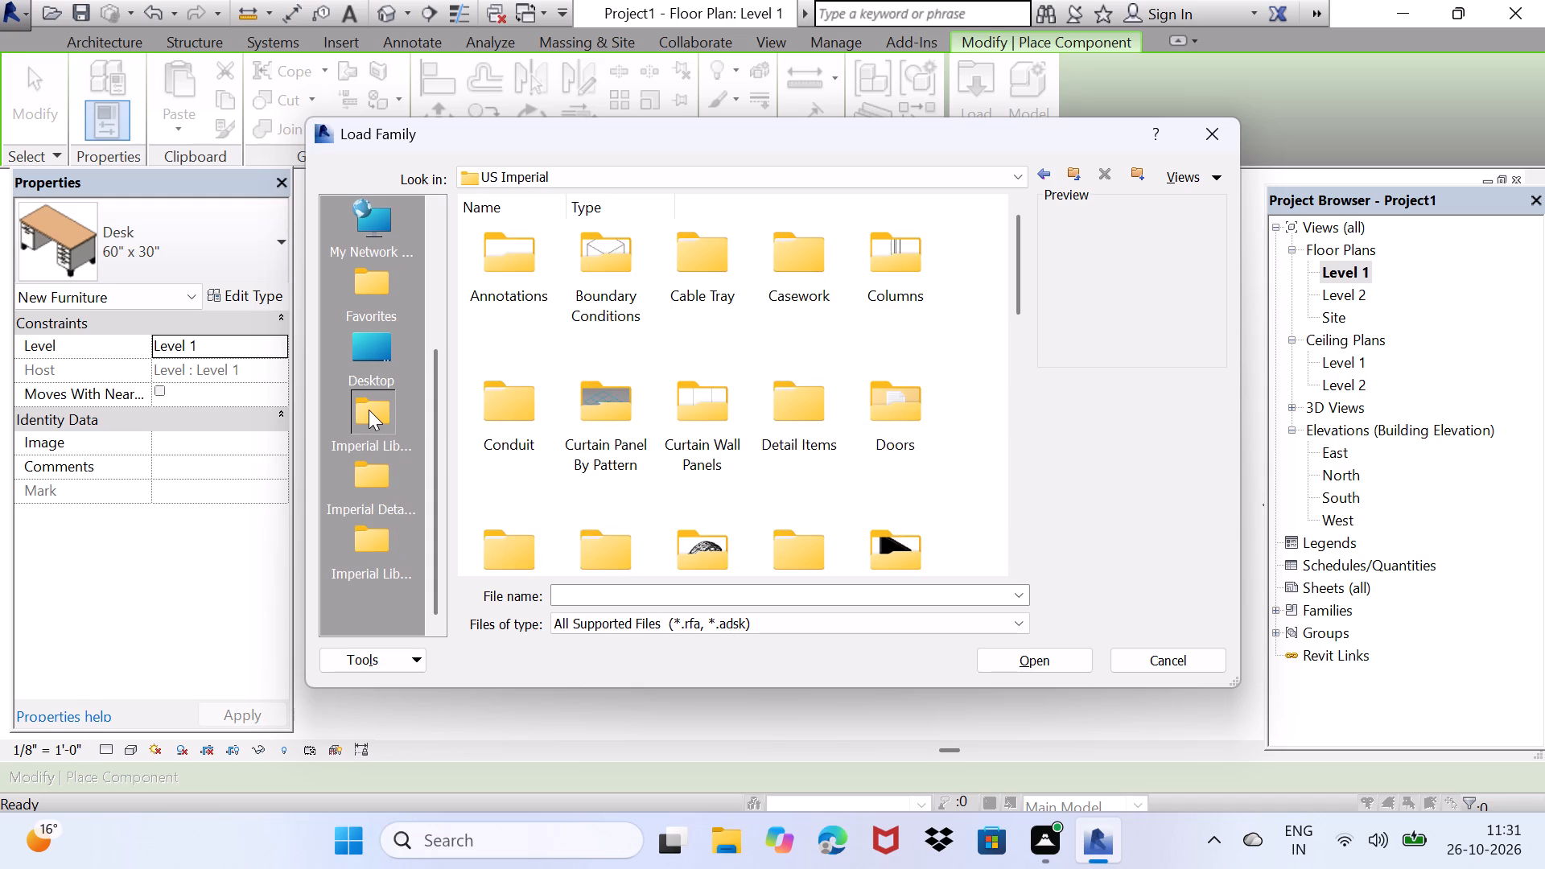
scroll(579, 374, down, 12)
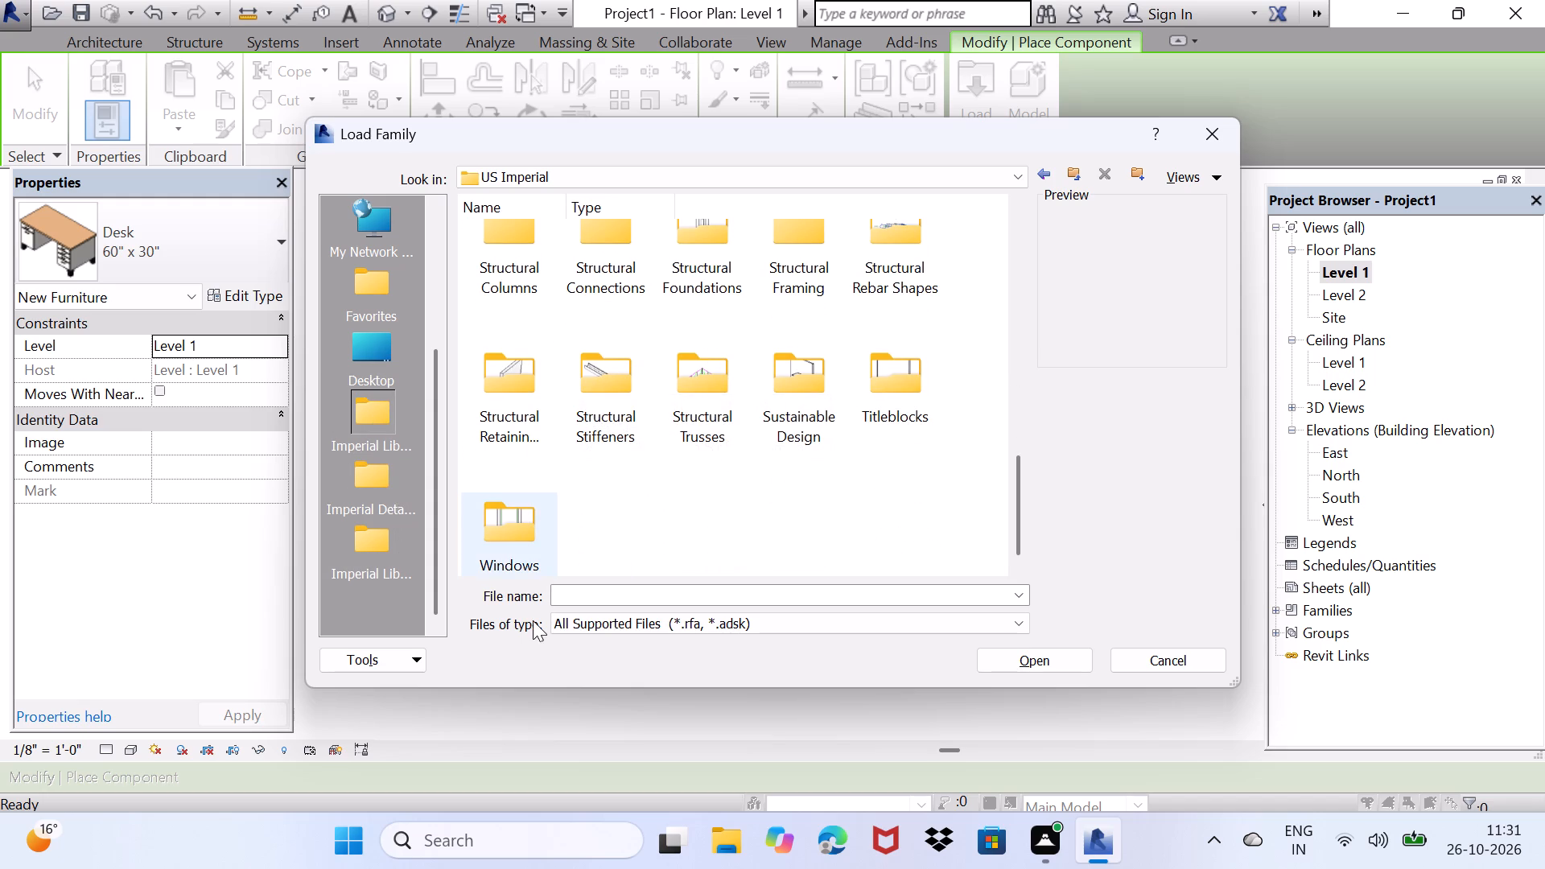
click(361, 661)
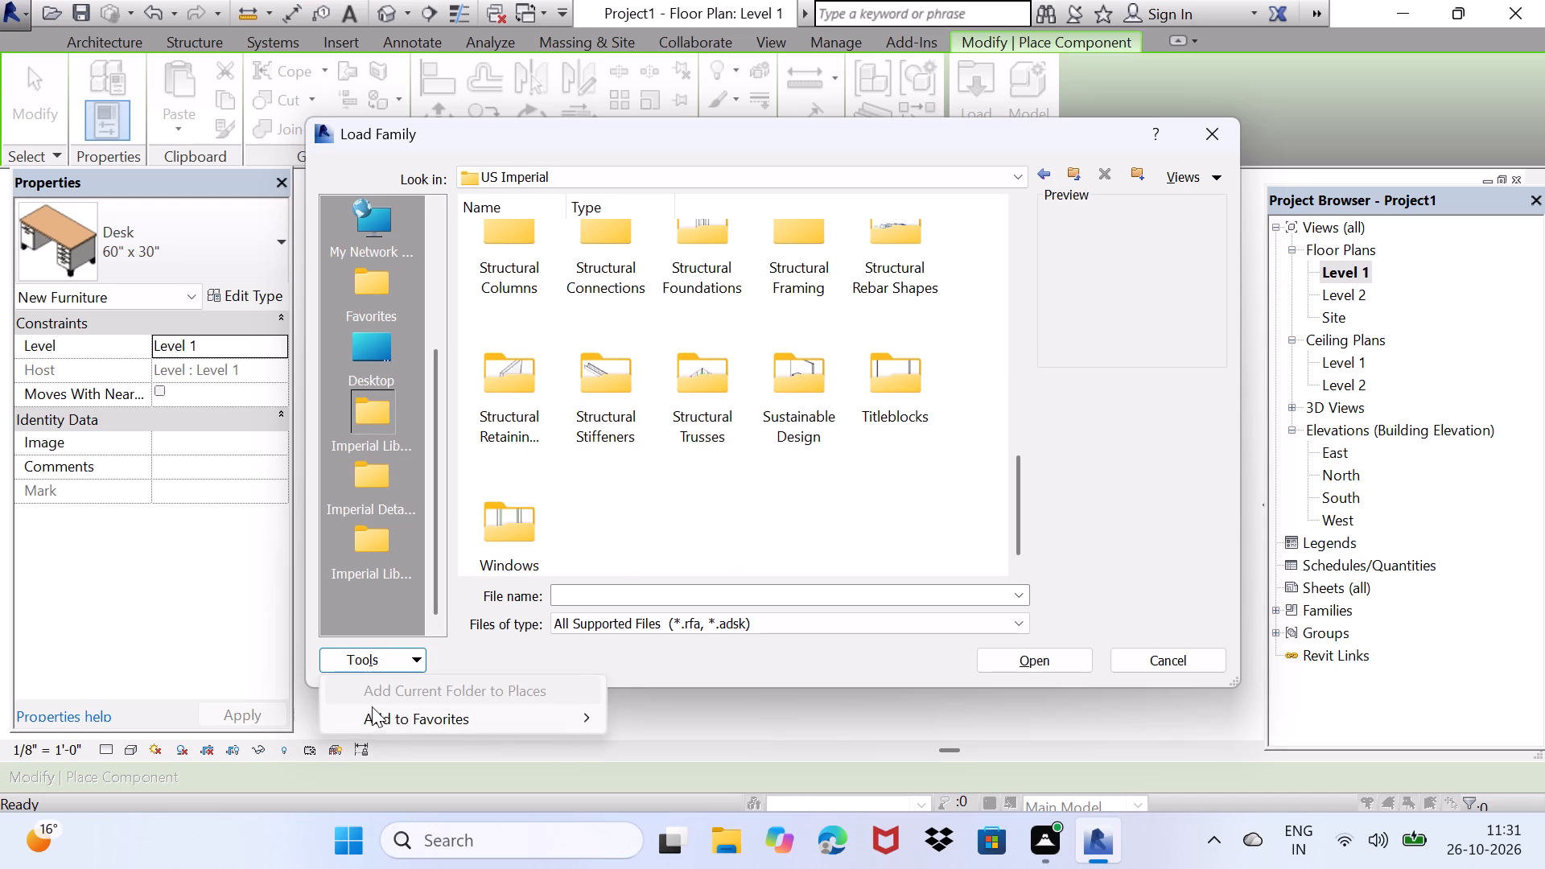
scroll(379, 550, up, 5)
scroll(420, 274, up, 1)
scroll(349, 249, up, 3)
Check the network and Documents locations for component families and leave Load Family without loading anything.
double_click(352, 249)
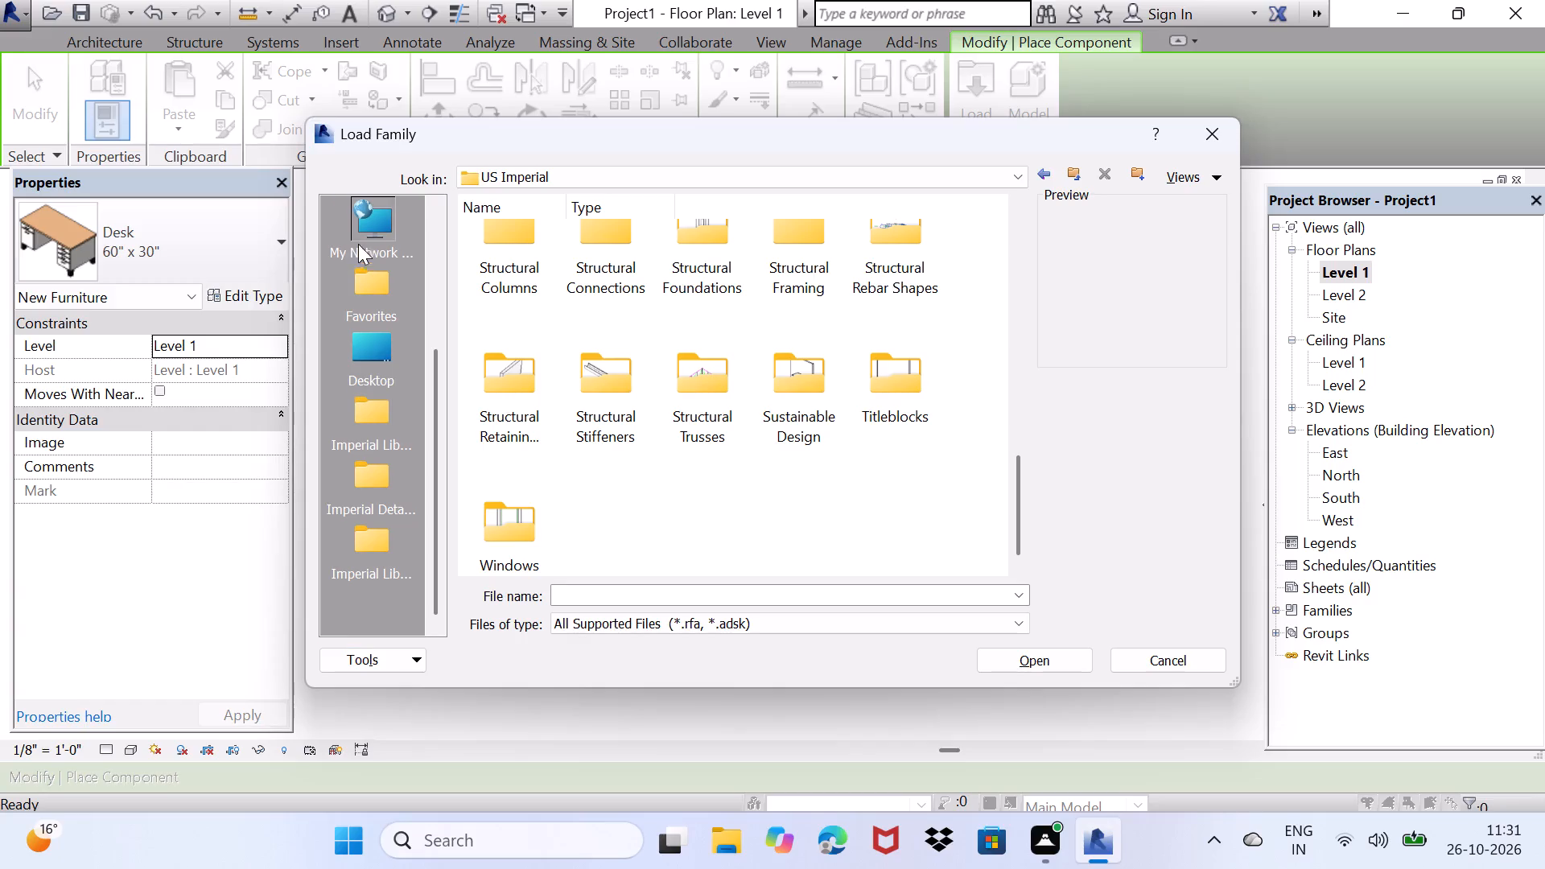
double_click(377, 223)
scroll(377, 244, up, 5)
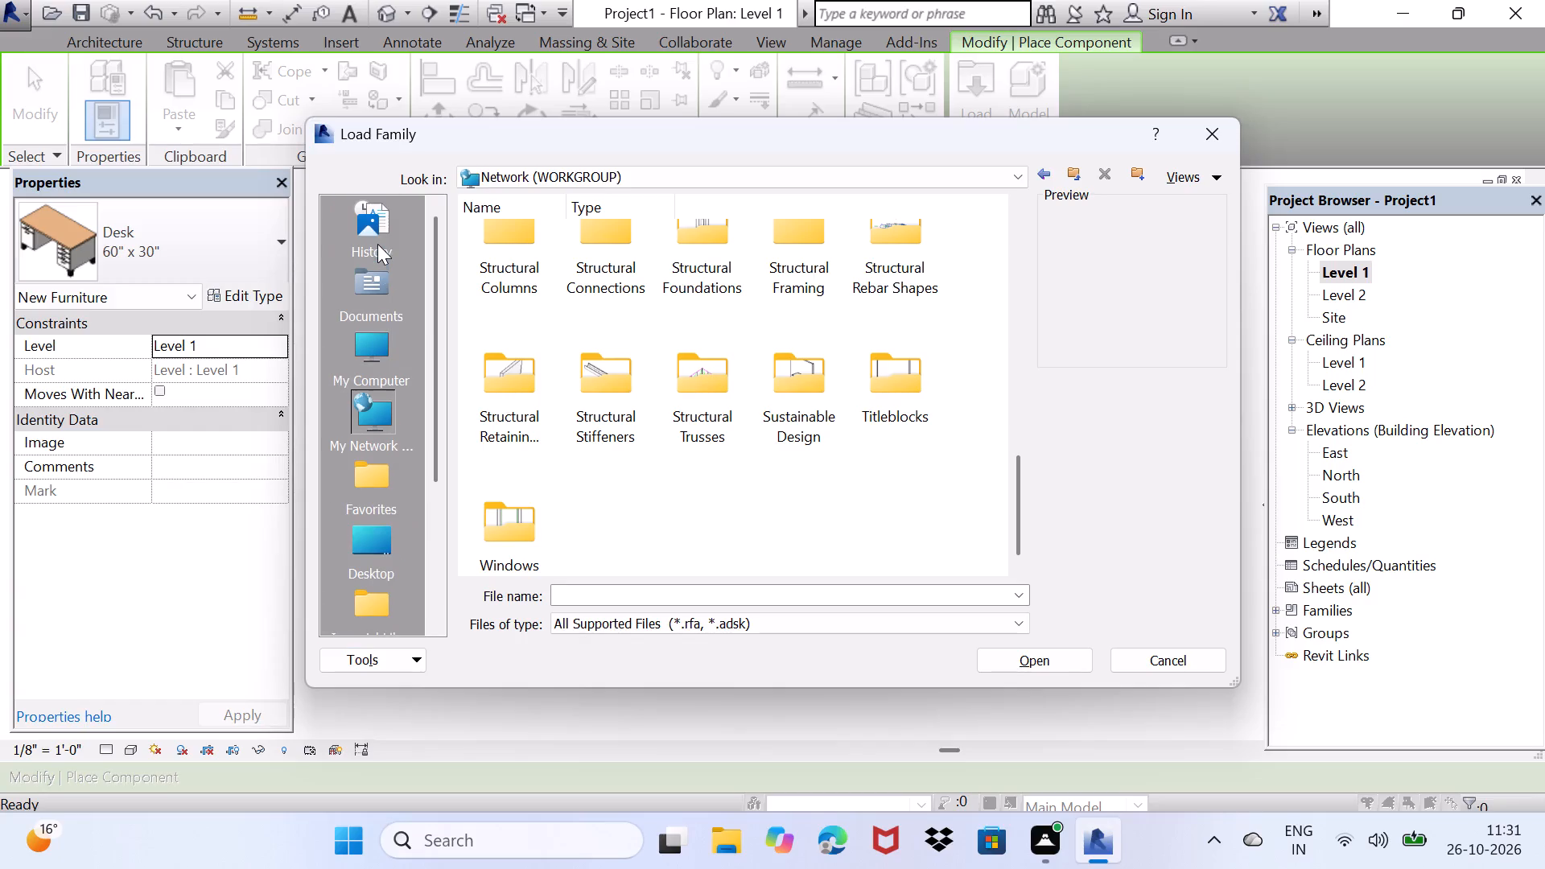
click(365, 305)
double_click(365, 306)
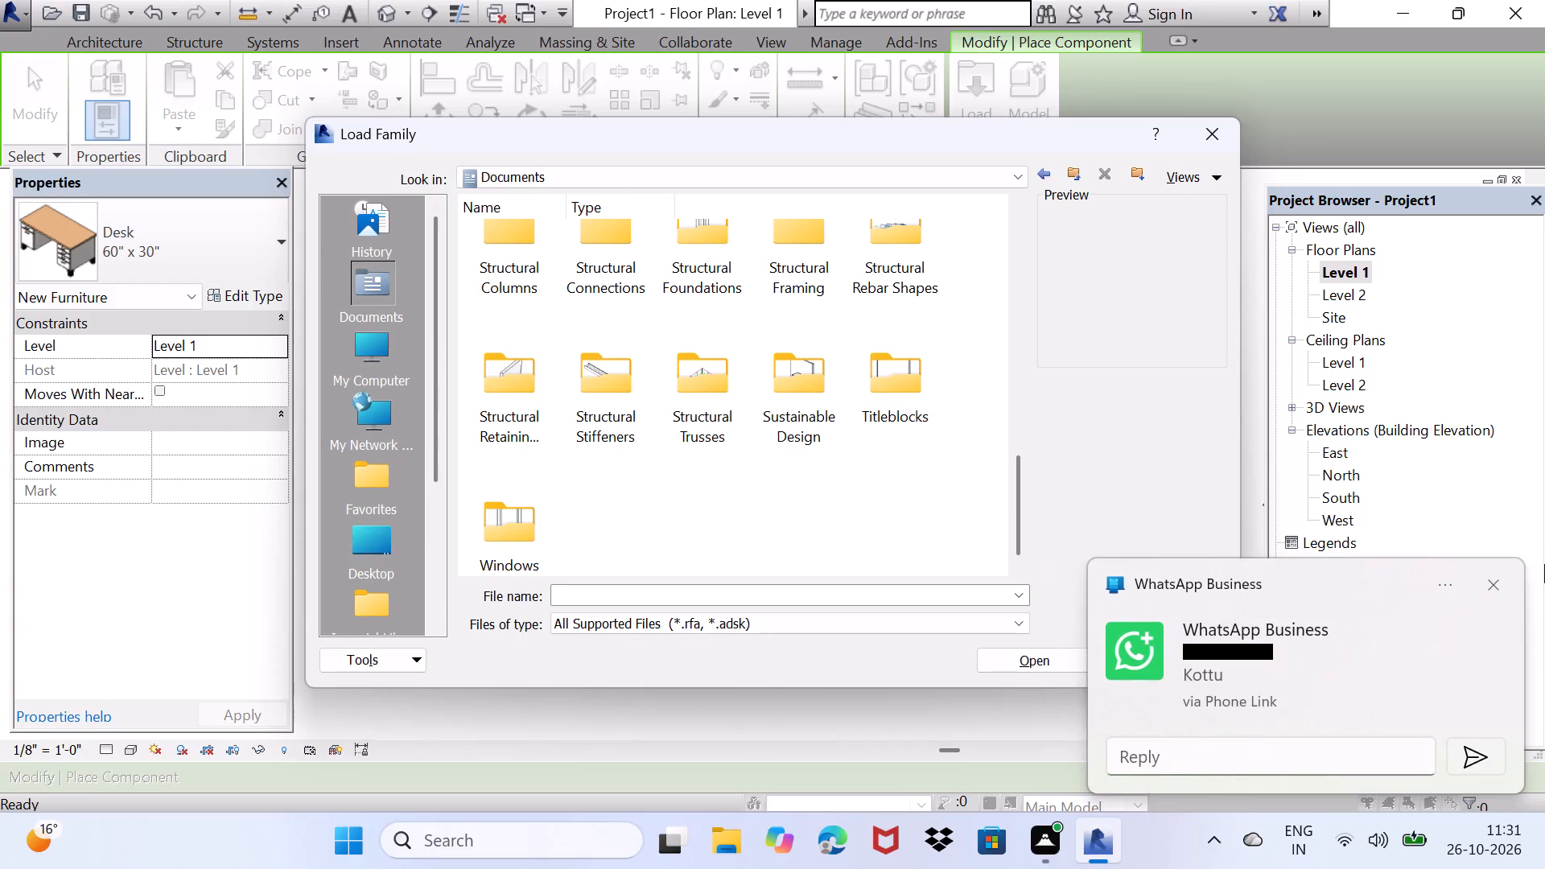
click(1495, 581)
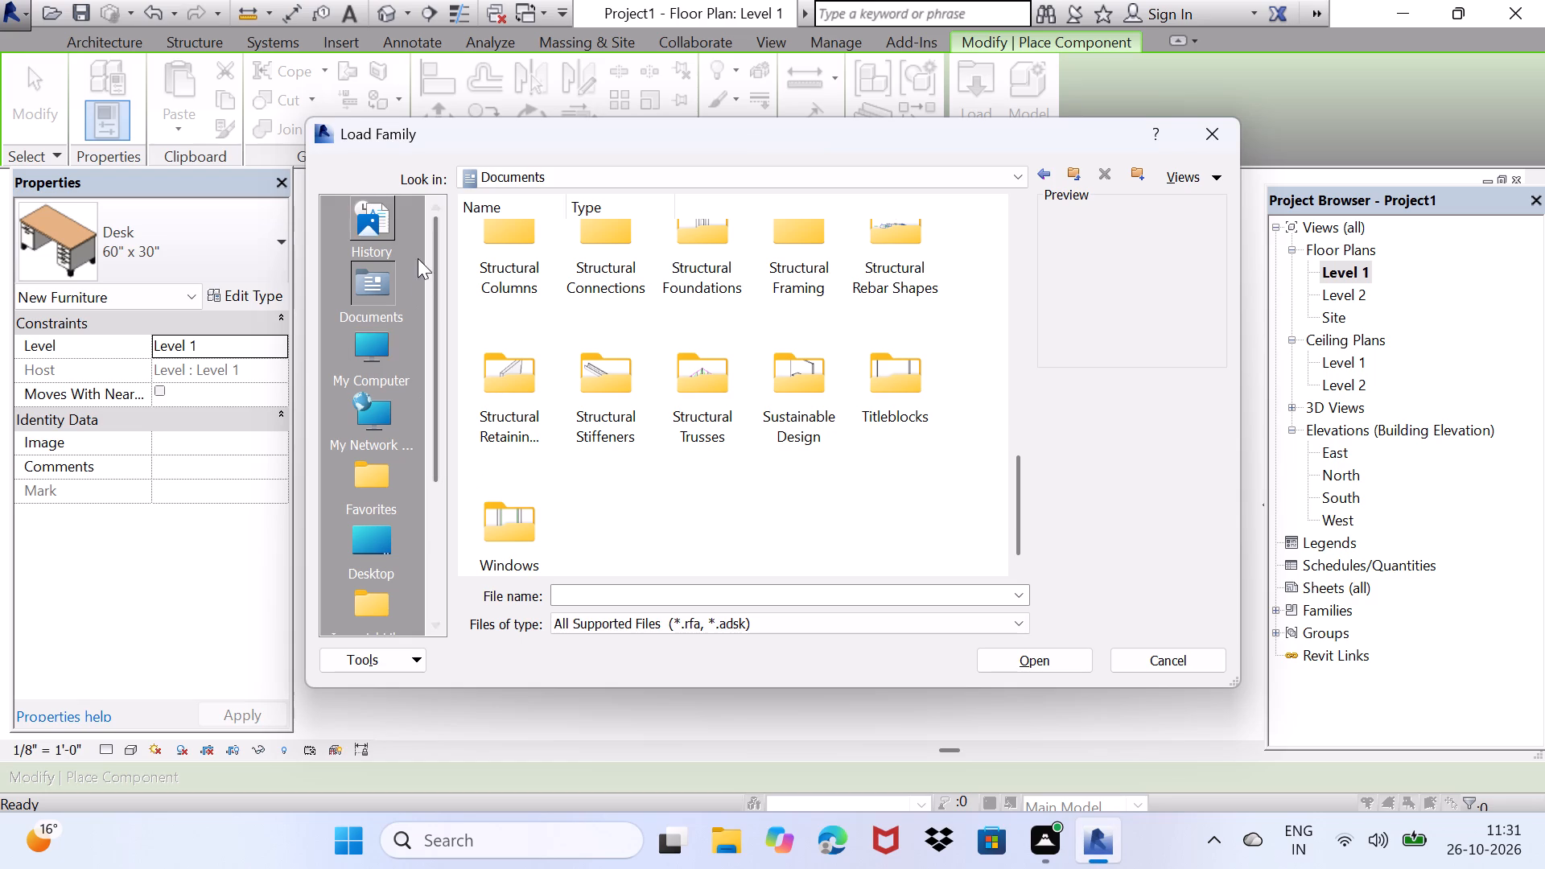
click(387, 266)
click(375, 282)
scroll(375, 274, up, 2)
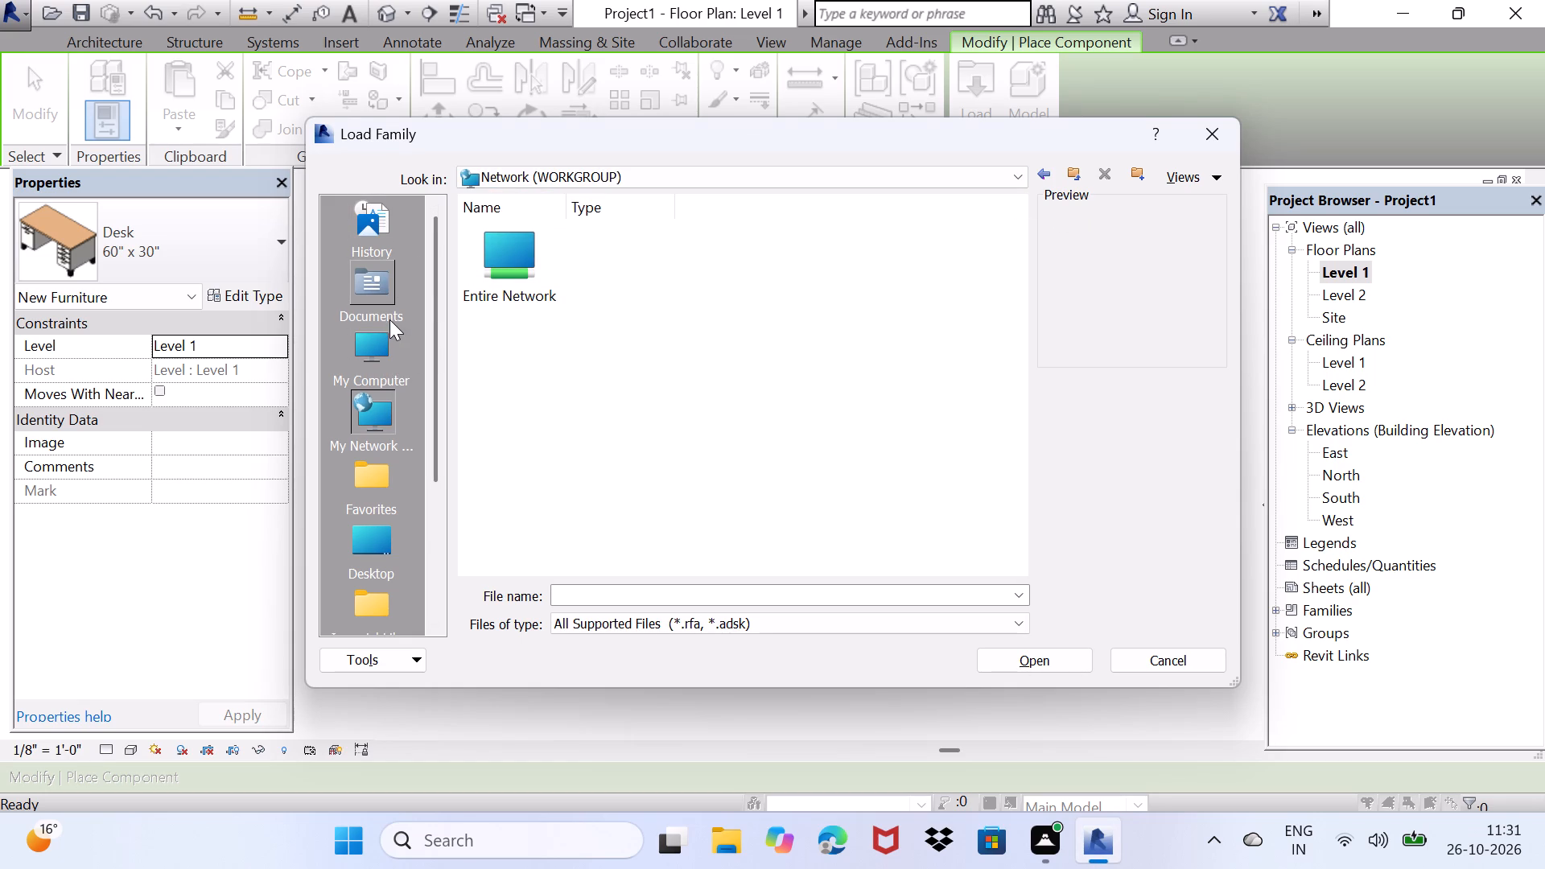
double_click(517, 262)
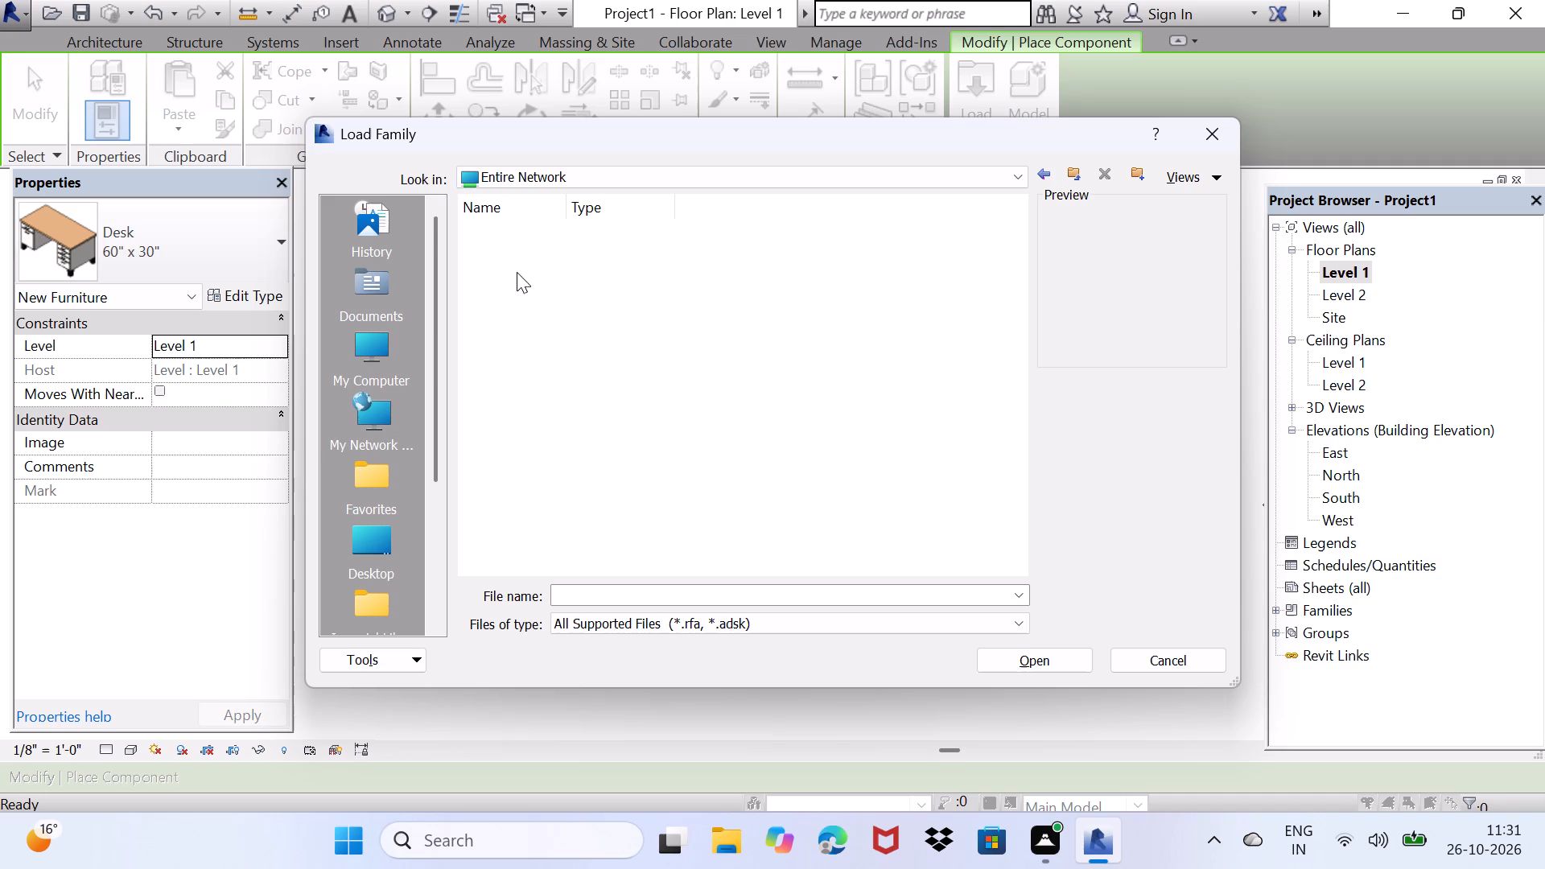
double_click(360, 393)
click(363, 400)
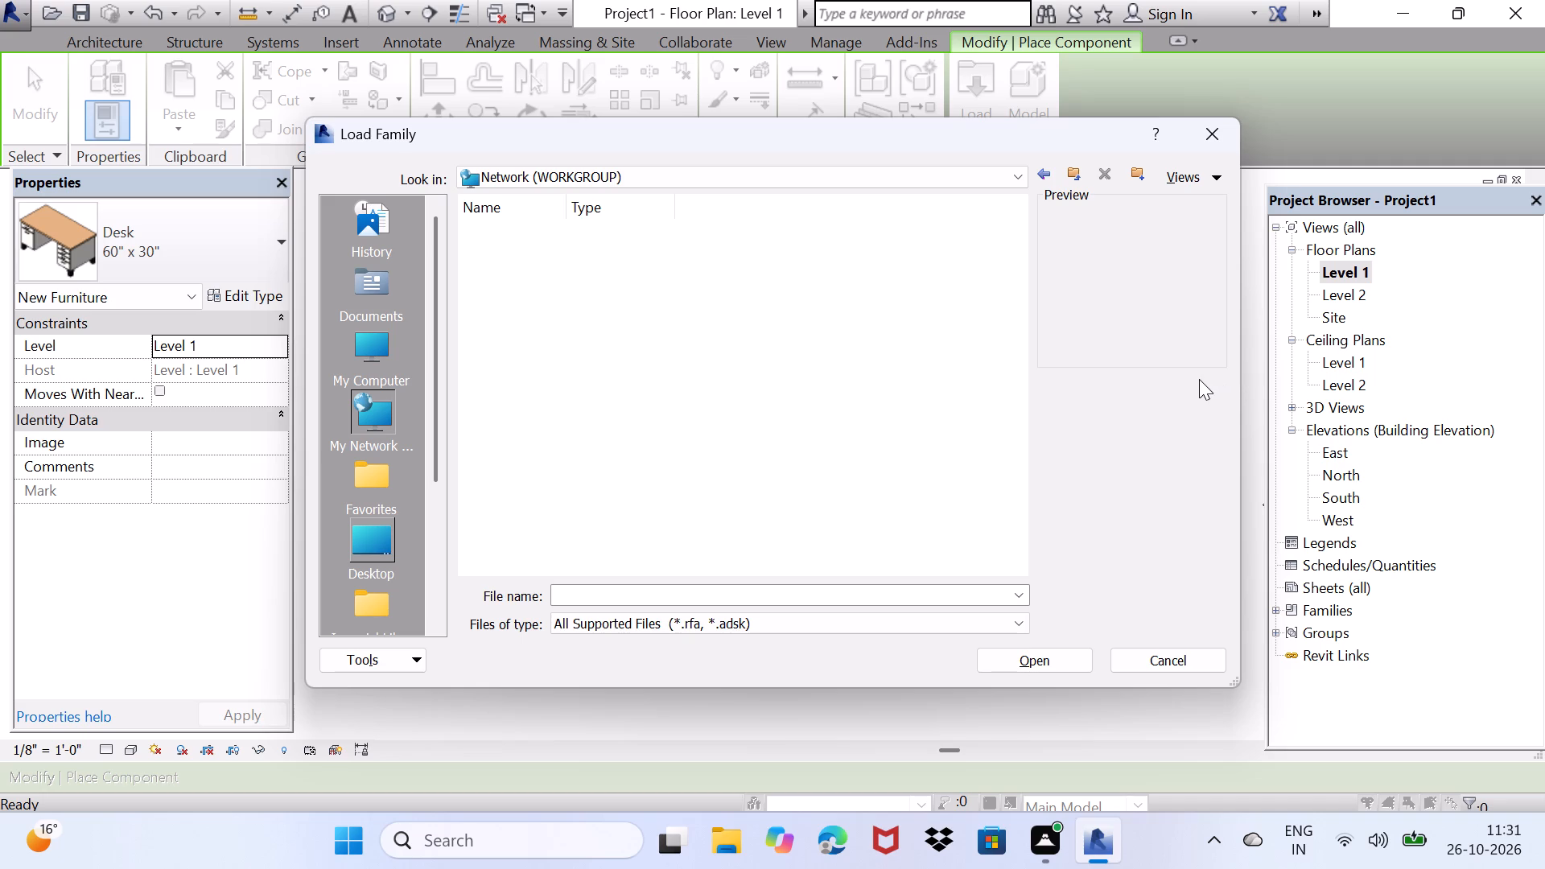
drag(1073, 146, 1079, 255)
click(1222, 253)
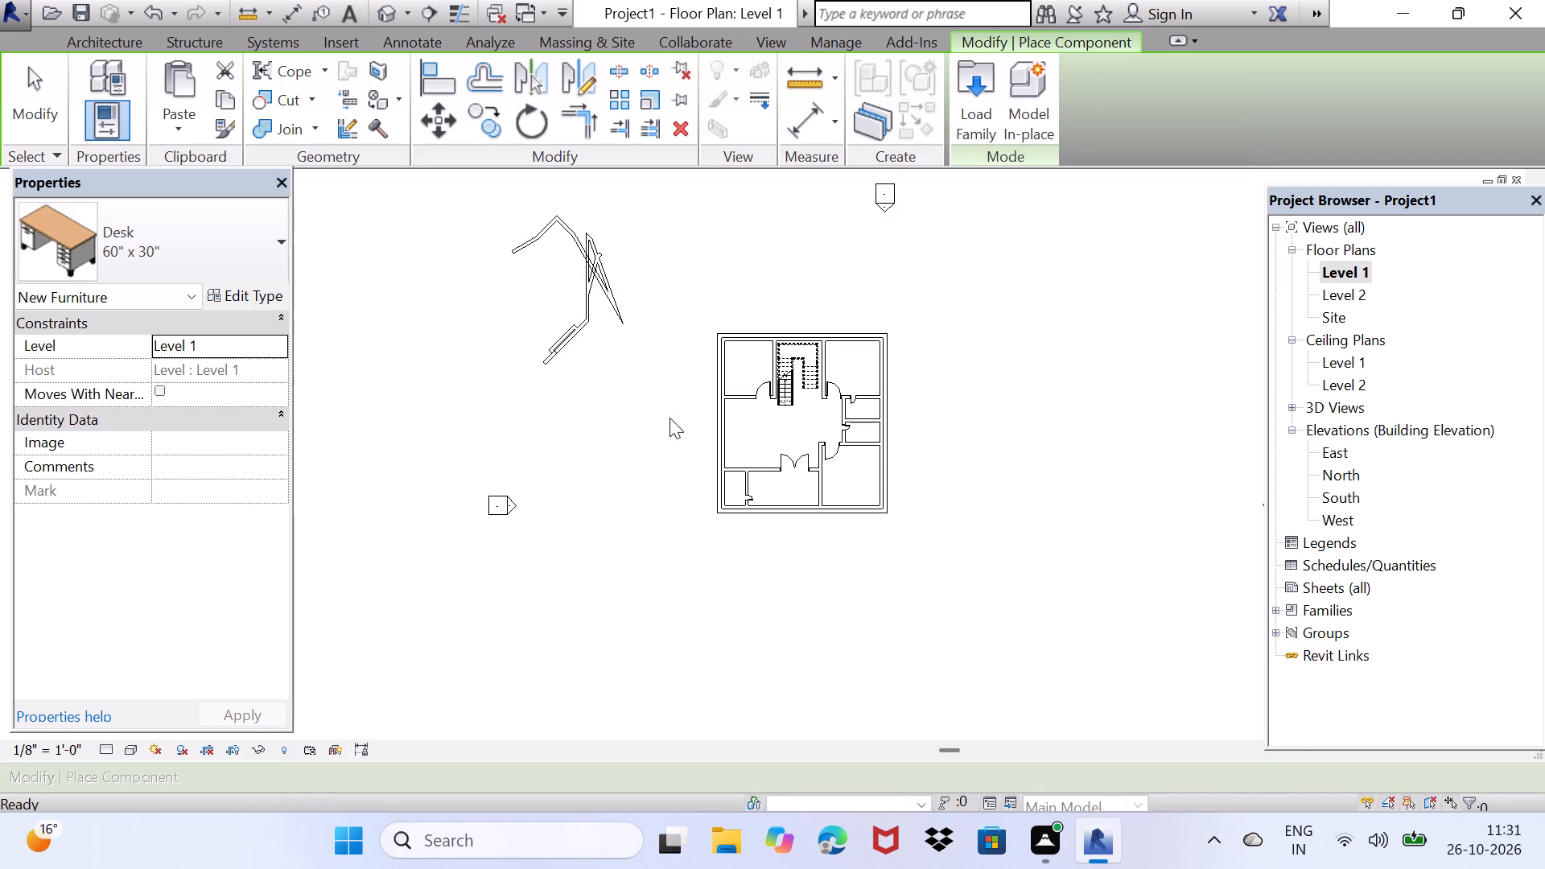
Place a 60" x 30" Desk outside the building, just east of the freehand wall spike's southern tip.
click(631, 313)
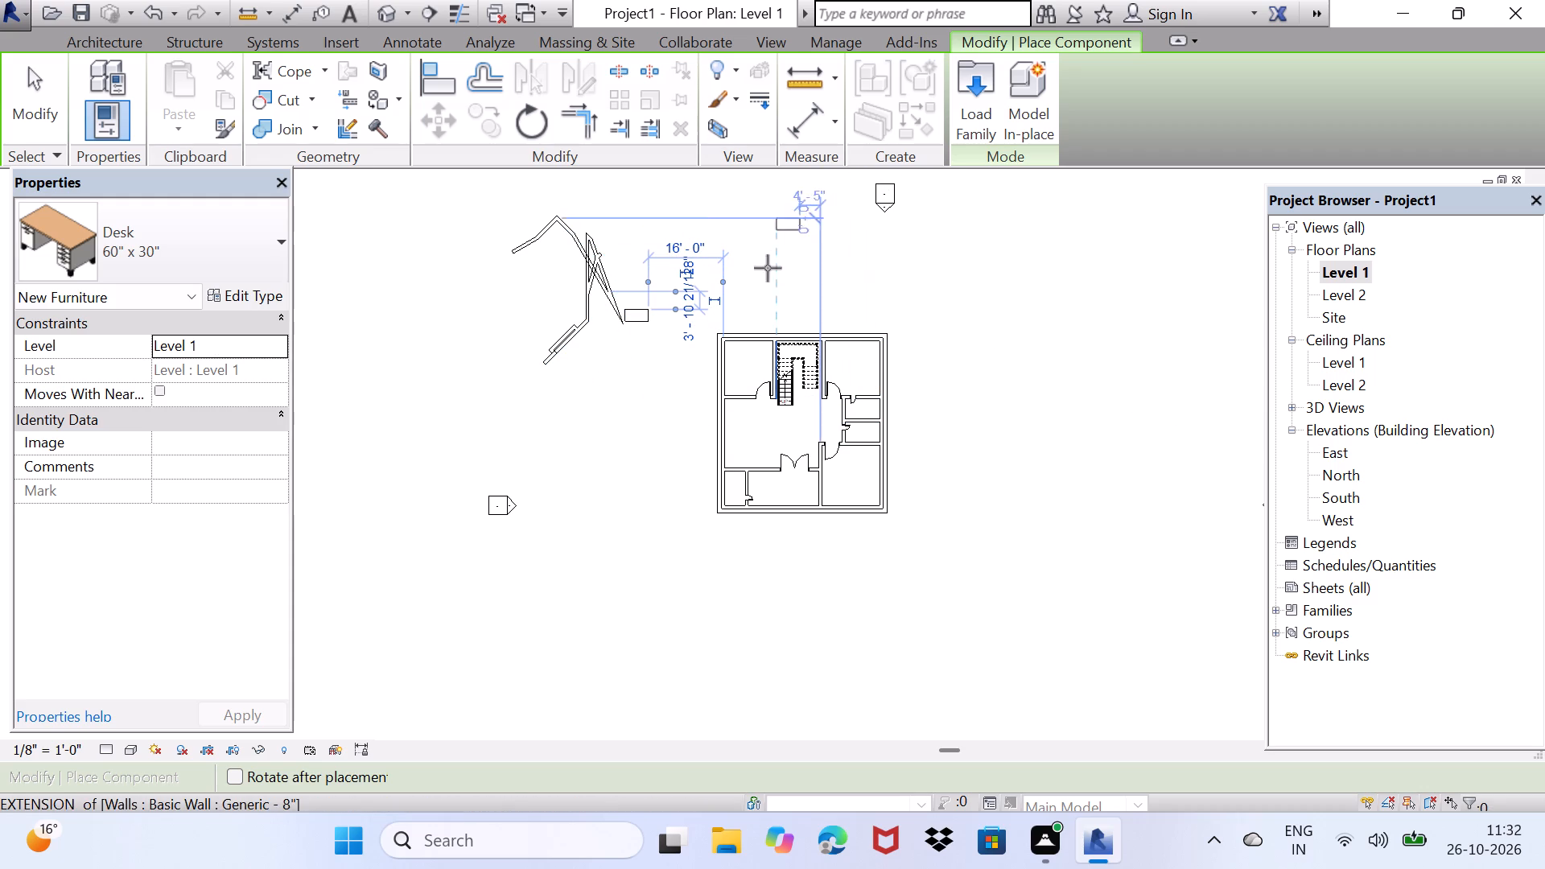
key(Escape)
key(Escape)
key(Escape)
key(Escape)
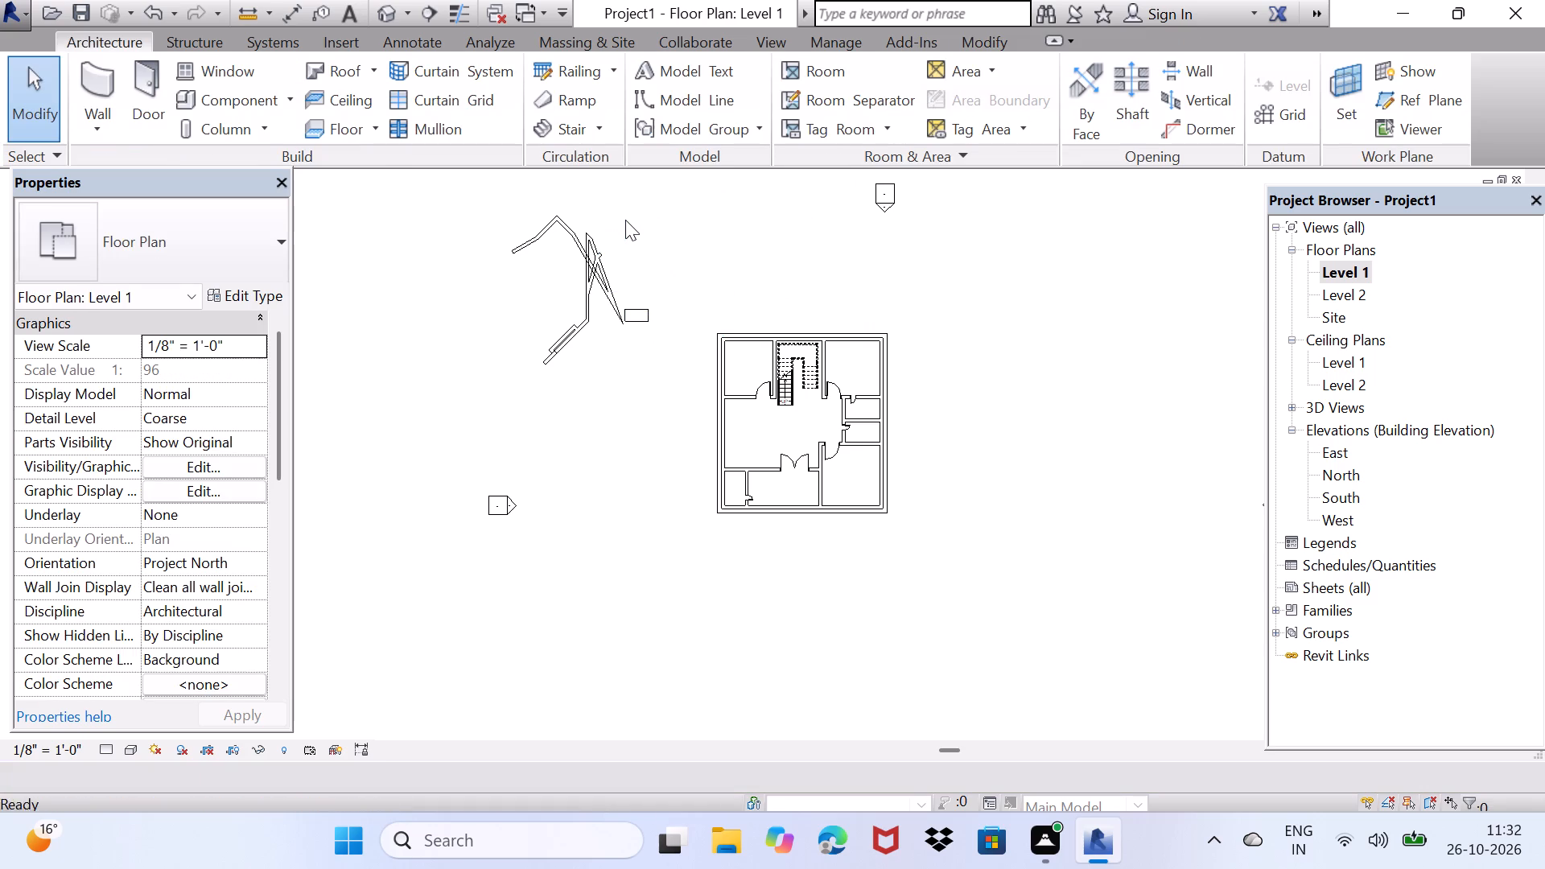
key(Escape)
key(Escape)
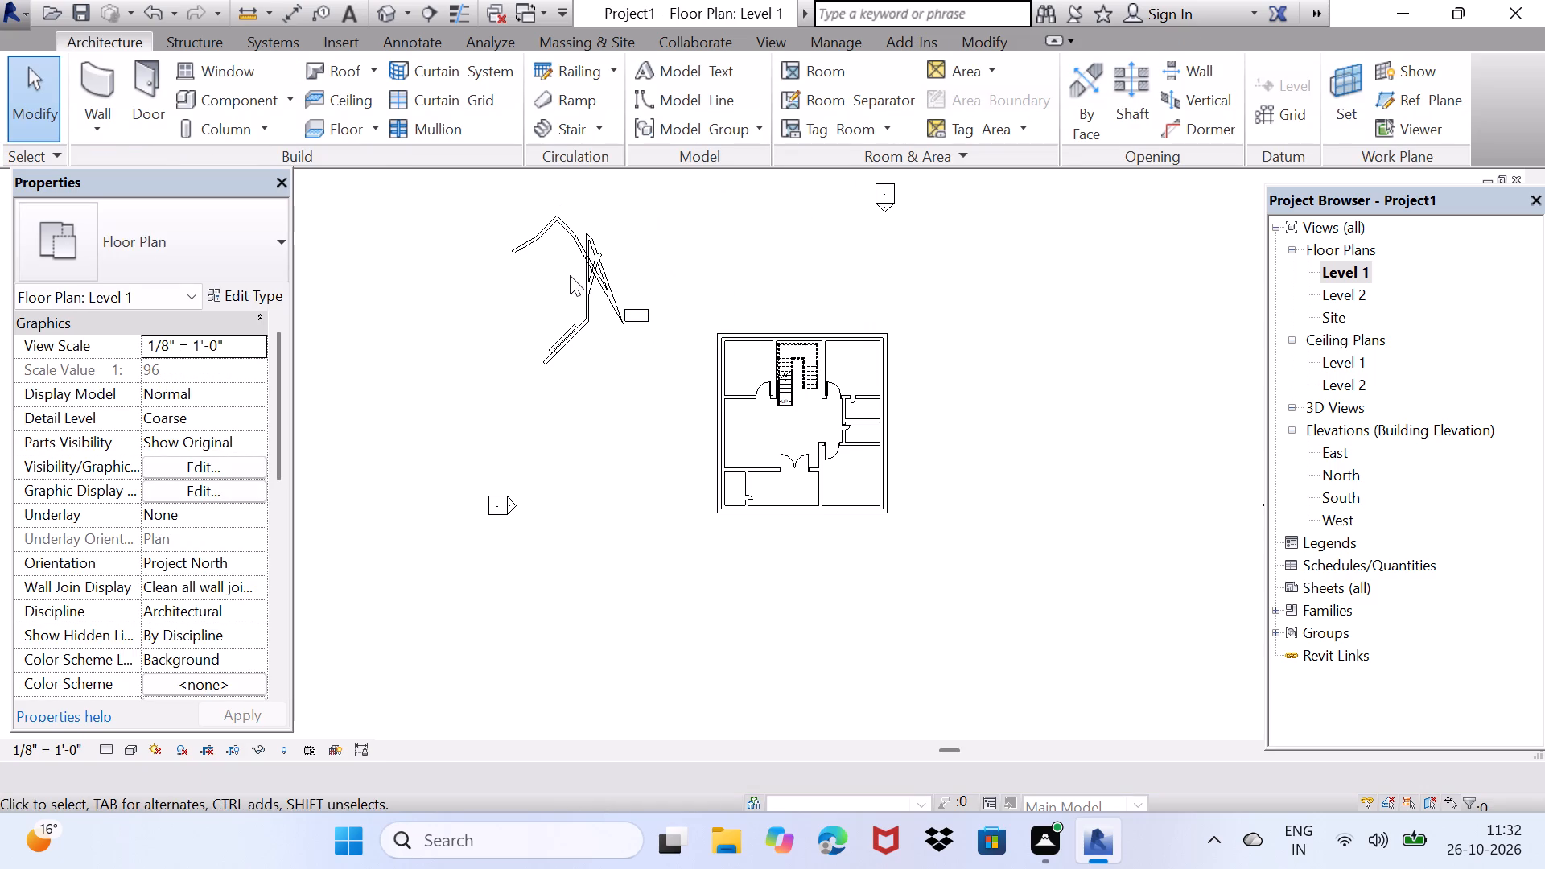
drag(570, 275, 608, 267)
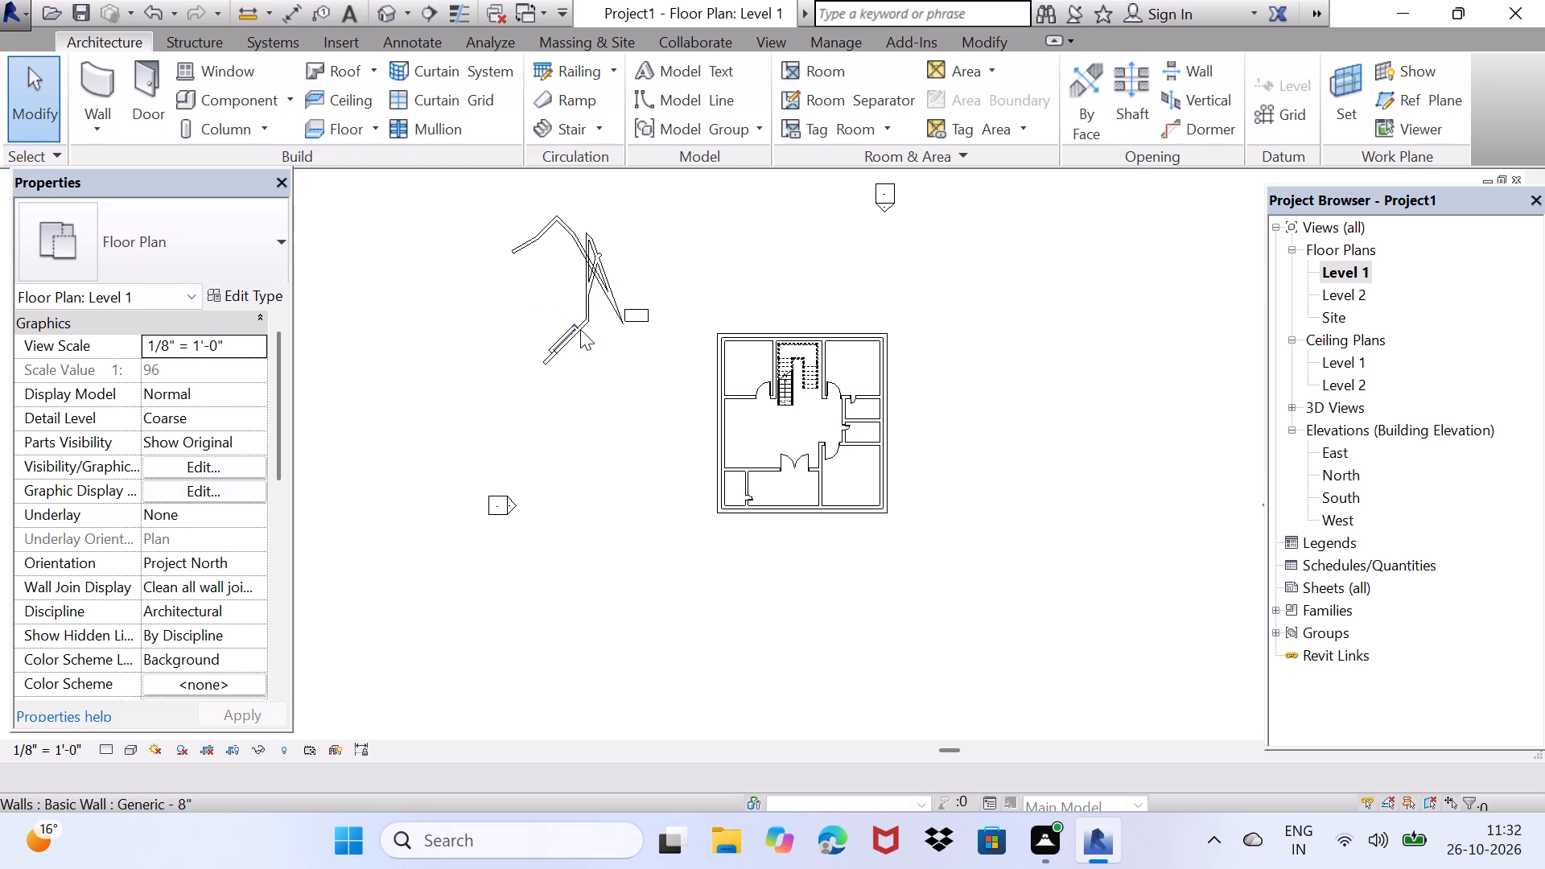
Start placing a window and load the Louvers with Trim family from the US Imperial library's Windows folder.
scroll(803, 434, up, 3)
middle_drag(777, 421, 510, 469)
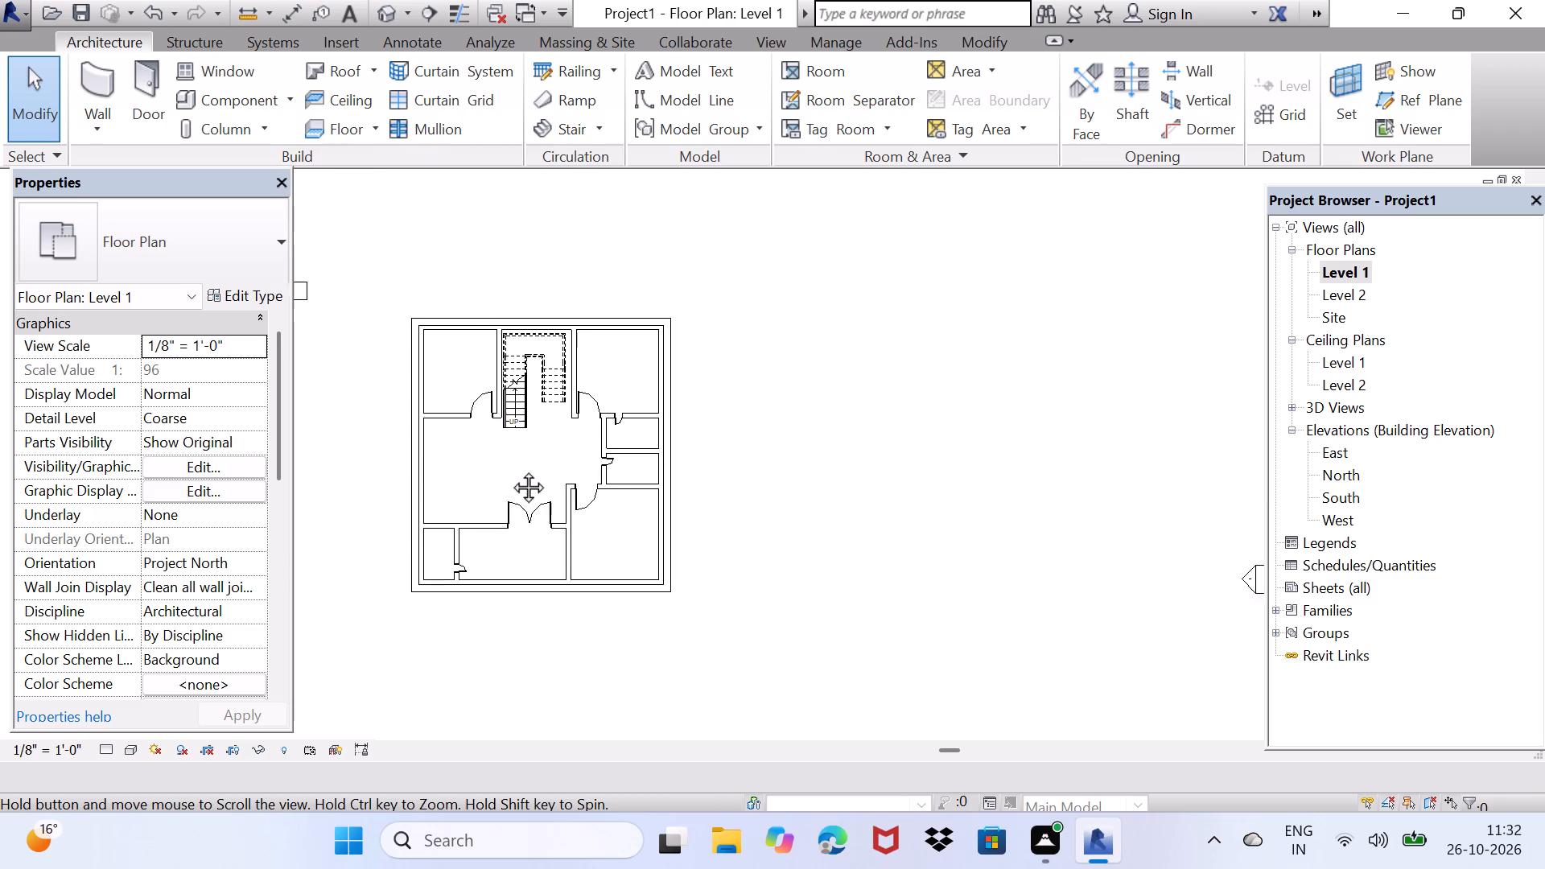
middle_drag(510, 469, 508, 475)
scroll(500, 452, up, 4)
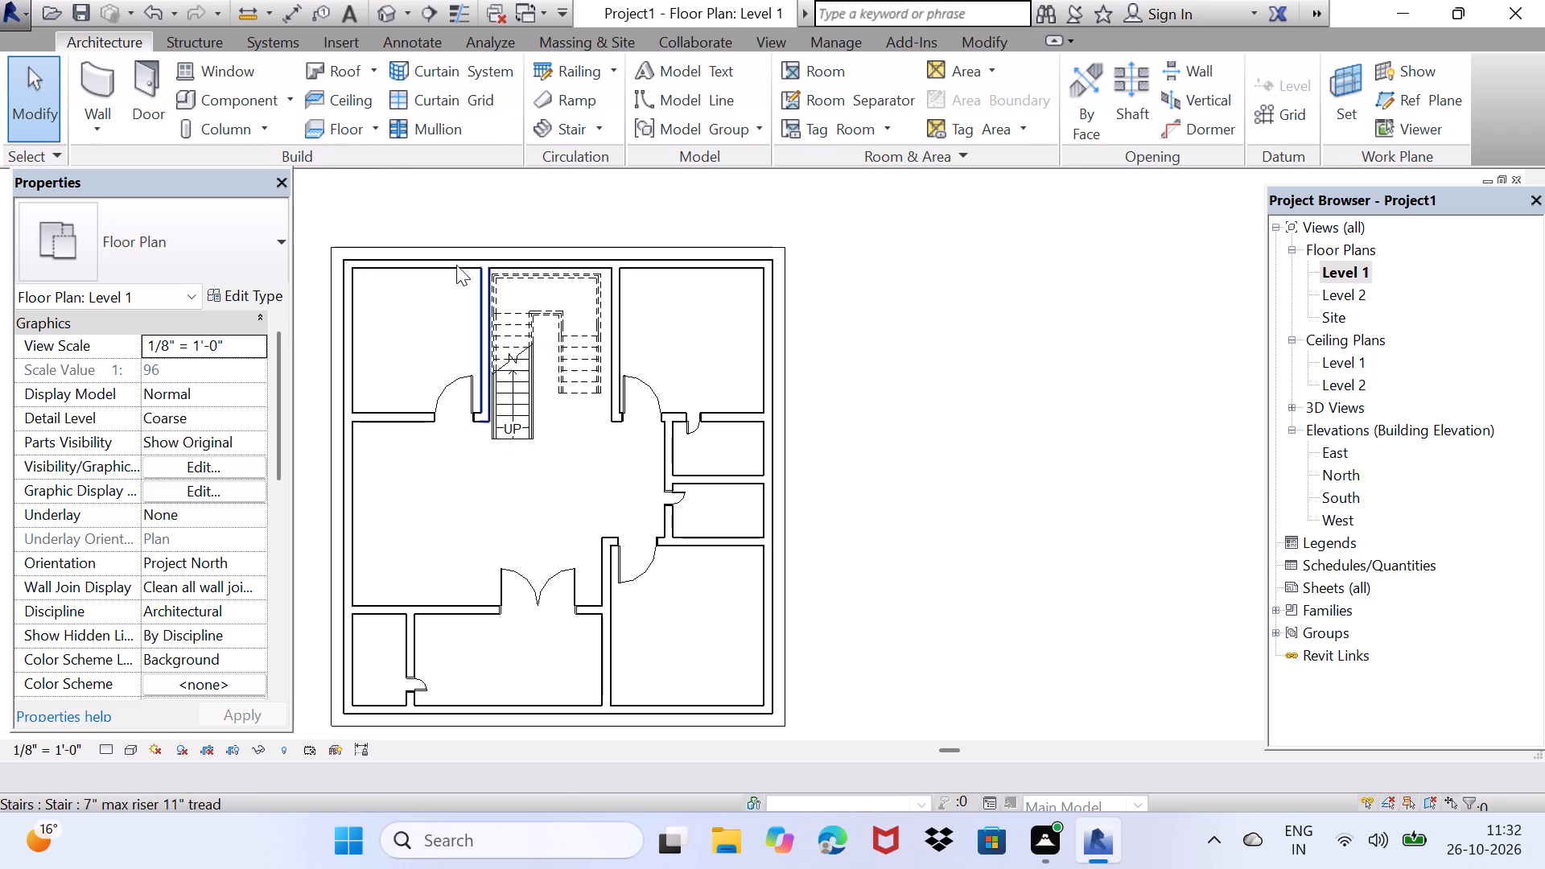
click(256, 70)
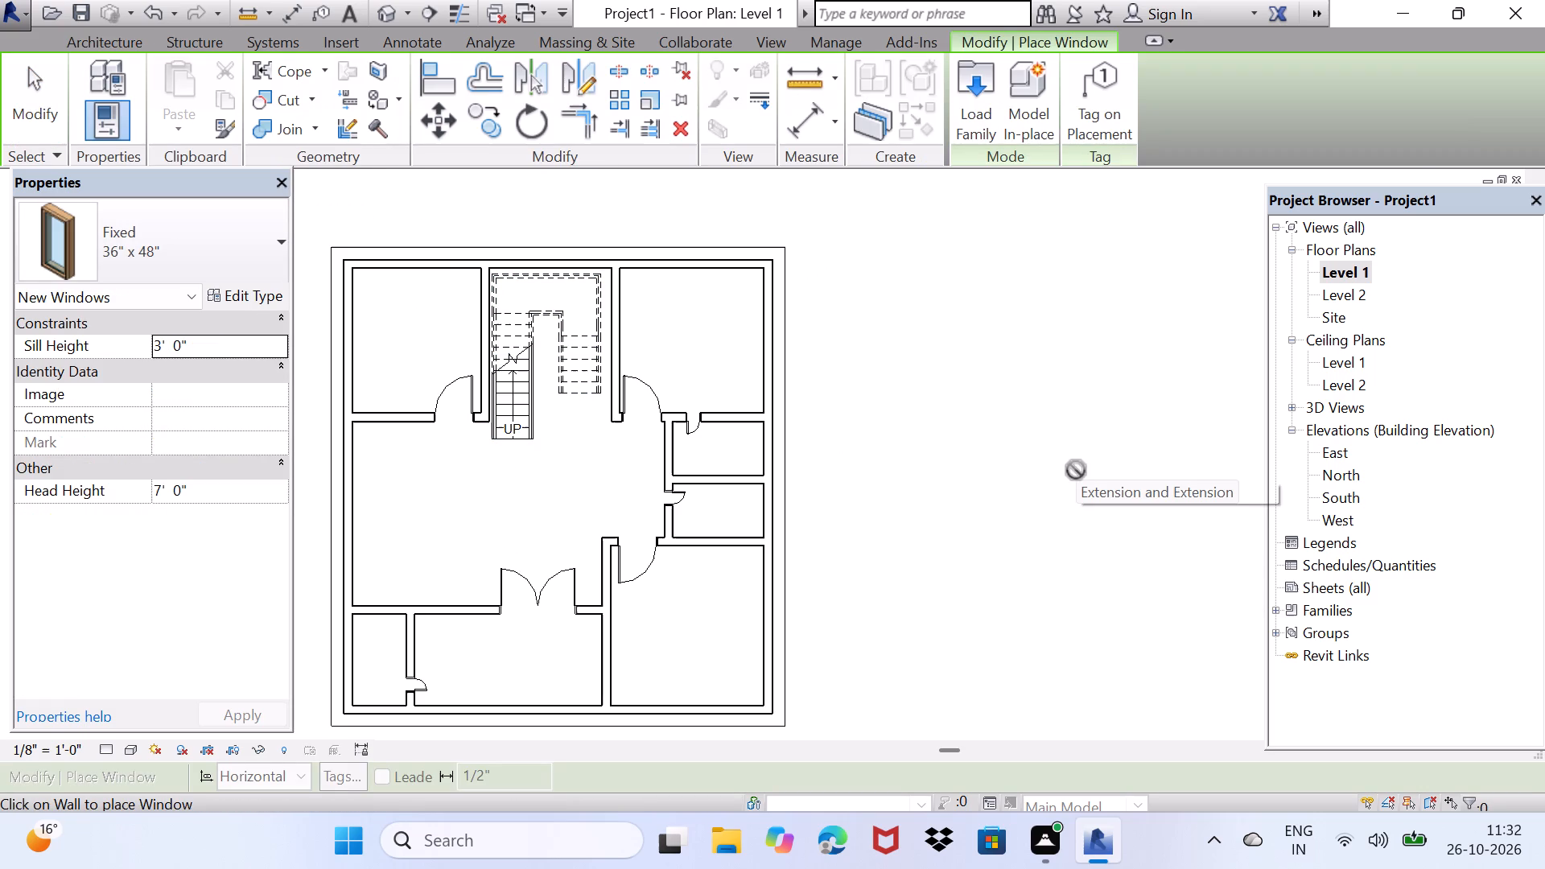
scroll(1076, 470, up, 1)
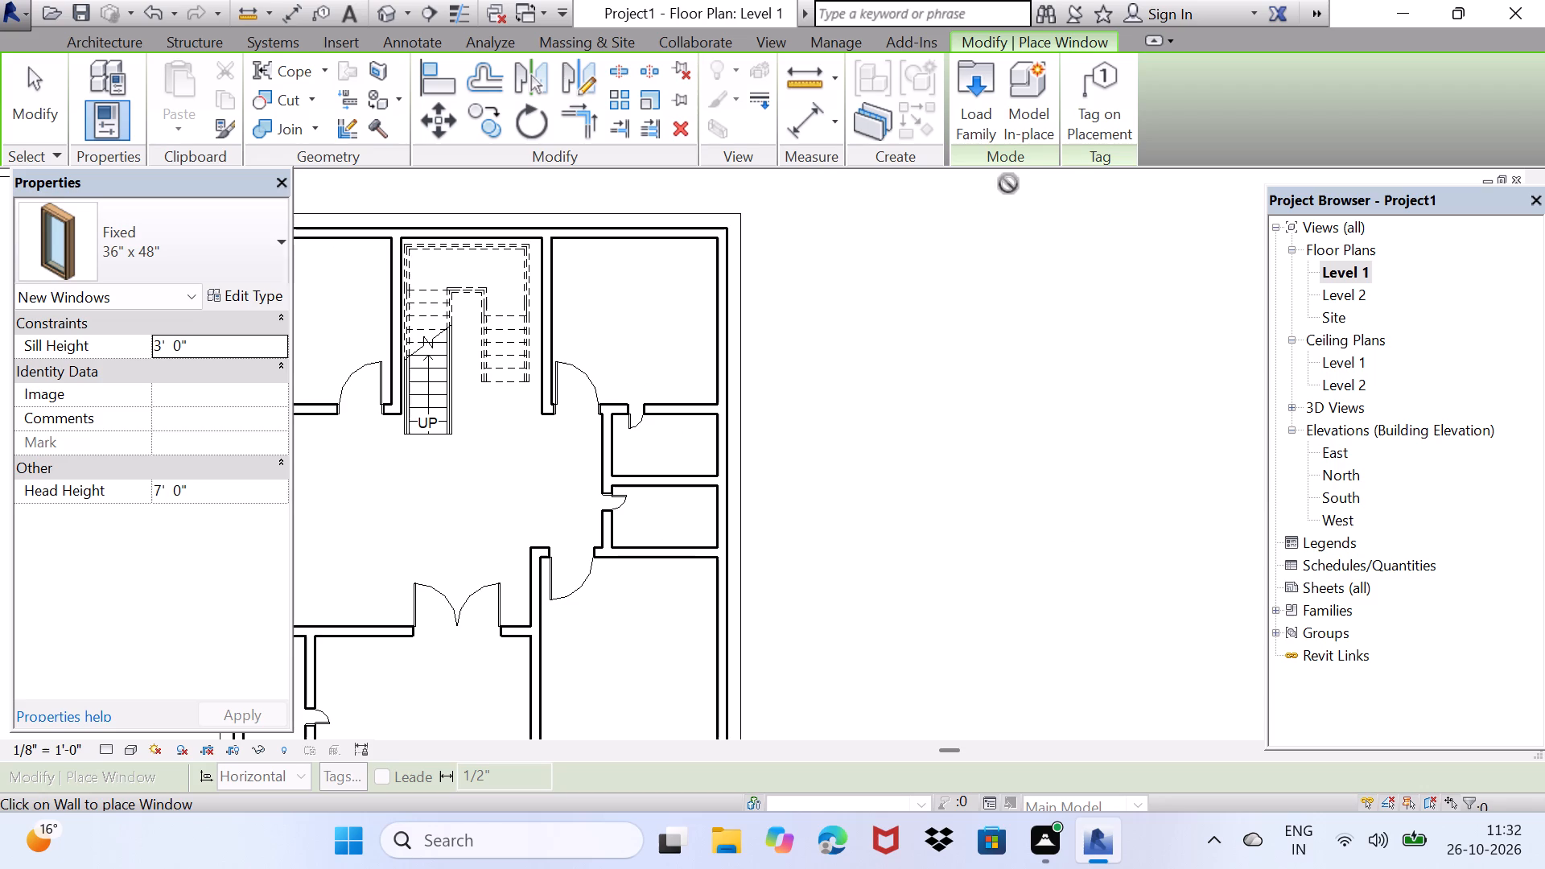
double_click(960, 75)
scroll(661, 316, down, 7)
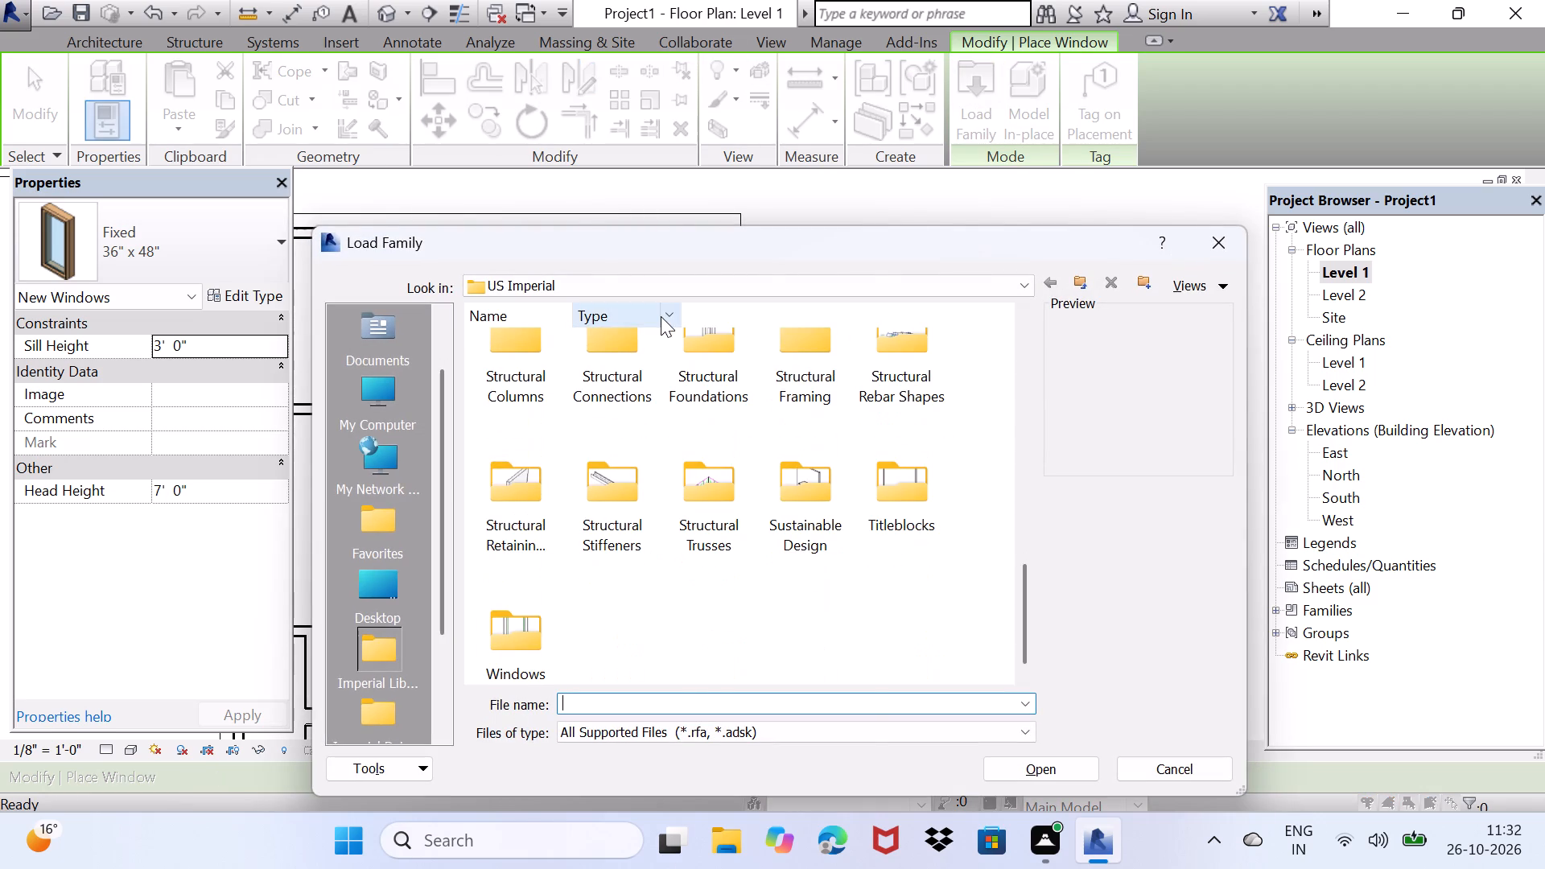
scroll(661, 316, down, 1)
double_click(502, 657)
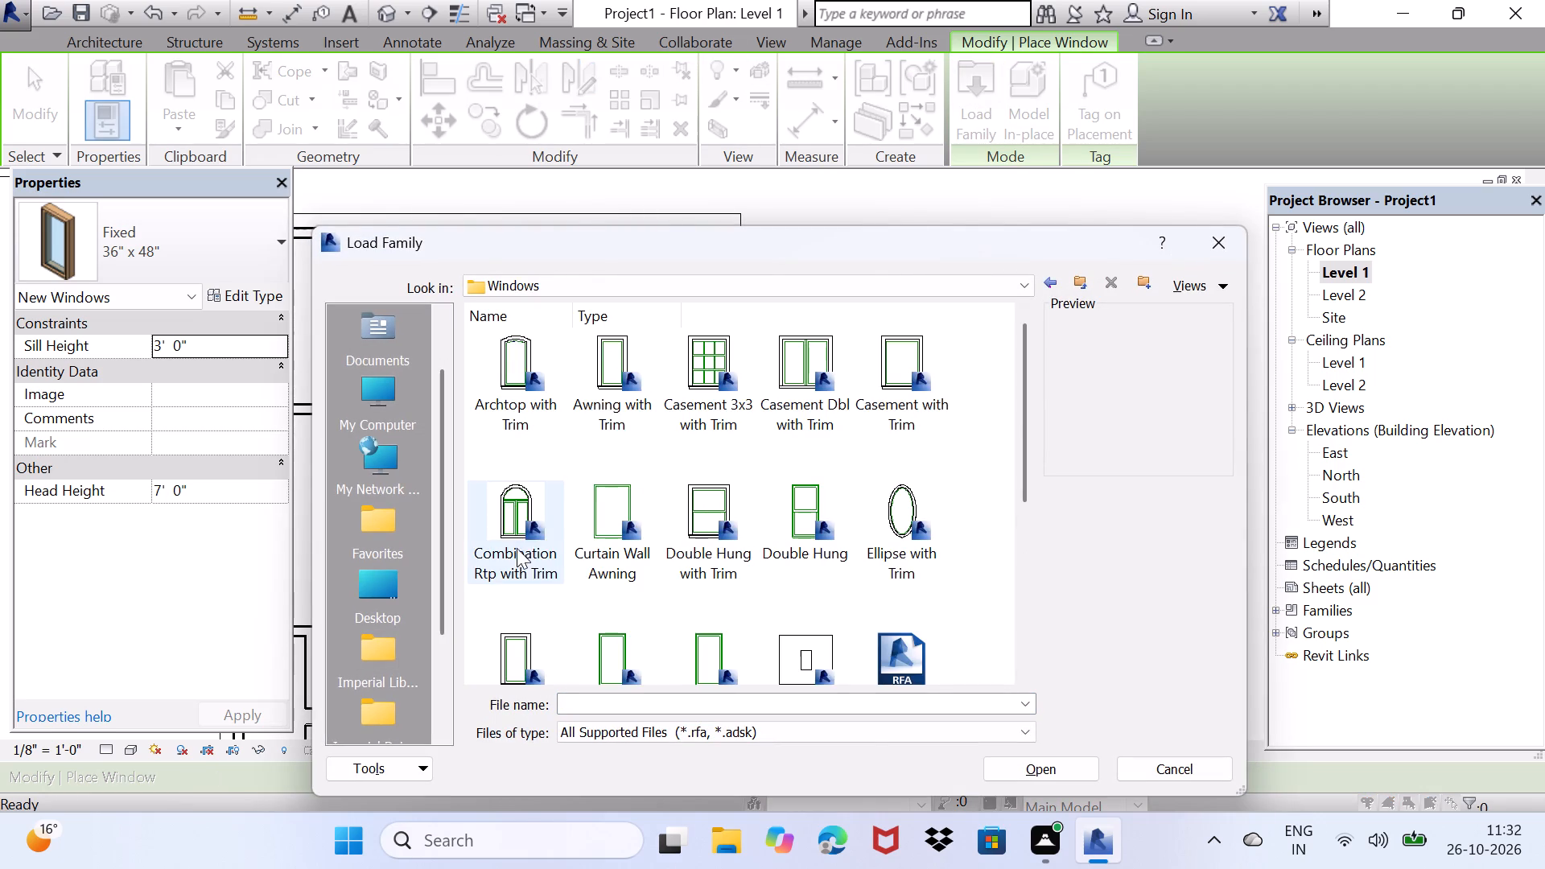
scroll(535, 515, down, 1)
scroll(535, 515, up, 1)
scroll(535, 515, down, 1)
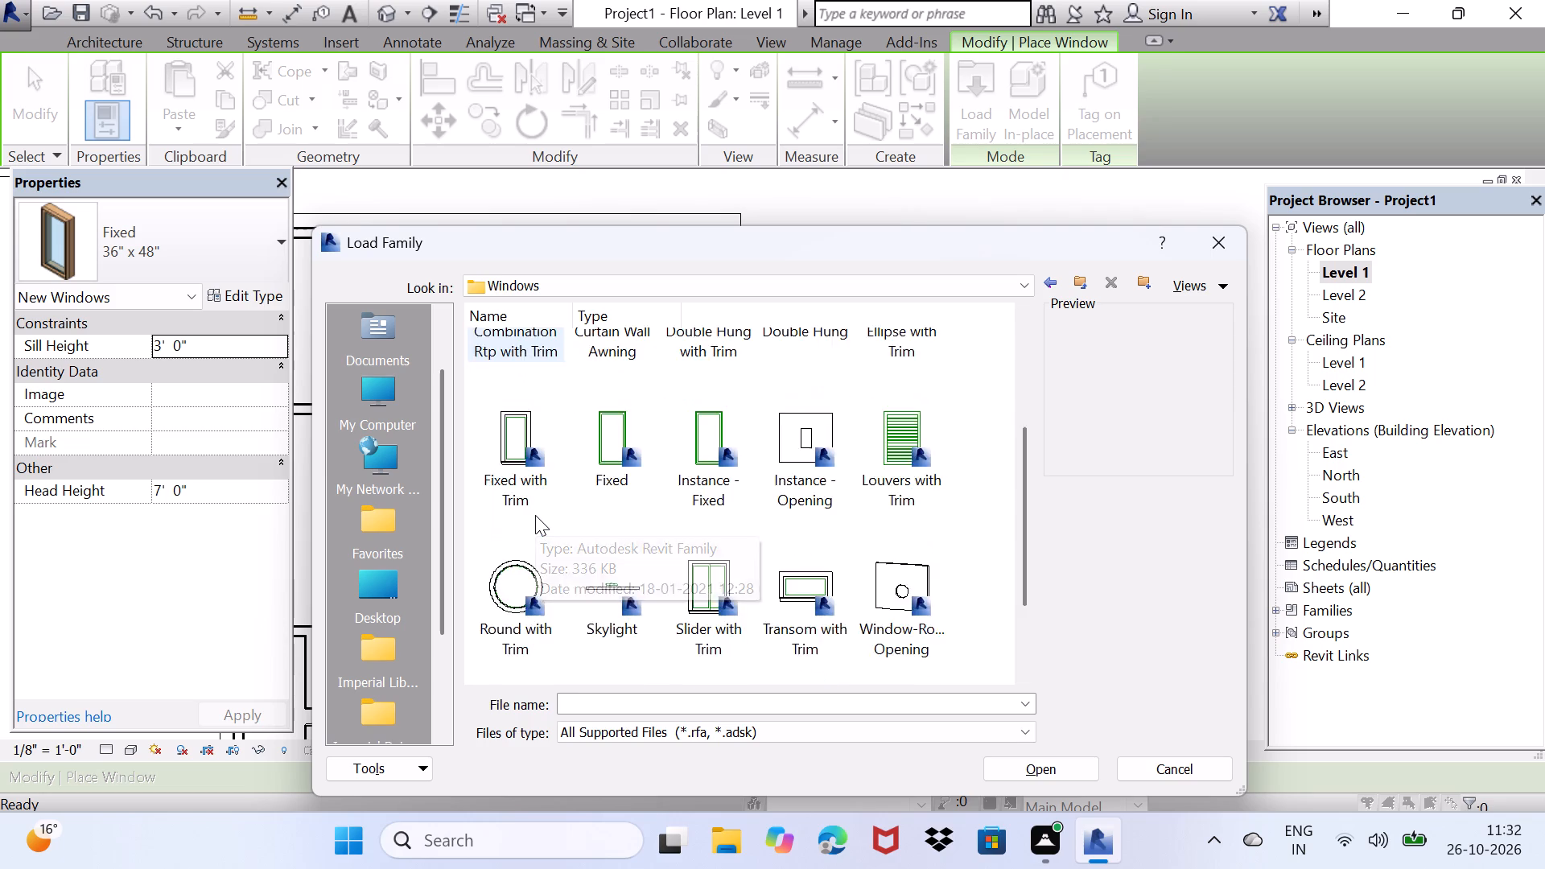
scroll(535, 515, down, 1)
scroll(549, 491, up, 1)
scroll(549, 491, down, 1)
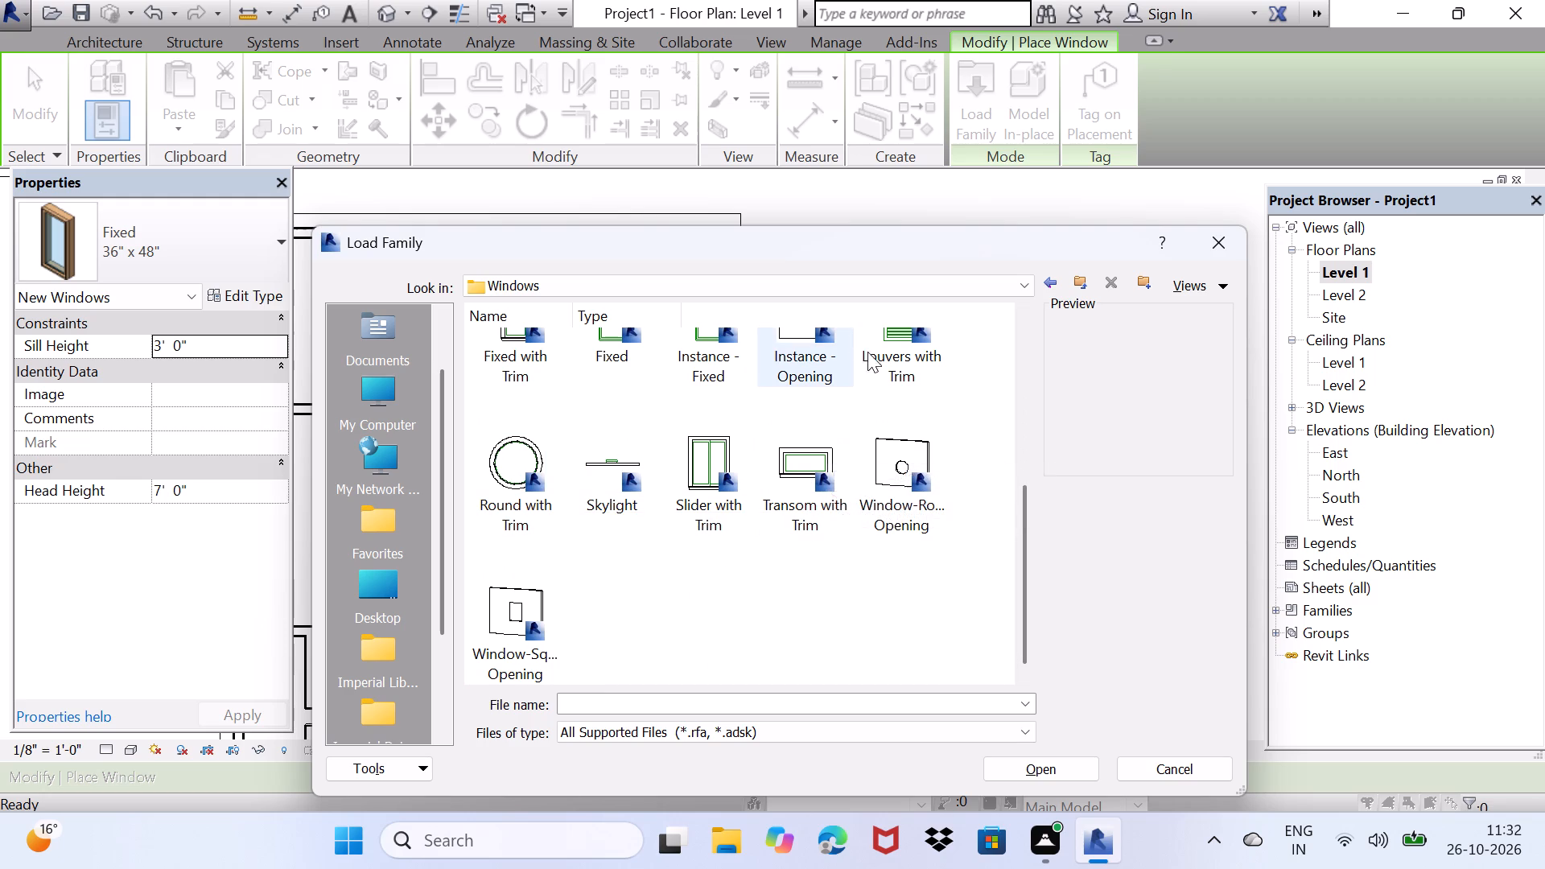
click(905, 351)
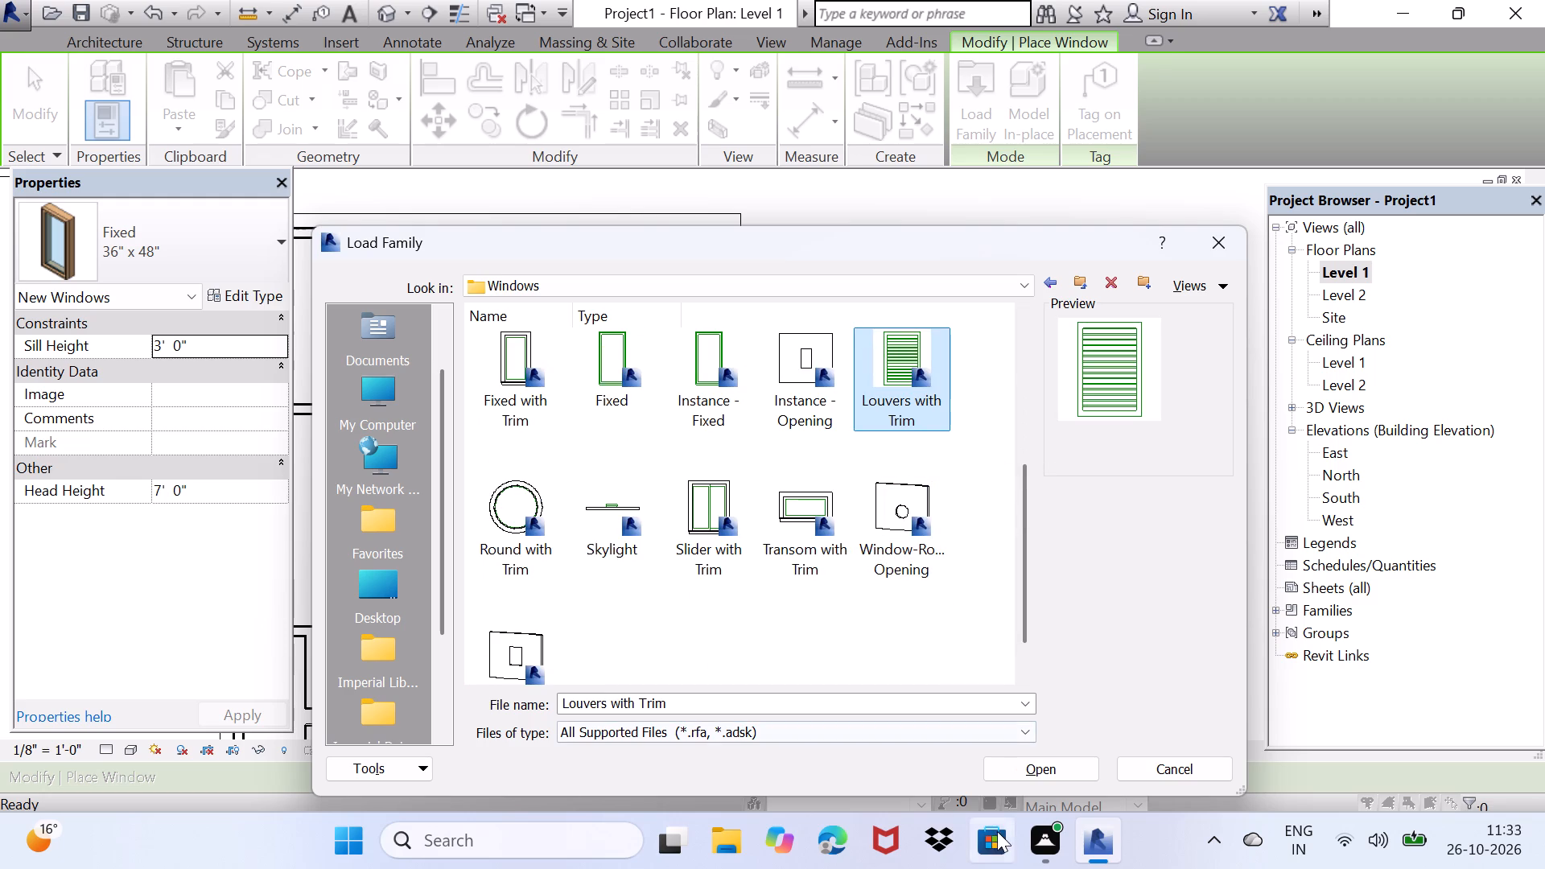
click(1035, 784)
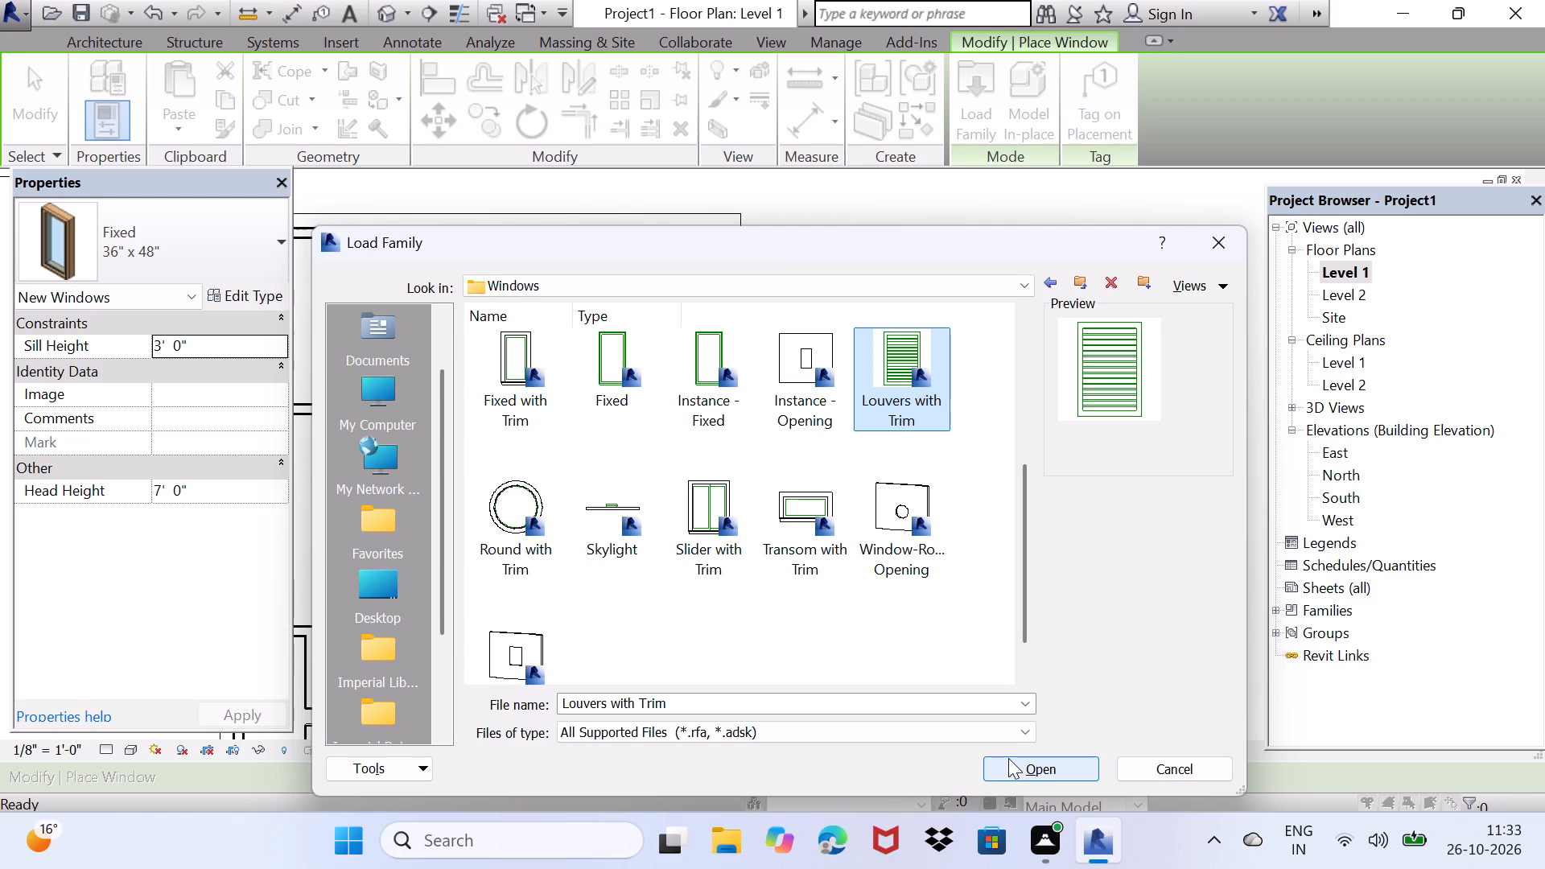
click(1009, 758)
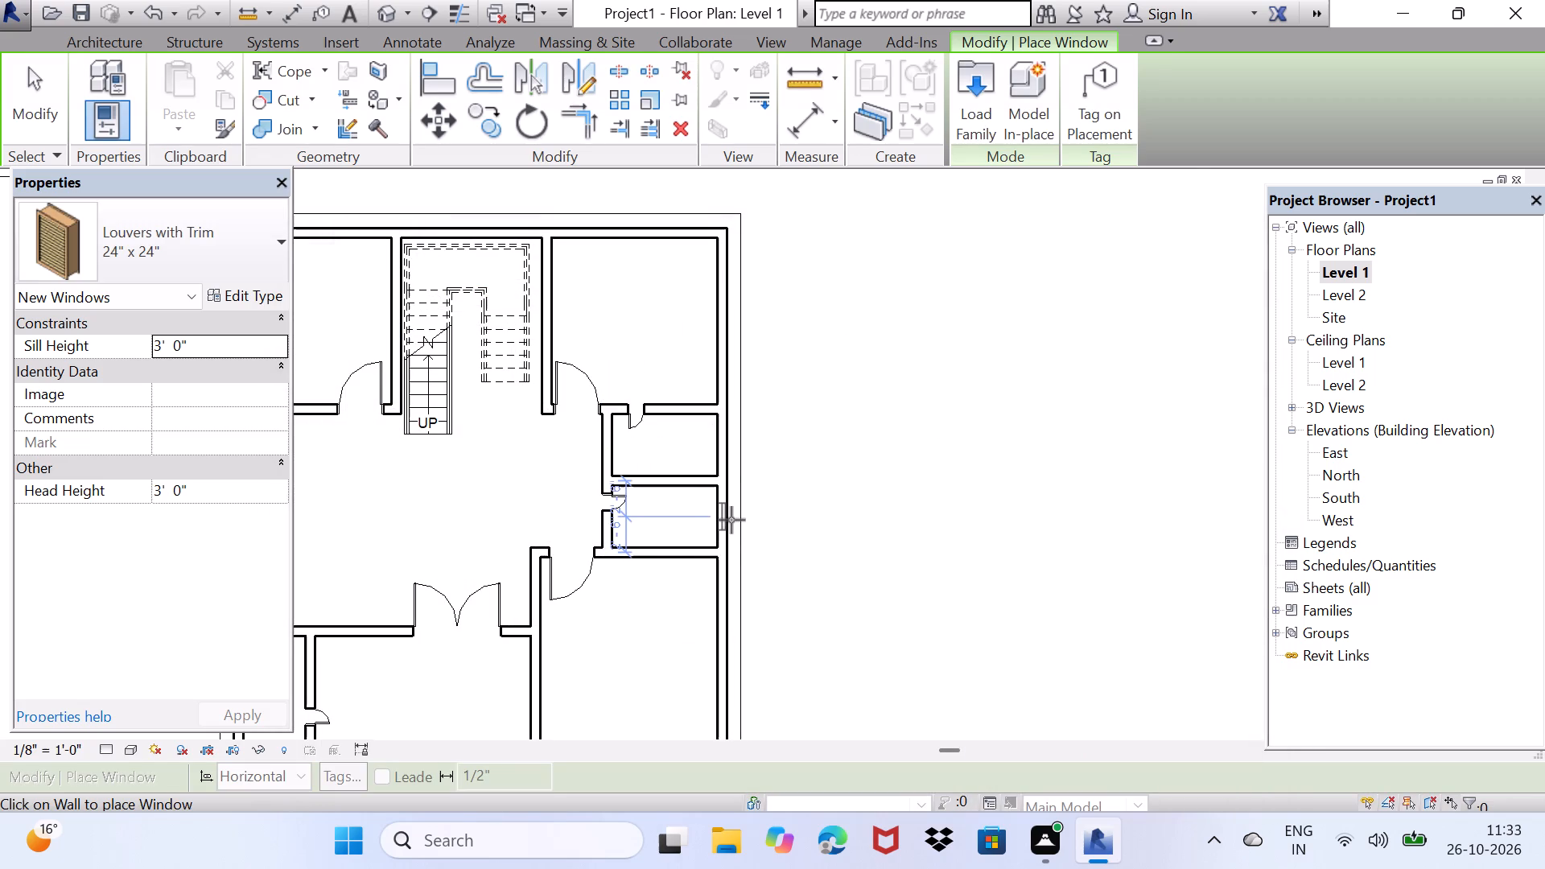
Place 24" x 24" Louvers with Trim windows centred in the two small east rooms' exterior walls and the small southwest room's south wall.
click(731, 520)
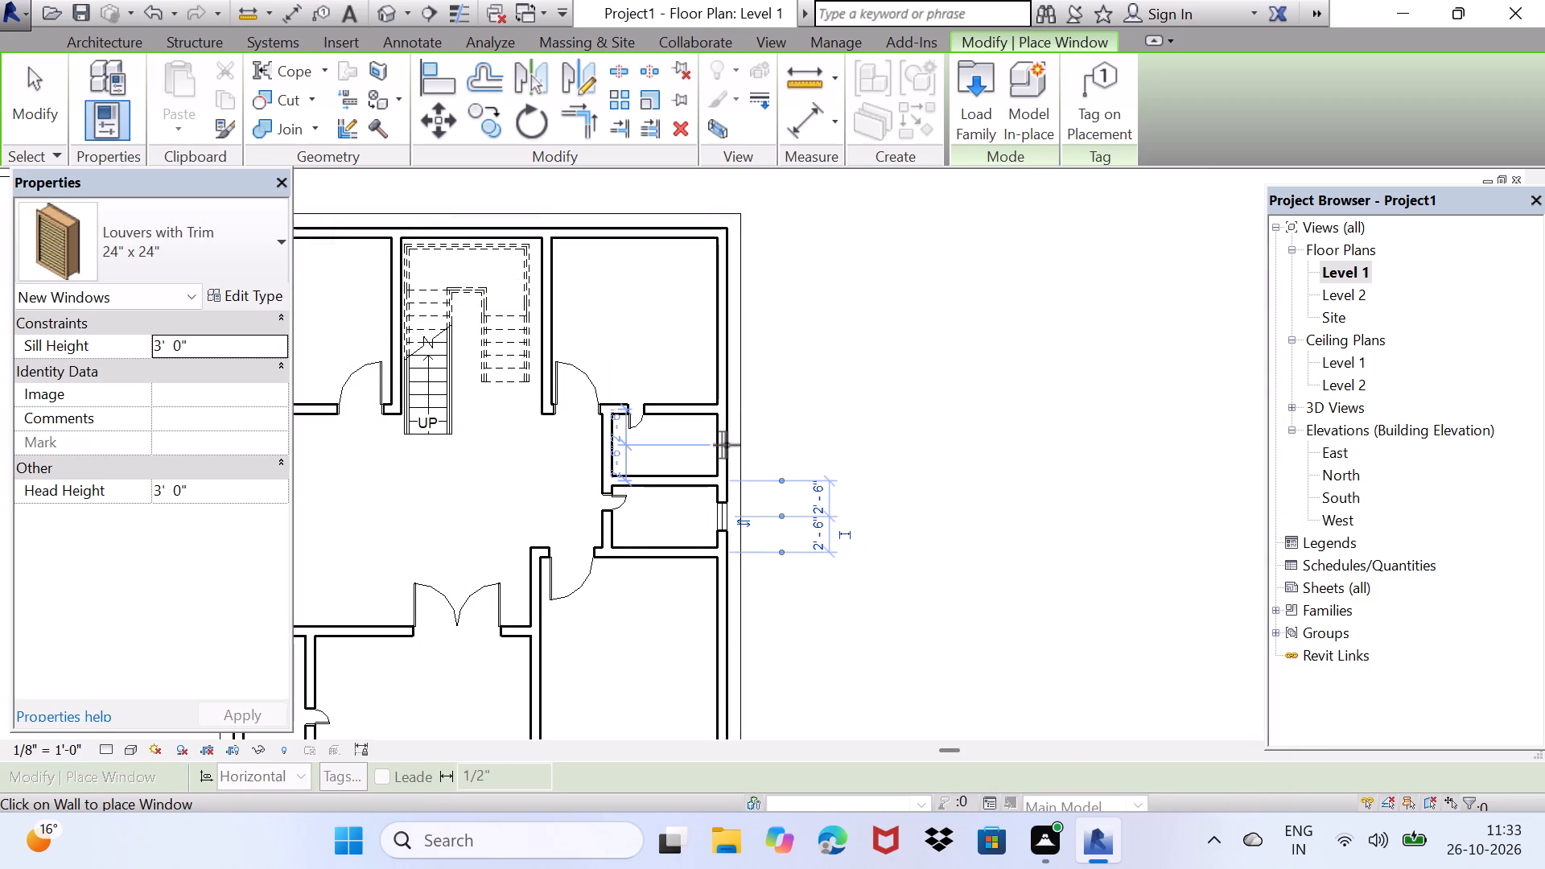
click(727, 445)
scroll(646, 495, down, 3)
middle_drag(641, 505, 850, 362)
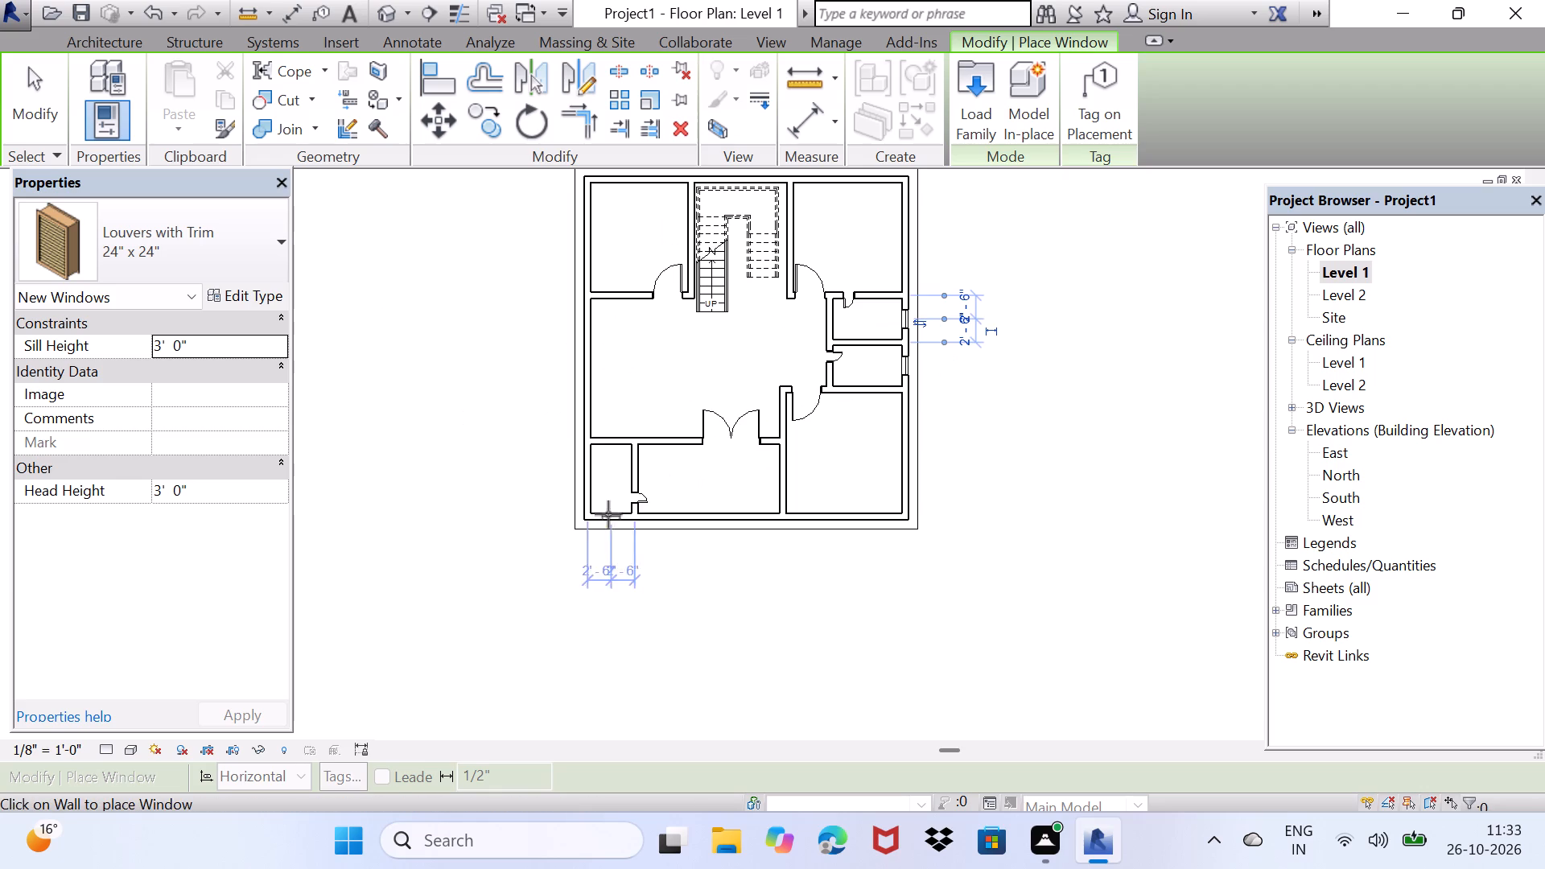
scroll(612, 544, up, 3)
click(607, 512)
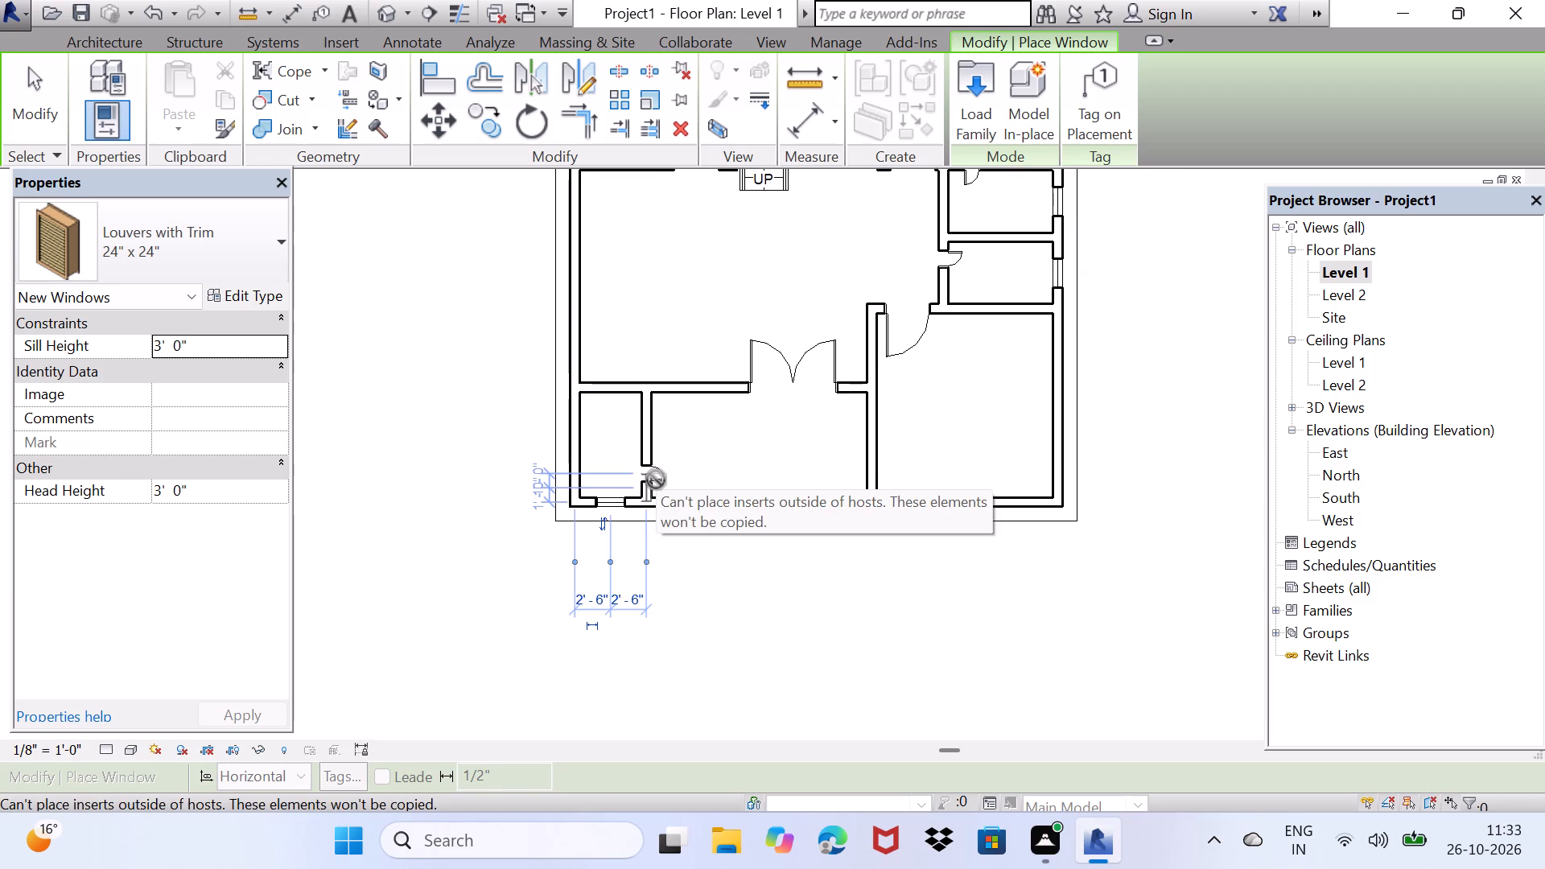
key(Escape)
key(Escape)
key(Escape)
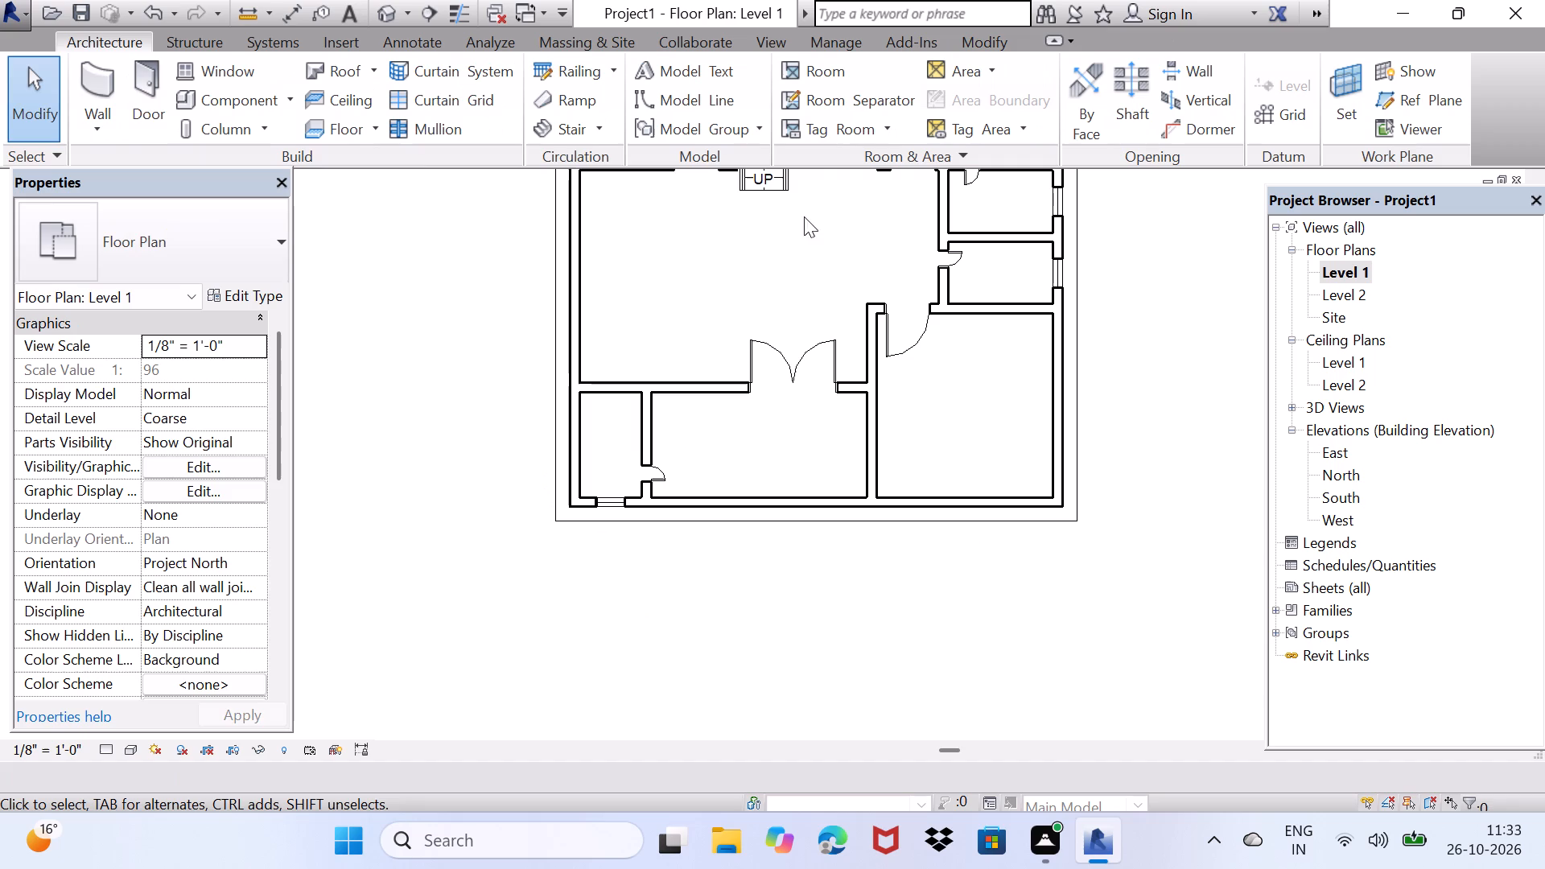
Start placing a window and load the Skylight family from the US Imperial library's Windows folder.
click(212, 69)
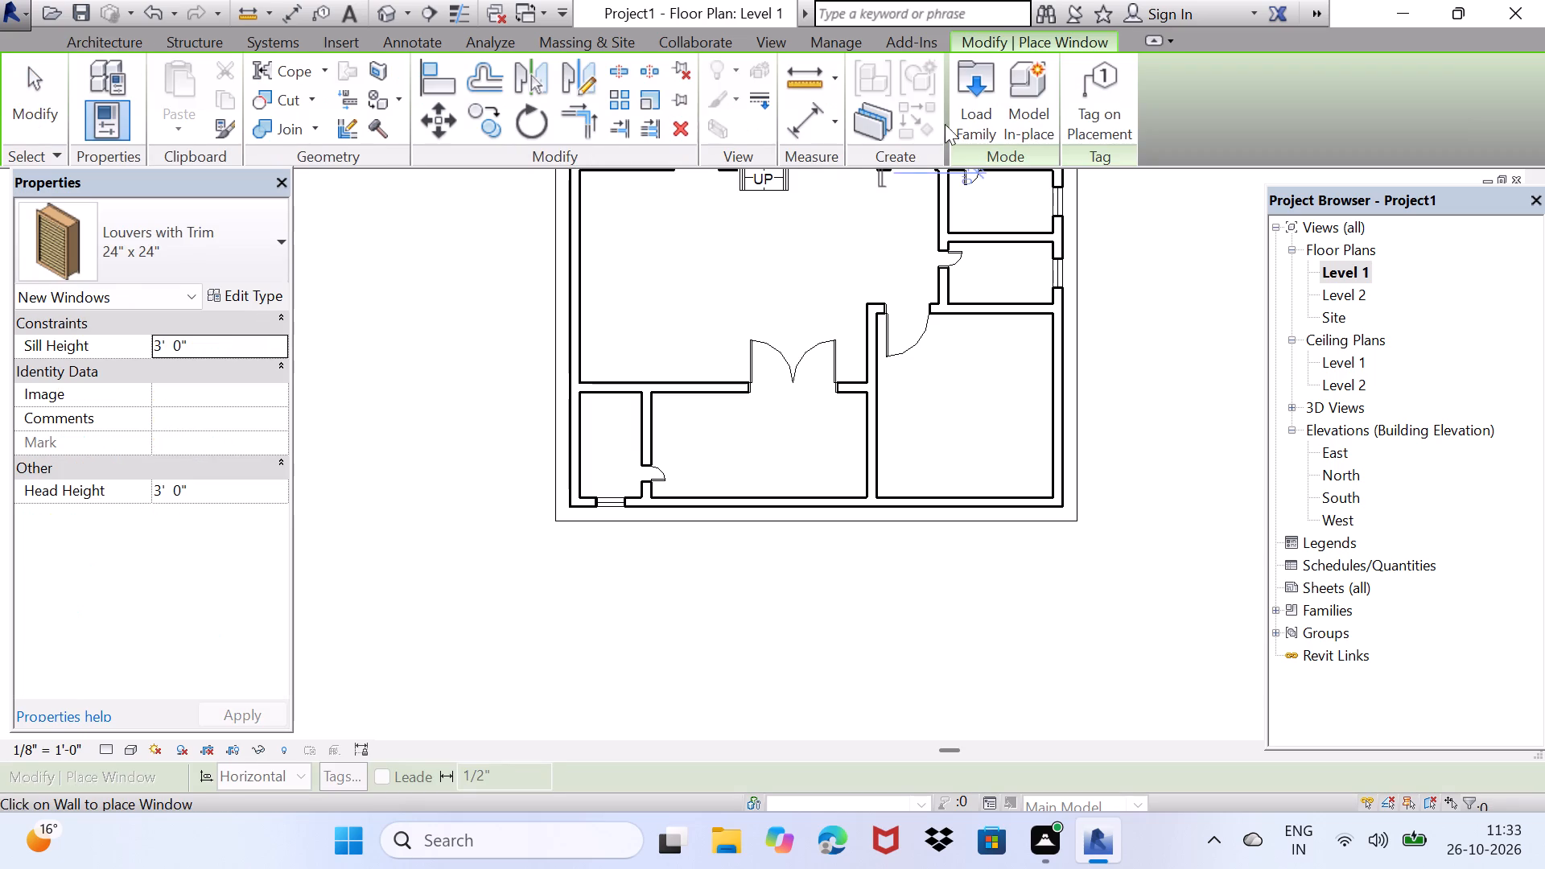
double_click(970, 108)
scroll(906, 457, down, 6)
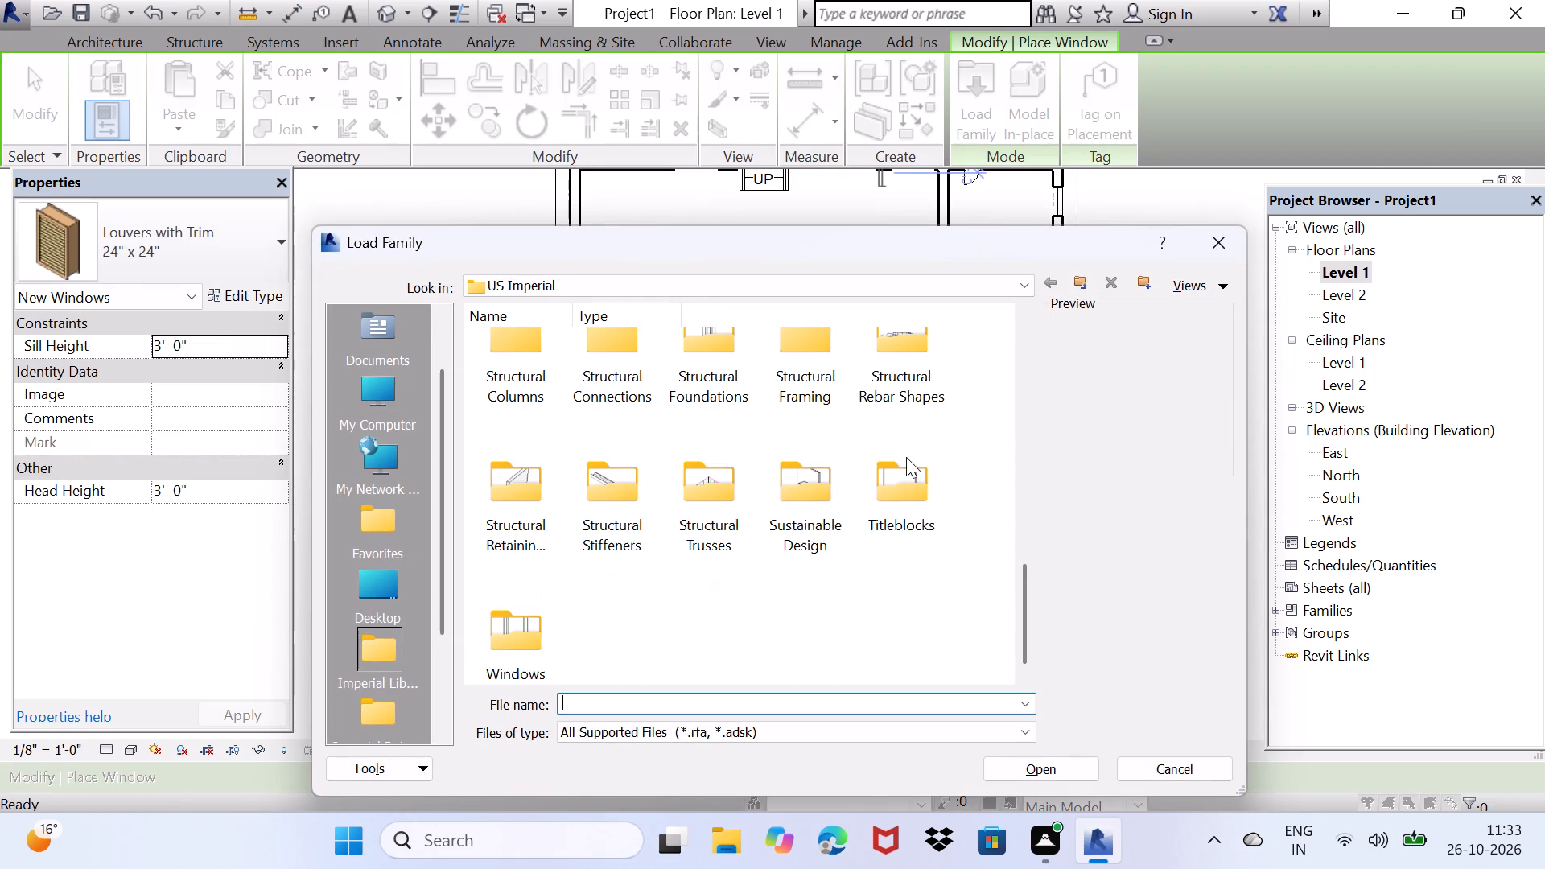
scroll(906, 457, down, 1)
double_click(517, 636)
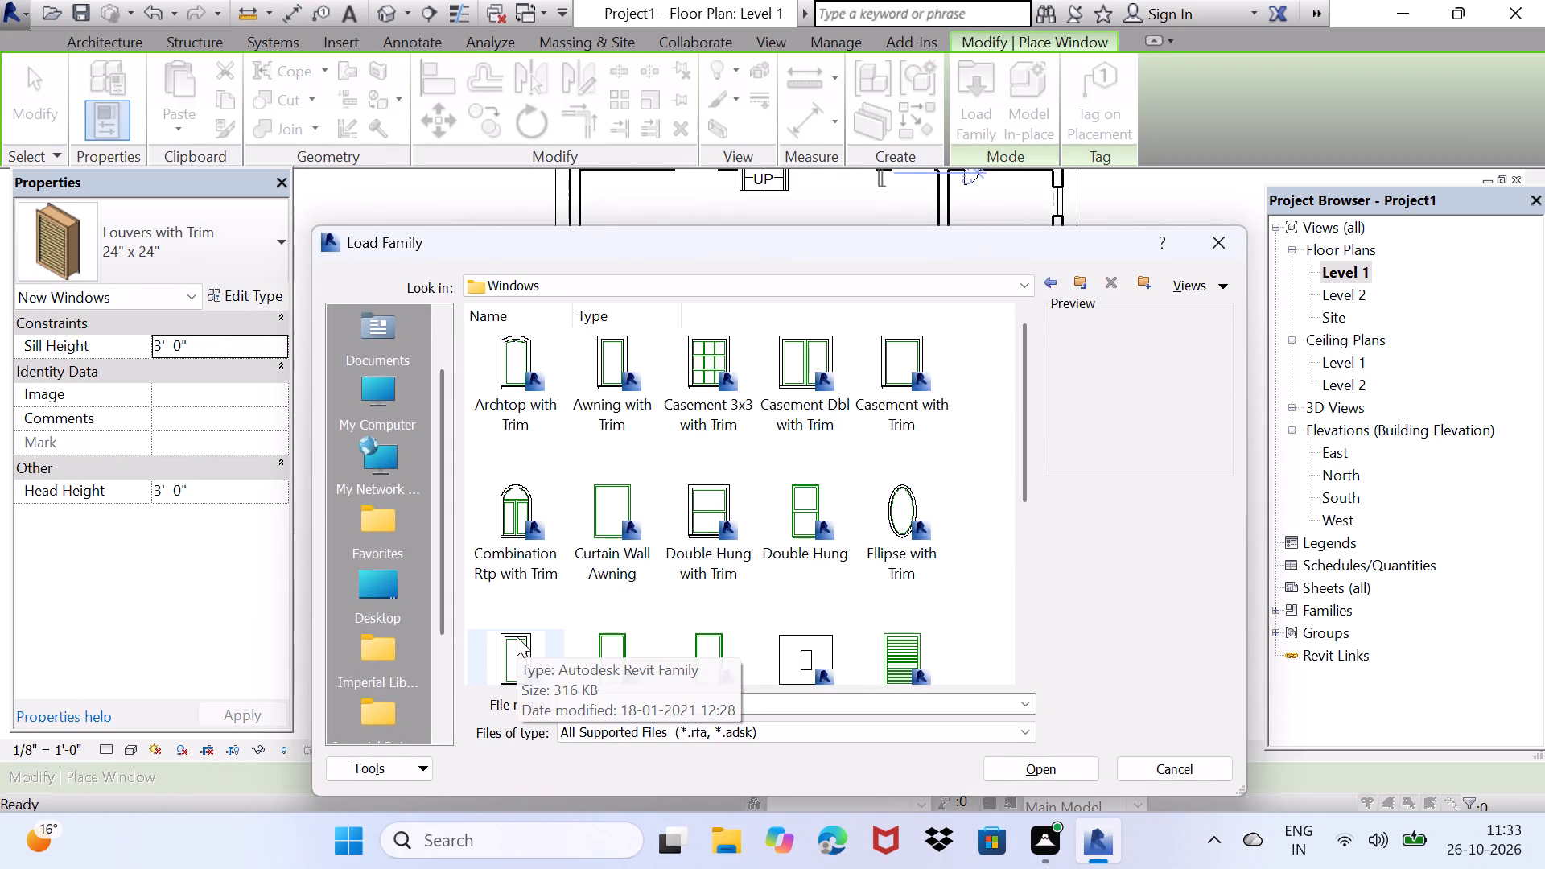
scroll(637, 564, down, 1)
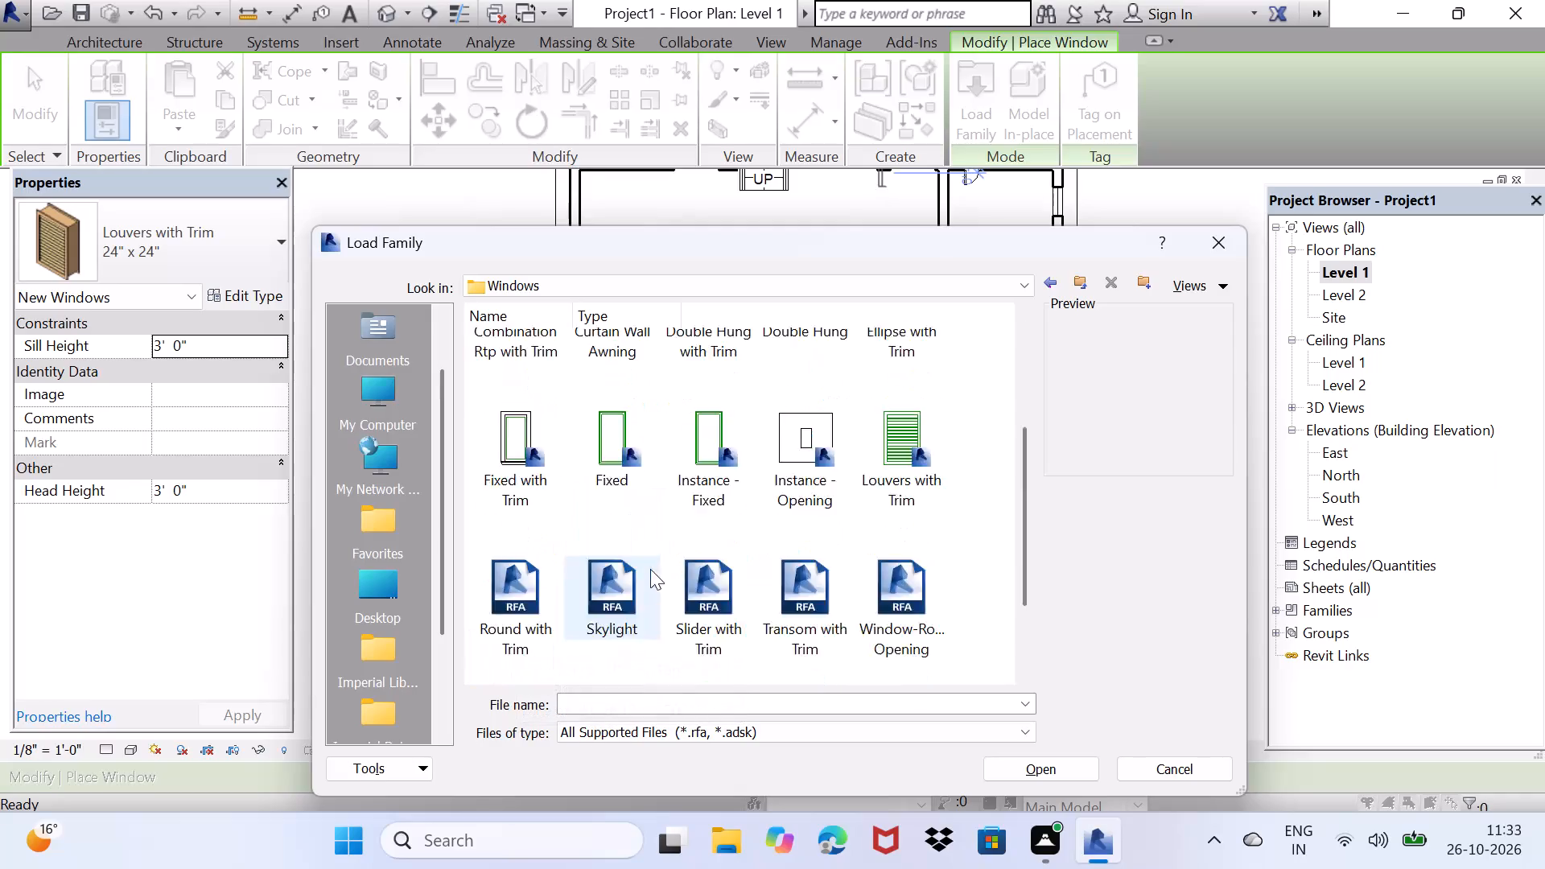
scroll(650, 569, down, 1)
scroll(654, 570, up, 1)
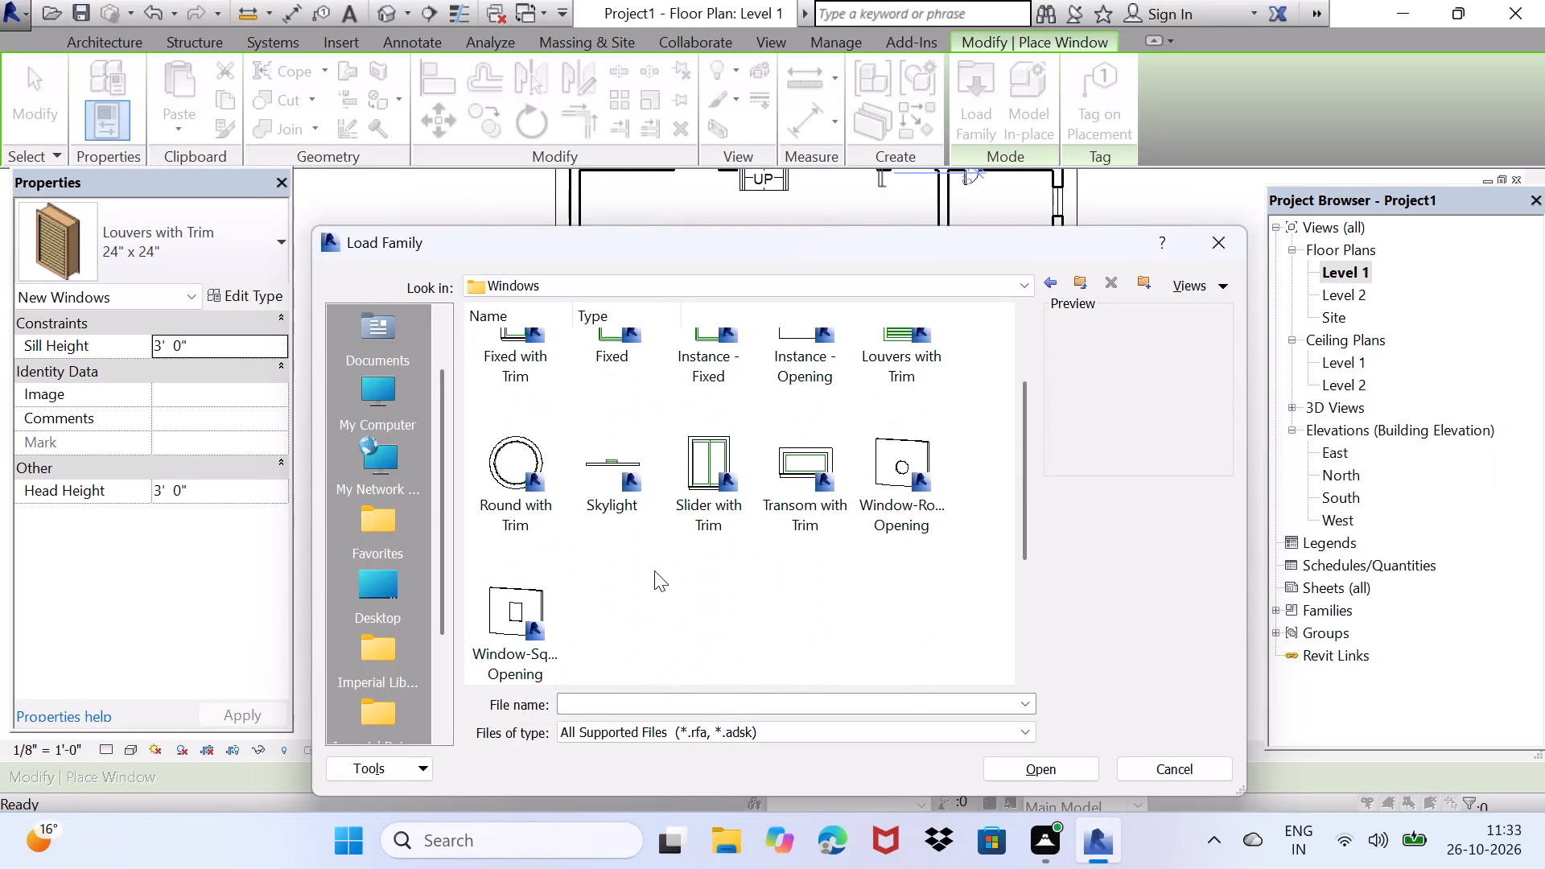
scroll(654, 570, up, 1)
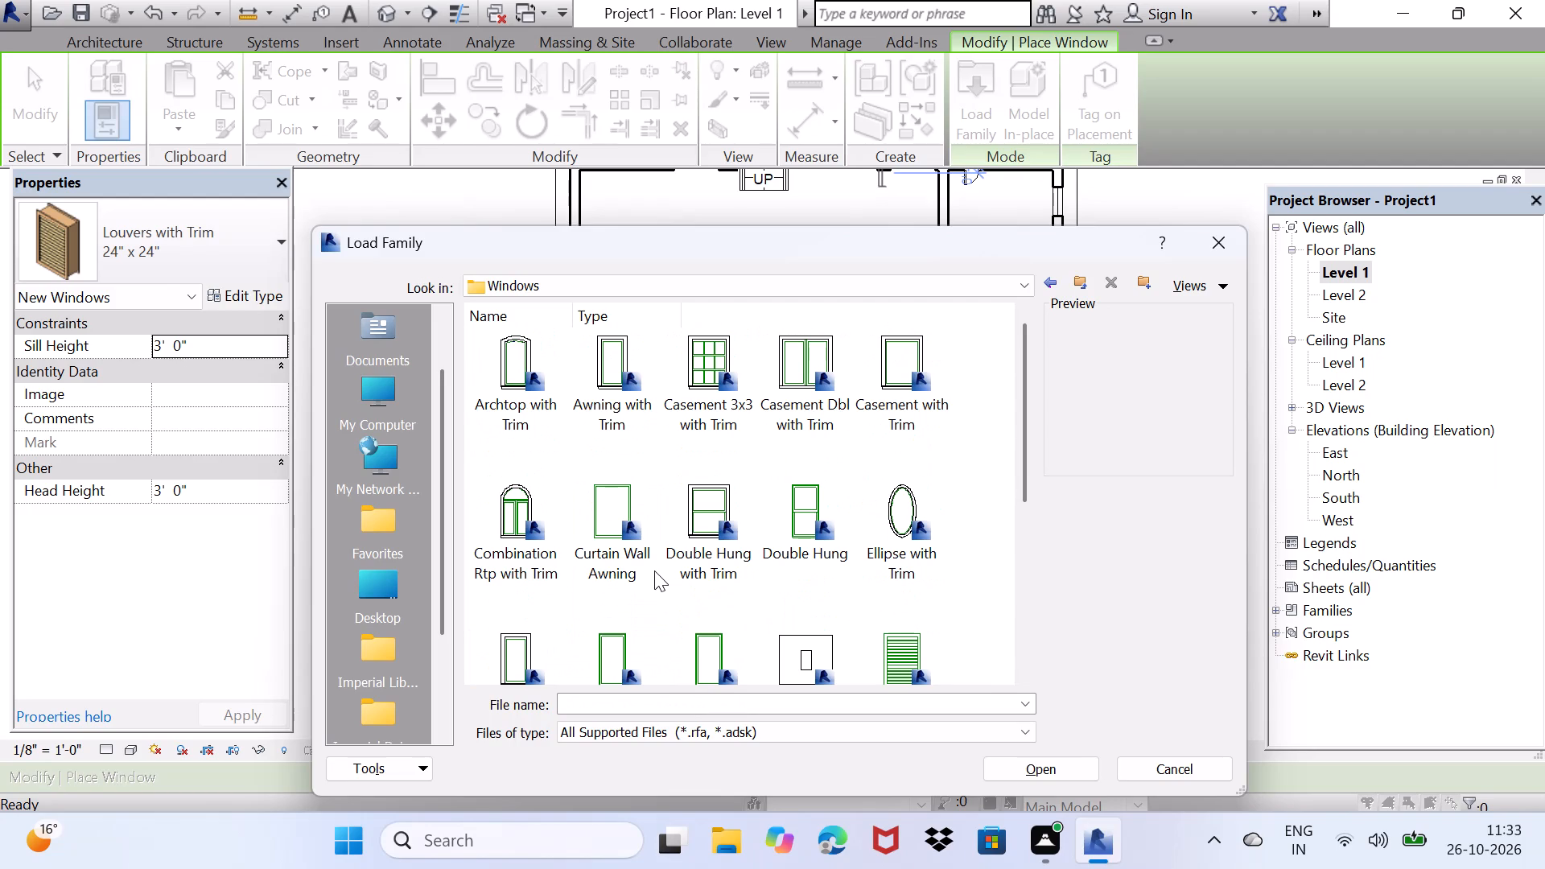
scroll(679, 542, down, 1)
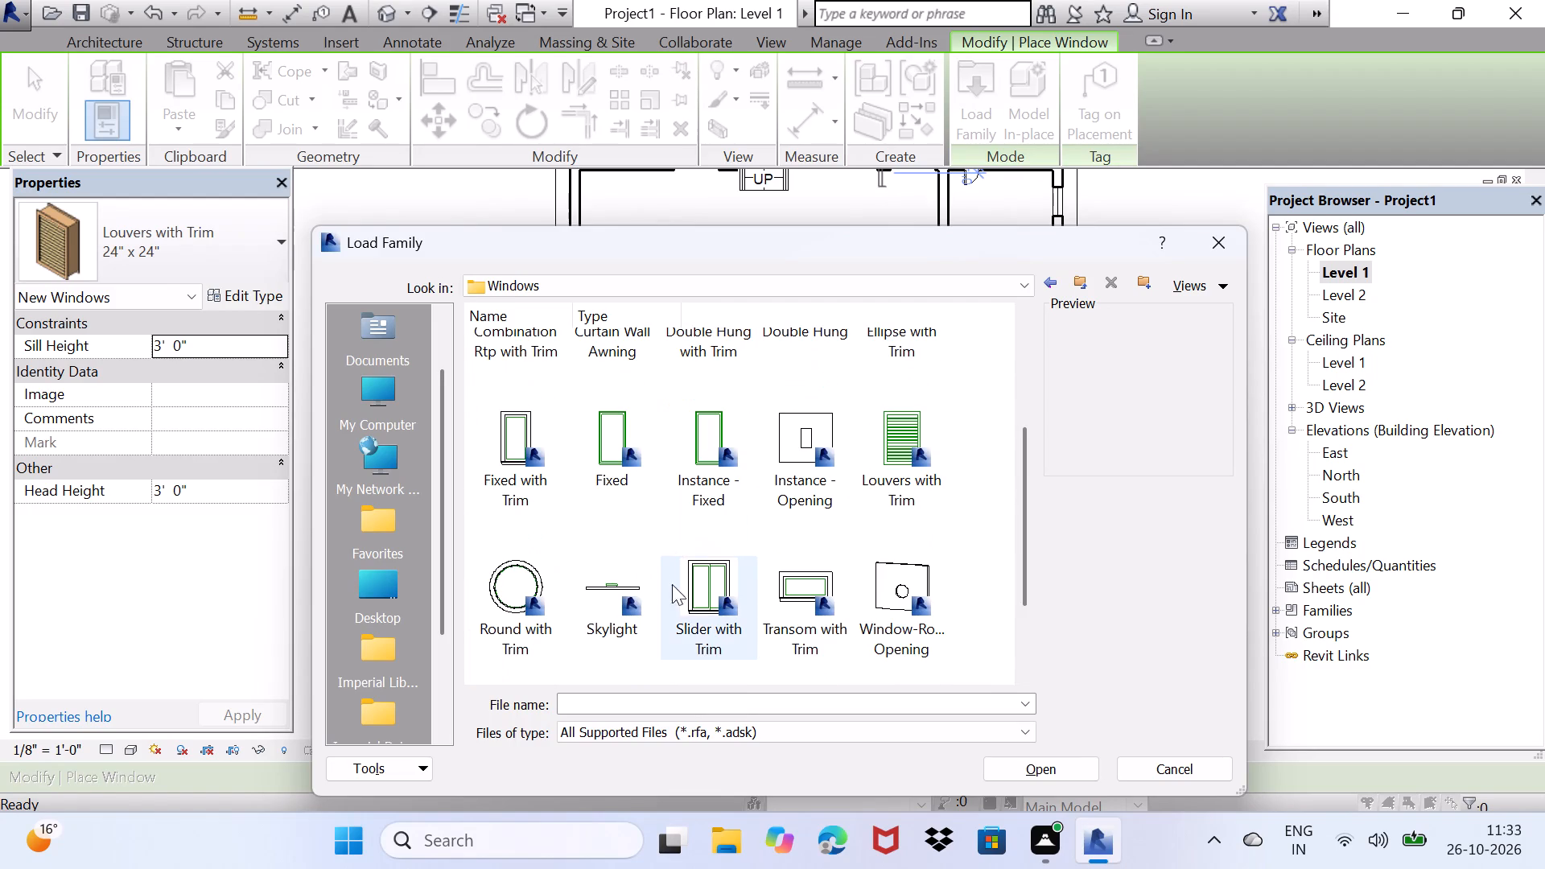
click(678, 603)
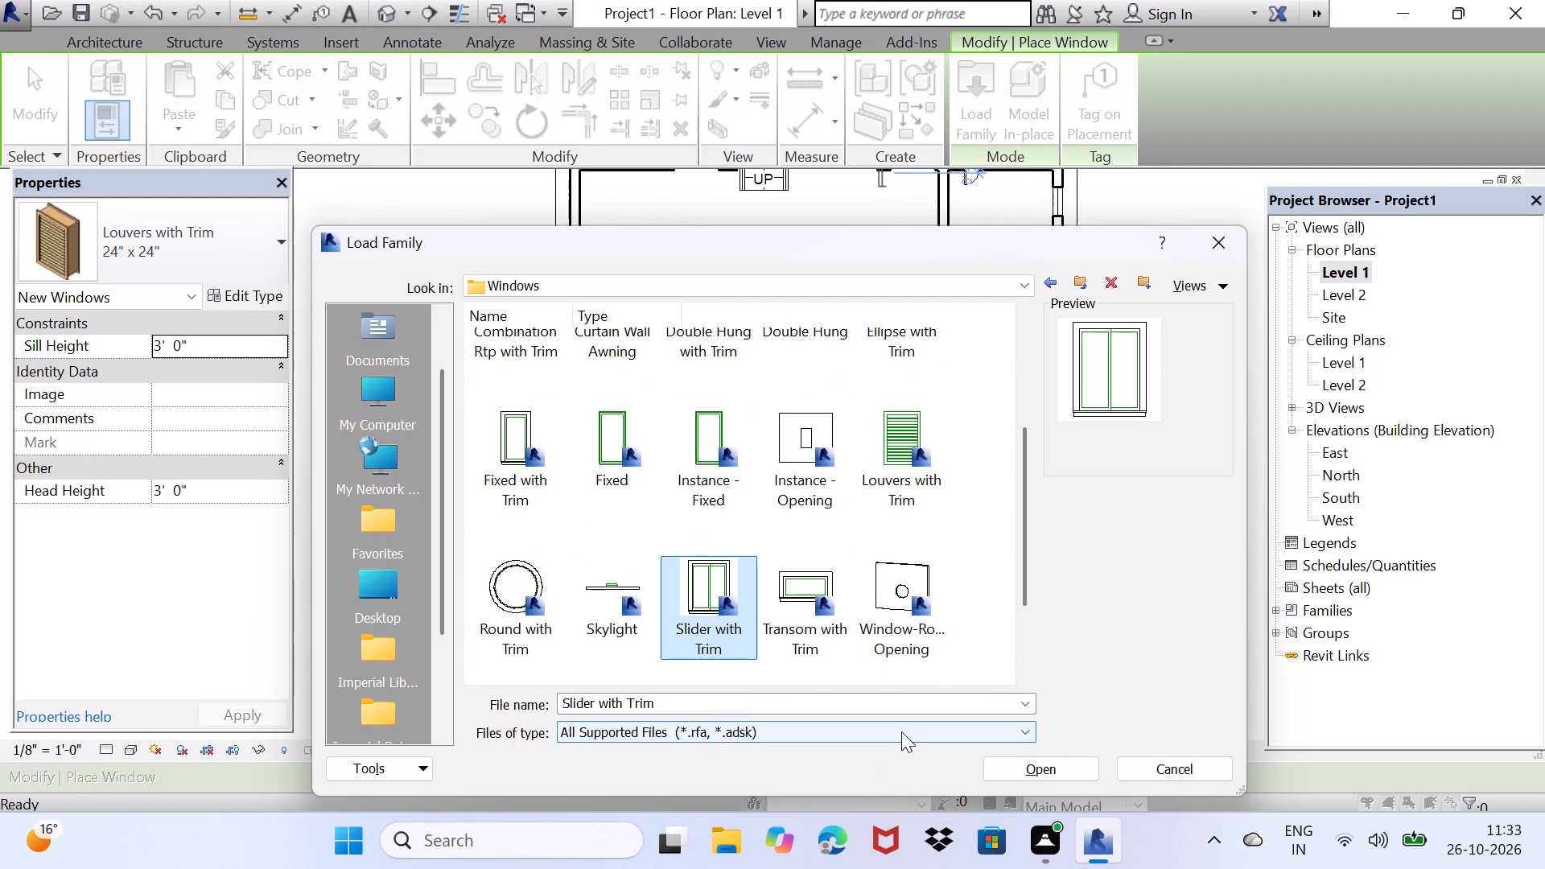
click(622, 621)
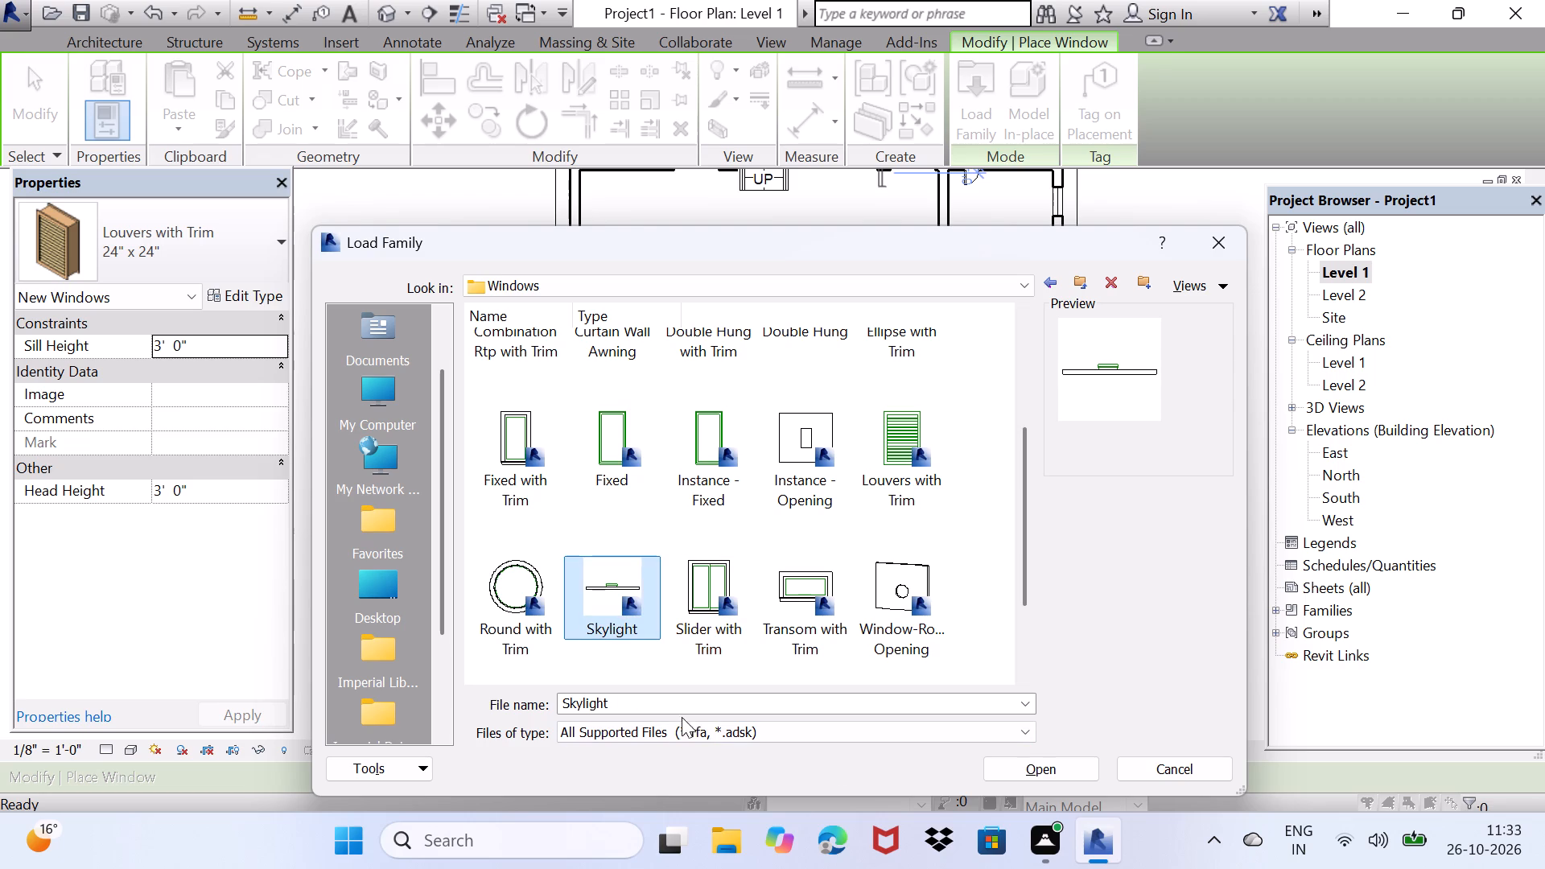
click(1031, 767)
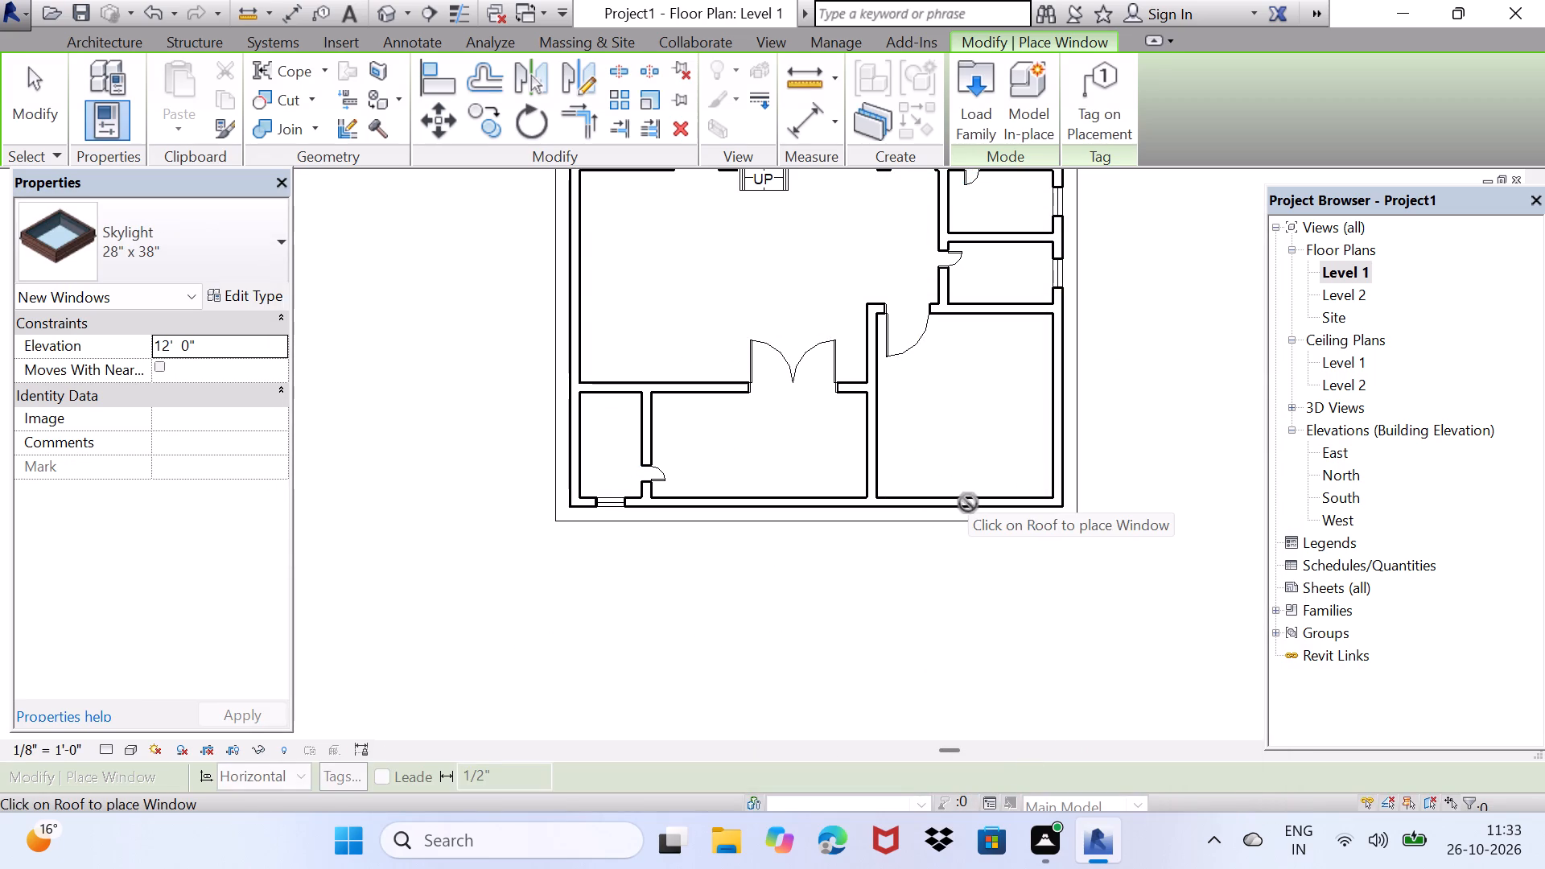
Load the Casement Dbl with Trim family from the US Imperial library's Windows folder for window placement.
scroll(968, 503, up, 3)
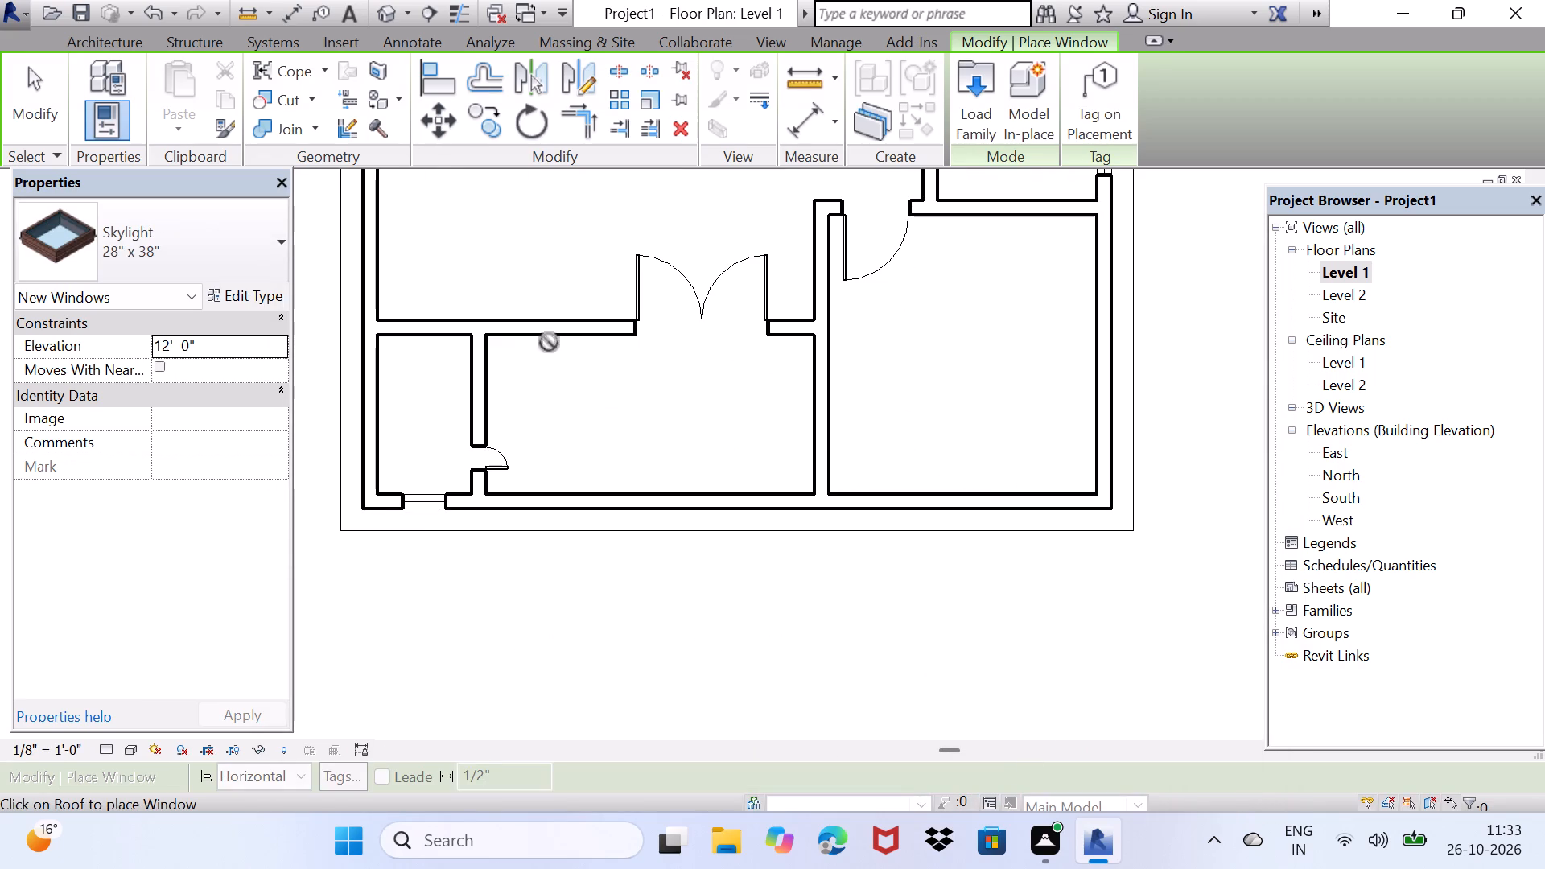
double_click(973, 97)
scroll(750, 405, down, 3)
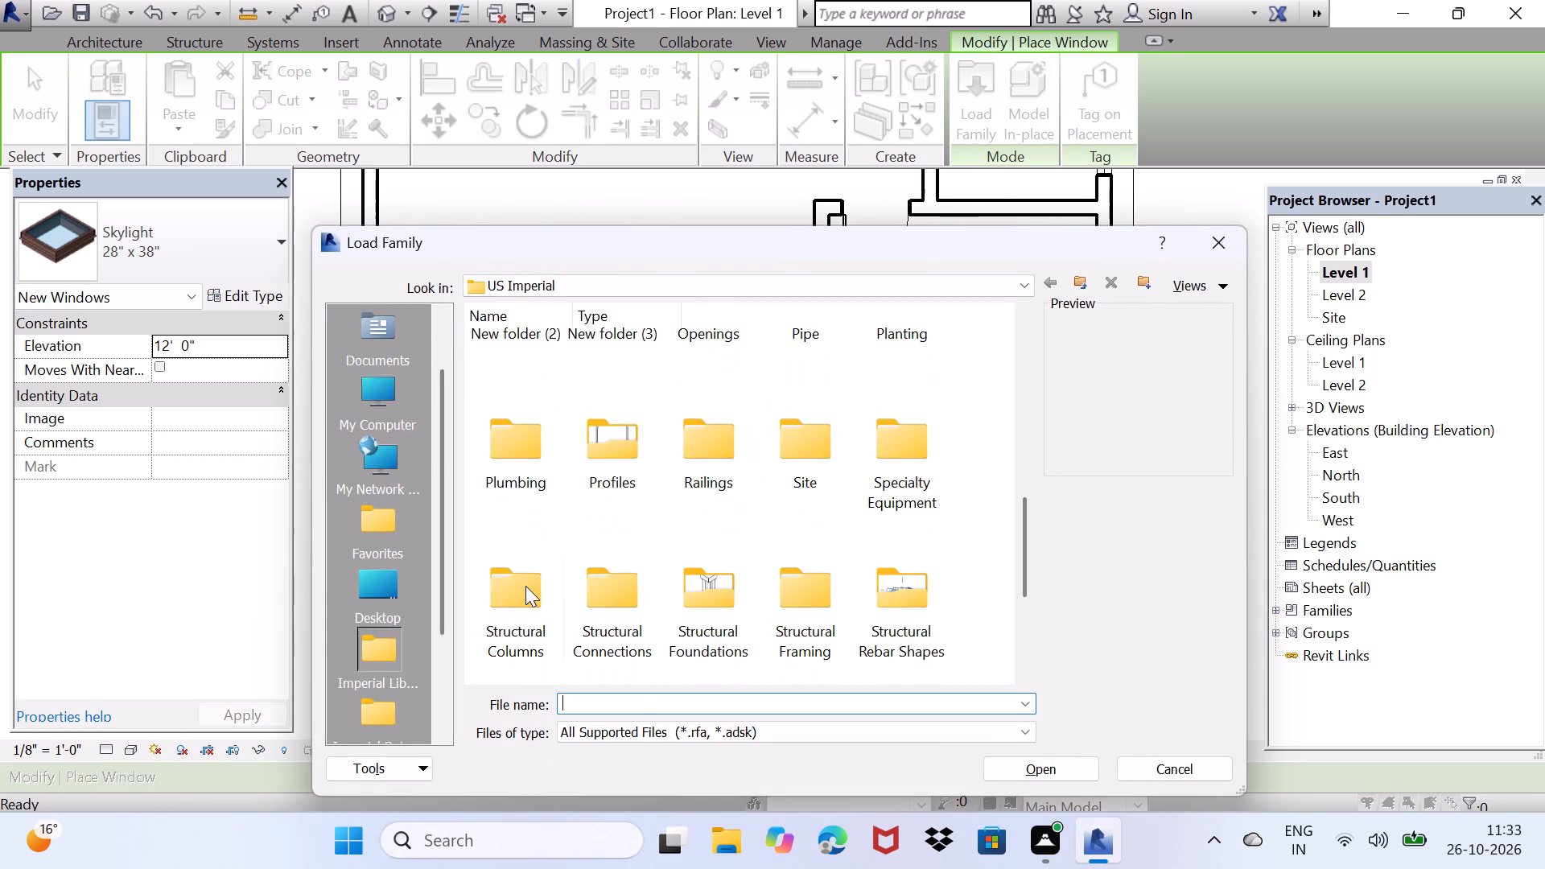
scroll(525, 586, down, 4)
double_click(520, 603)
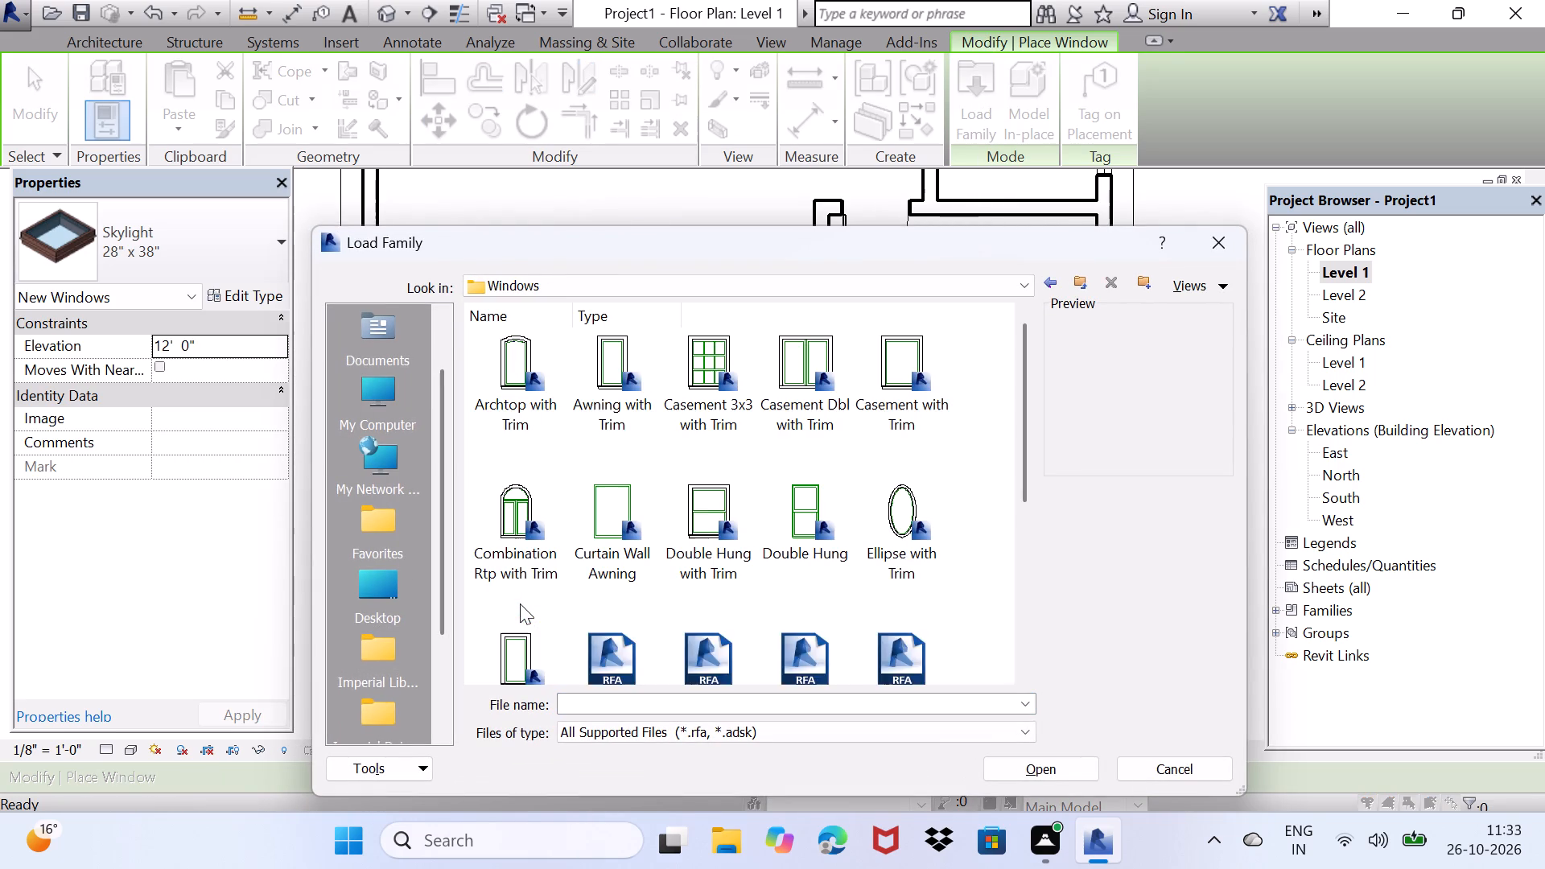
scroll(845, 496, down, 2)
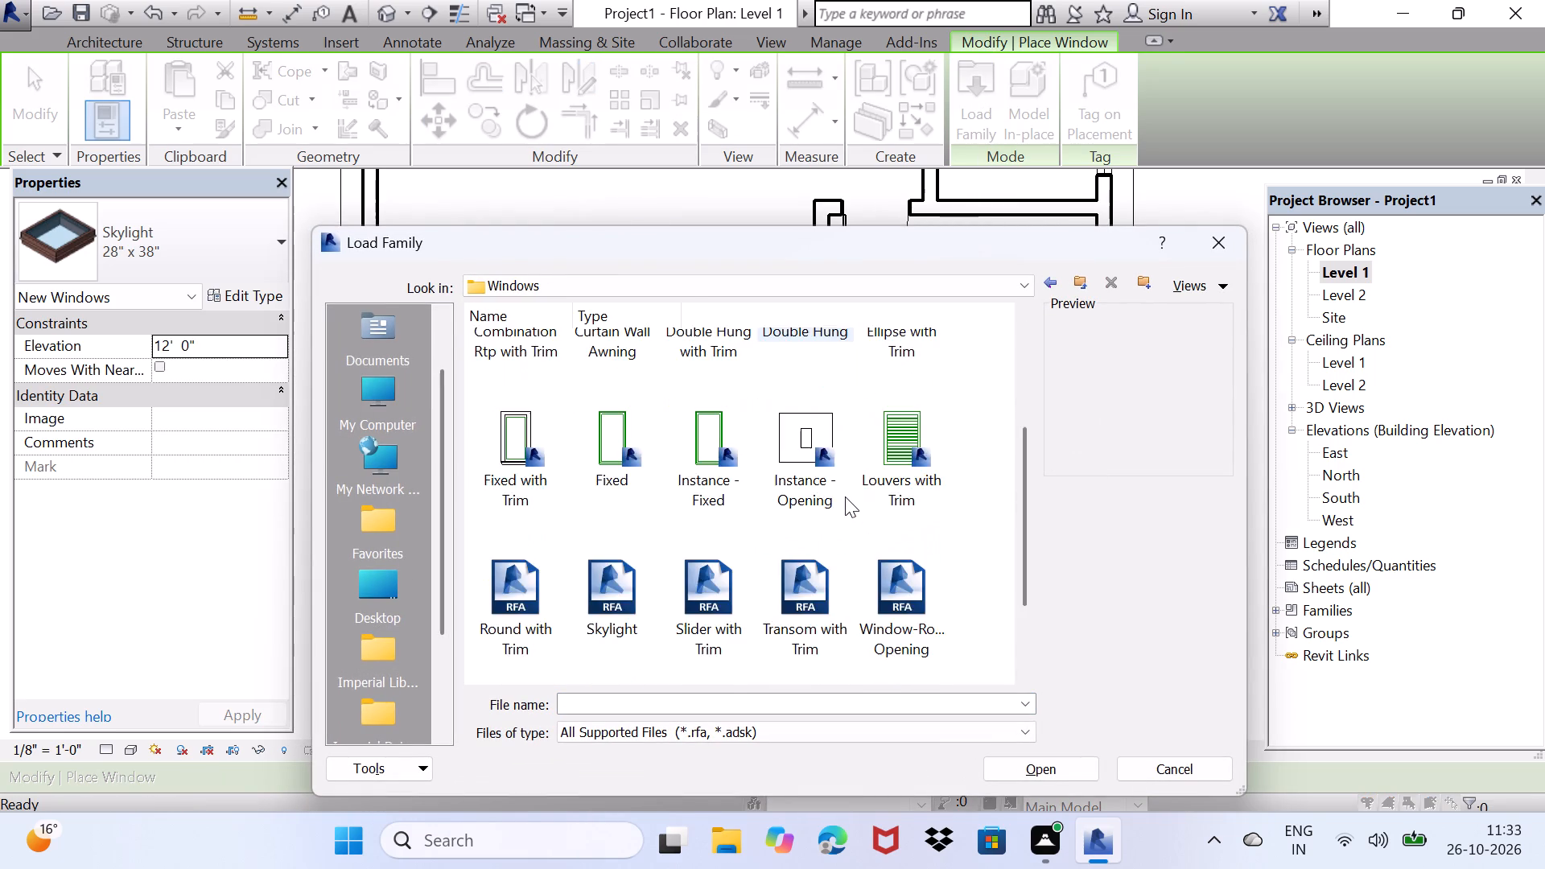
scroll(845, 496, up, 4)
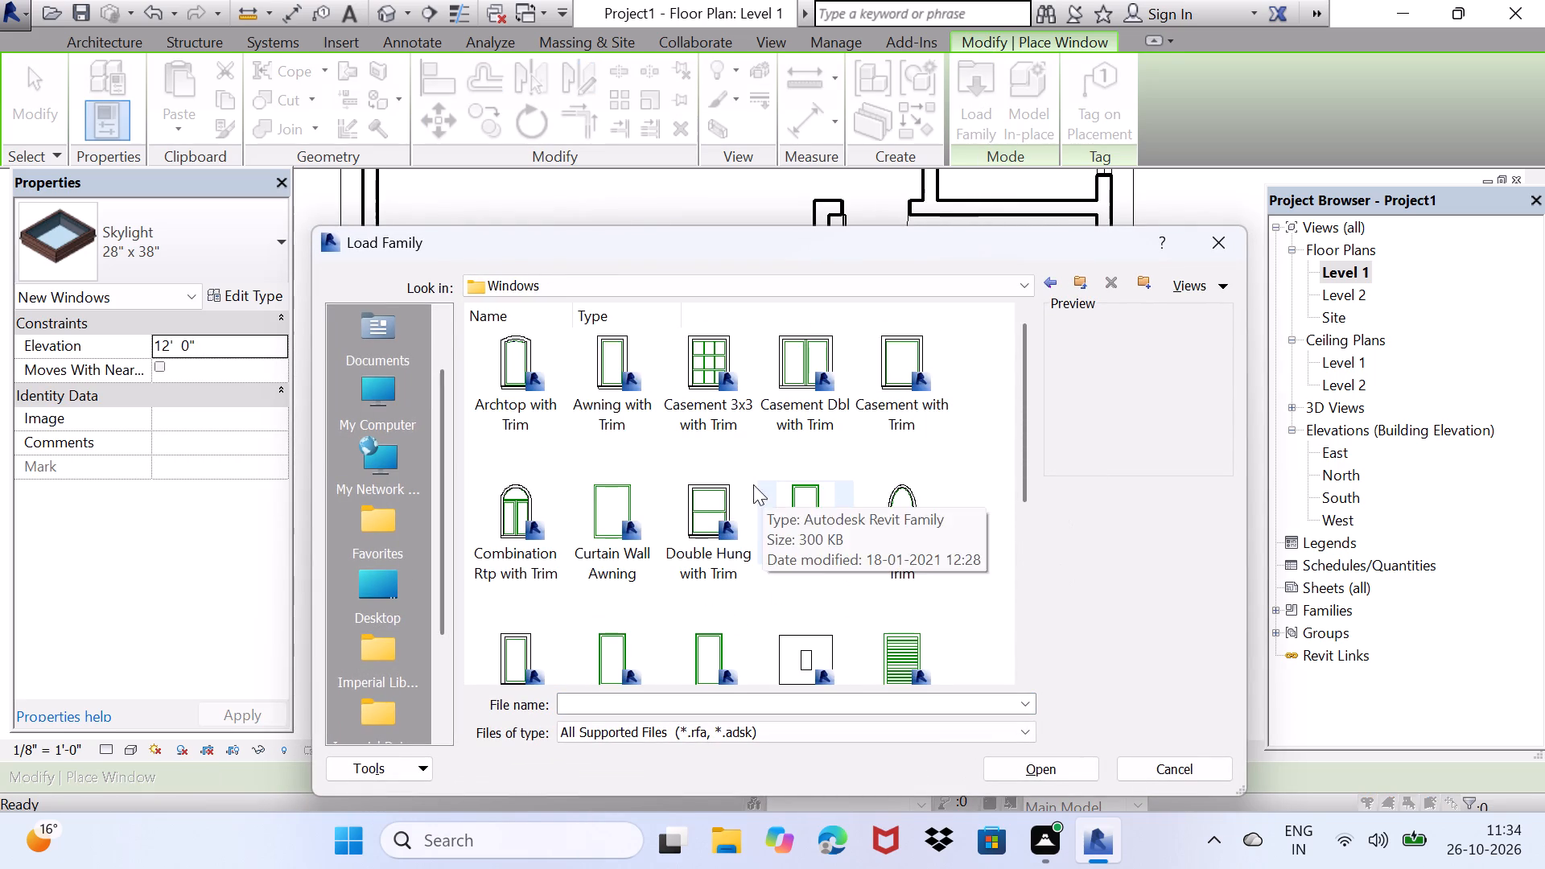
click(787, 368)
click(1055, 763)
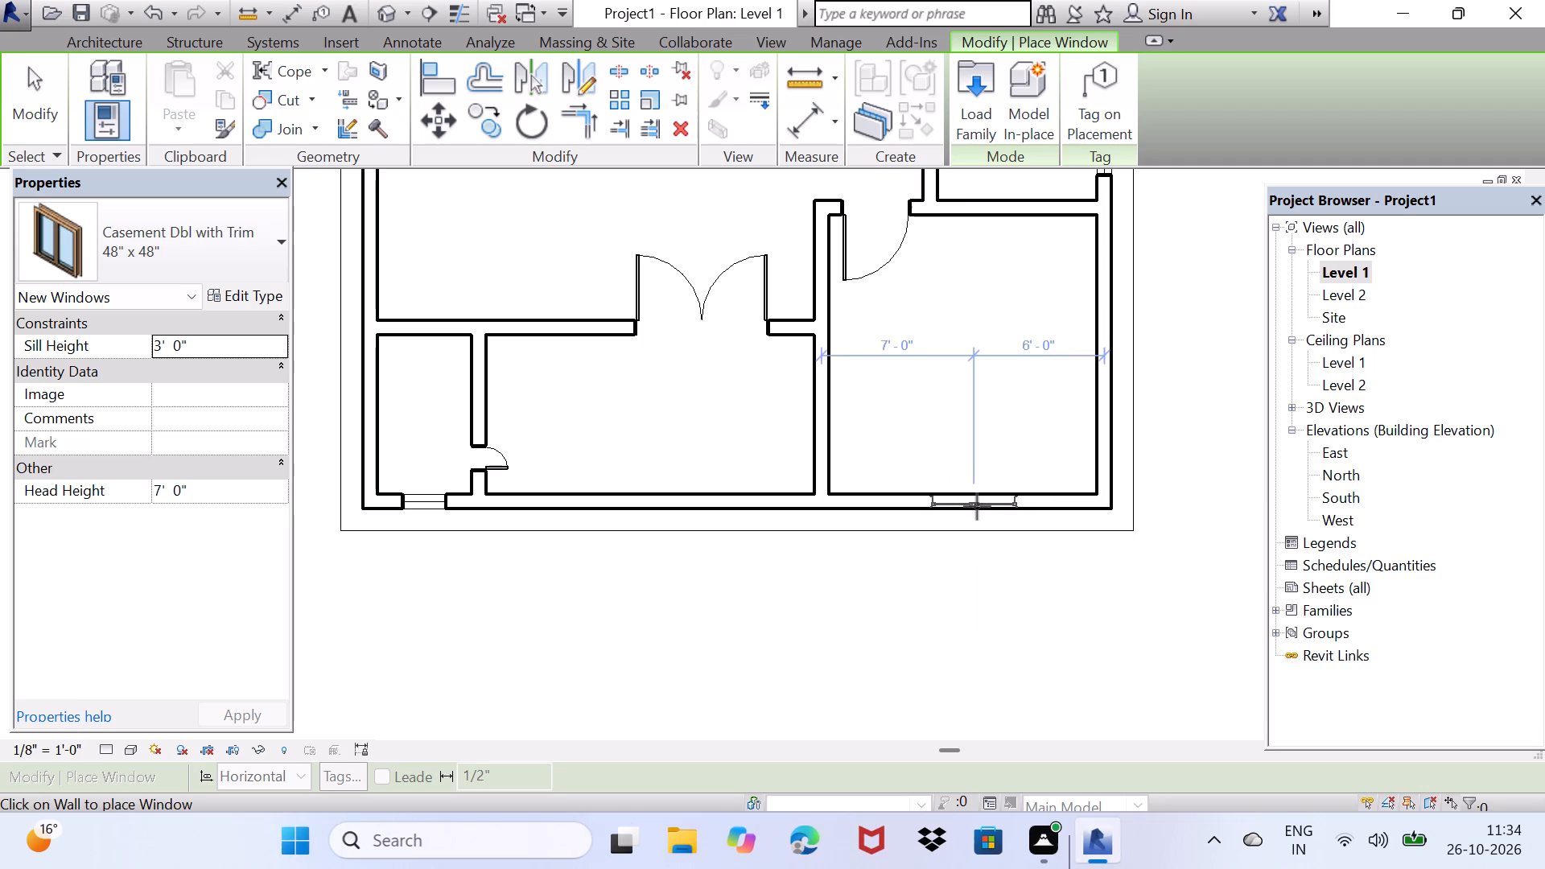
Place 48" x 48" Casement Dbl windows in the southeast room's south wall, 6'-0" from its east wall, and centred in its west partition.
click(977, 506)
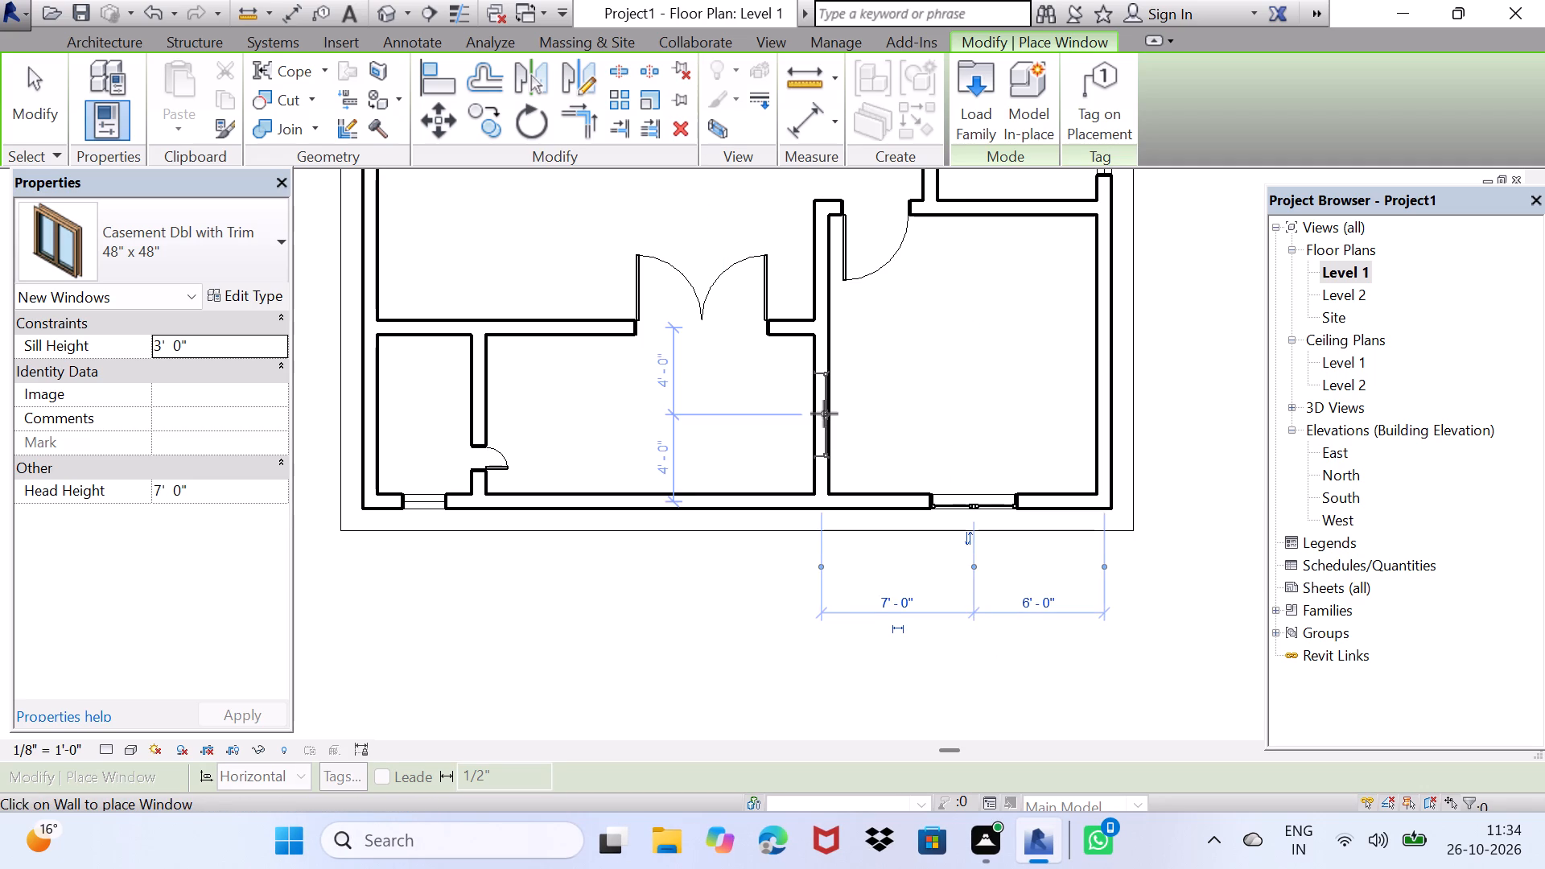
click(813, 414)
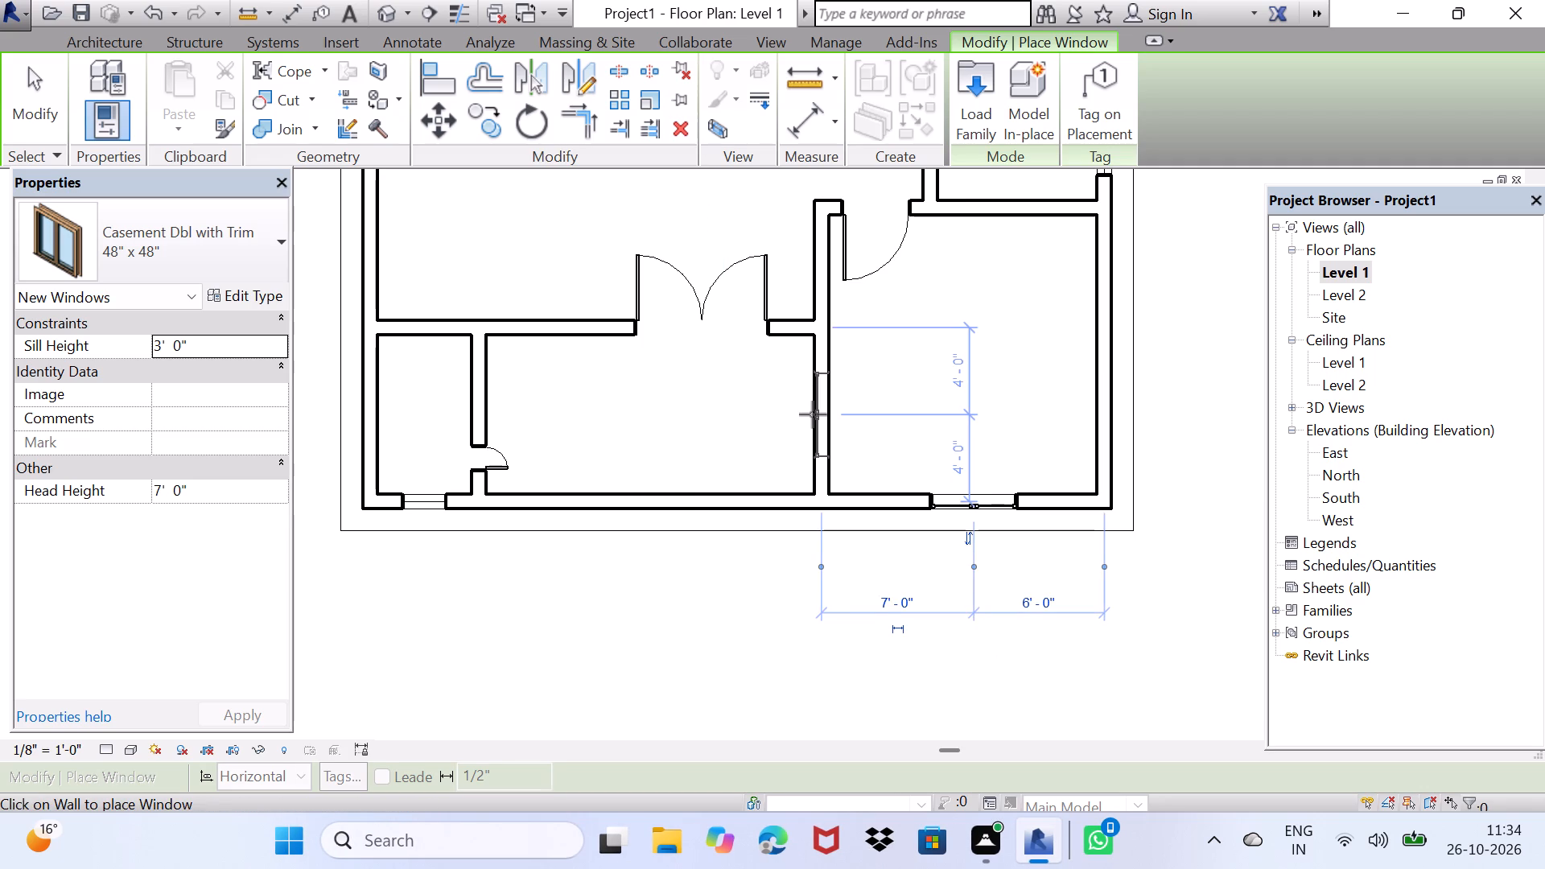
Place 48" x 48" Casement Dbl windows in the northeast room's north wall, 5'-0" from the east wall, and centred in the northwest room's north wall.
scroll(776, 369, down, 1)
middle_drag(769, 389, 688, 579)
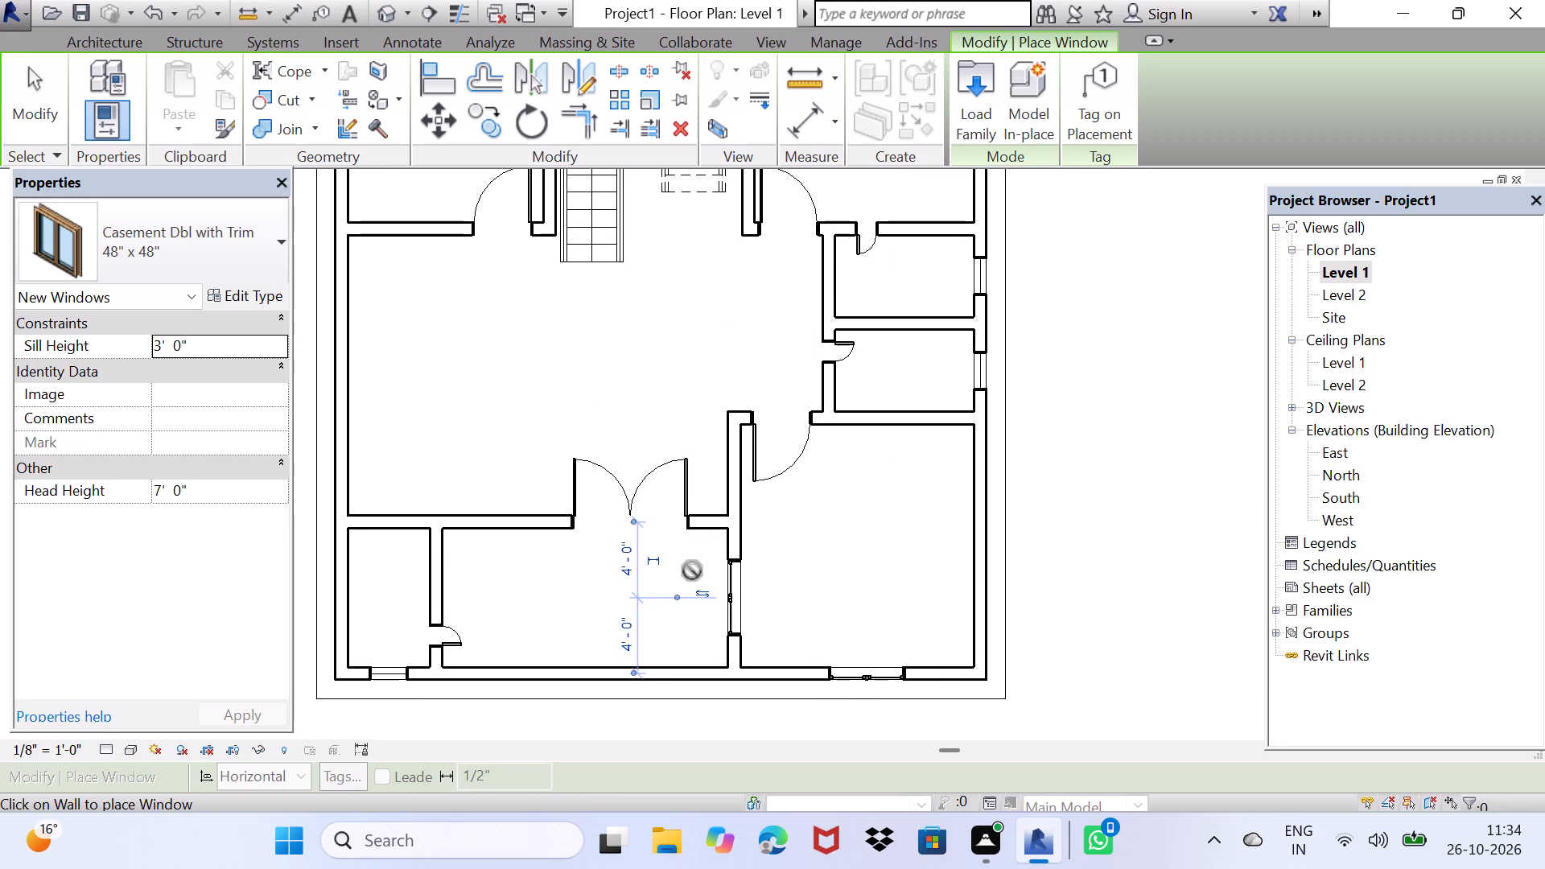
middle_drag(875, 306, 801, 543)
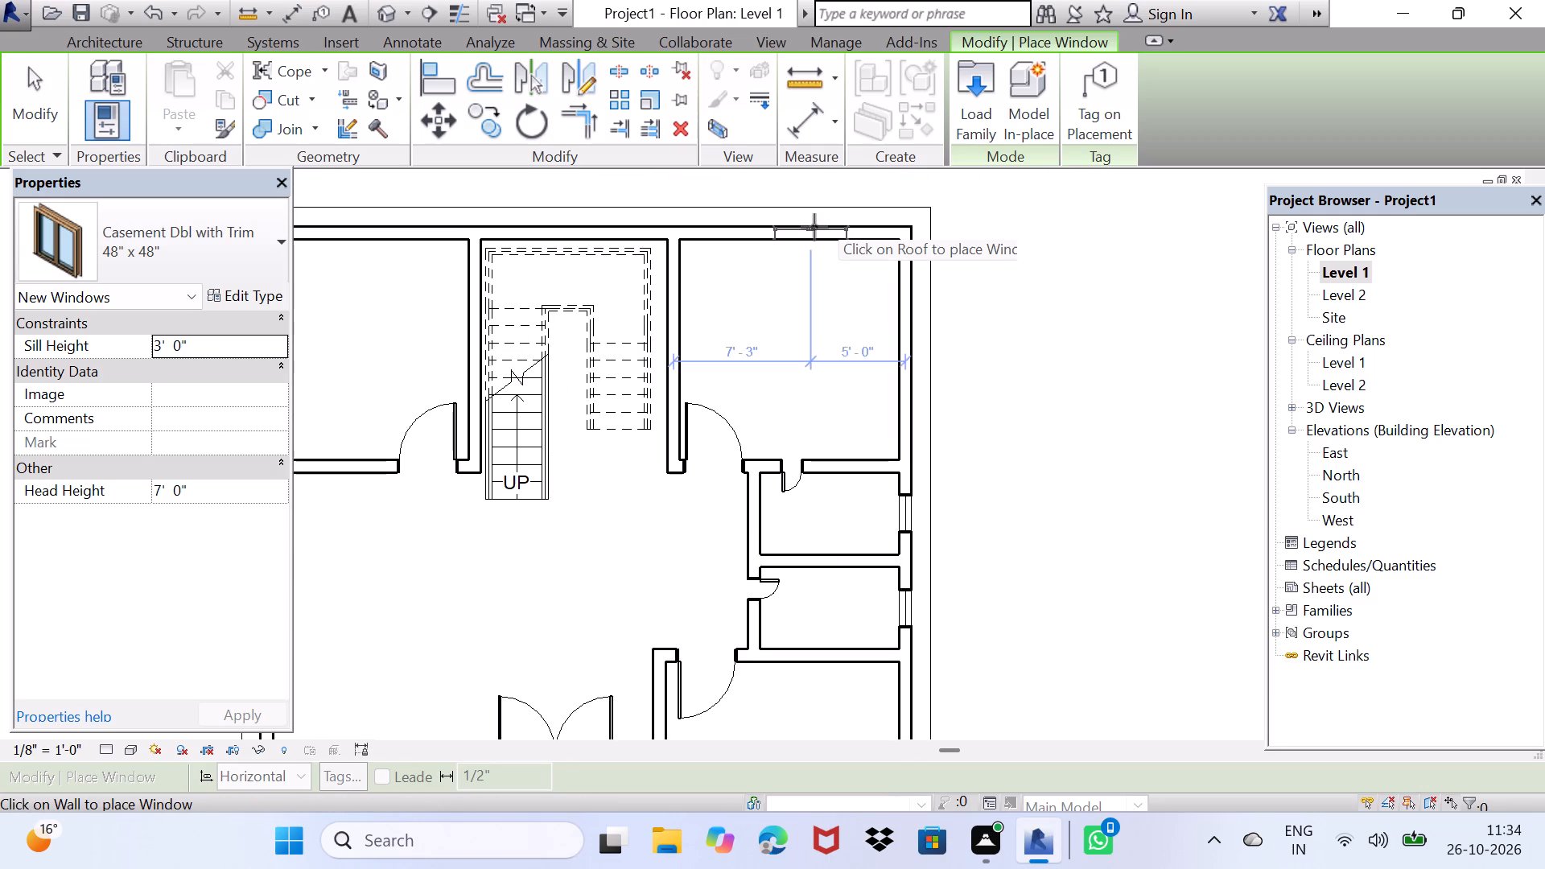
click(814, 227)
scroll(649, 307, down, 3)
middle_drag(591, 319, 704, 451)
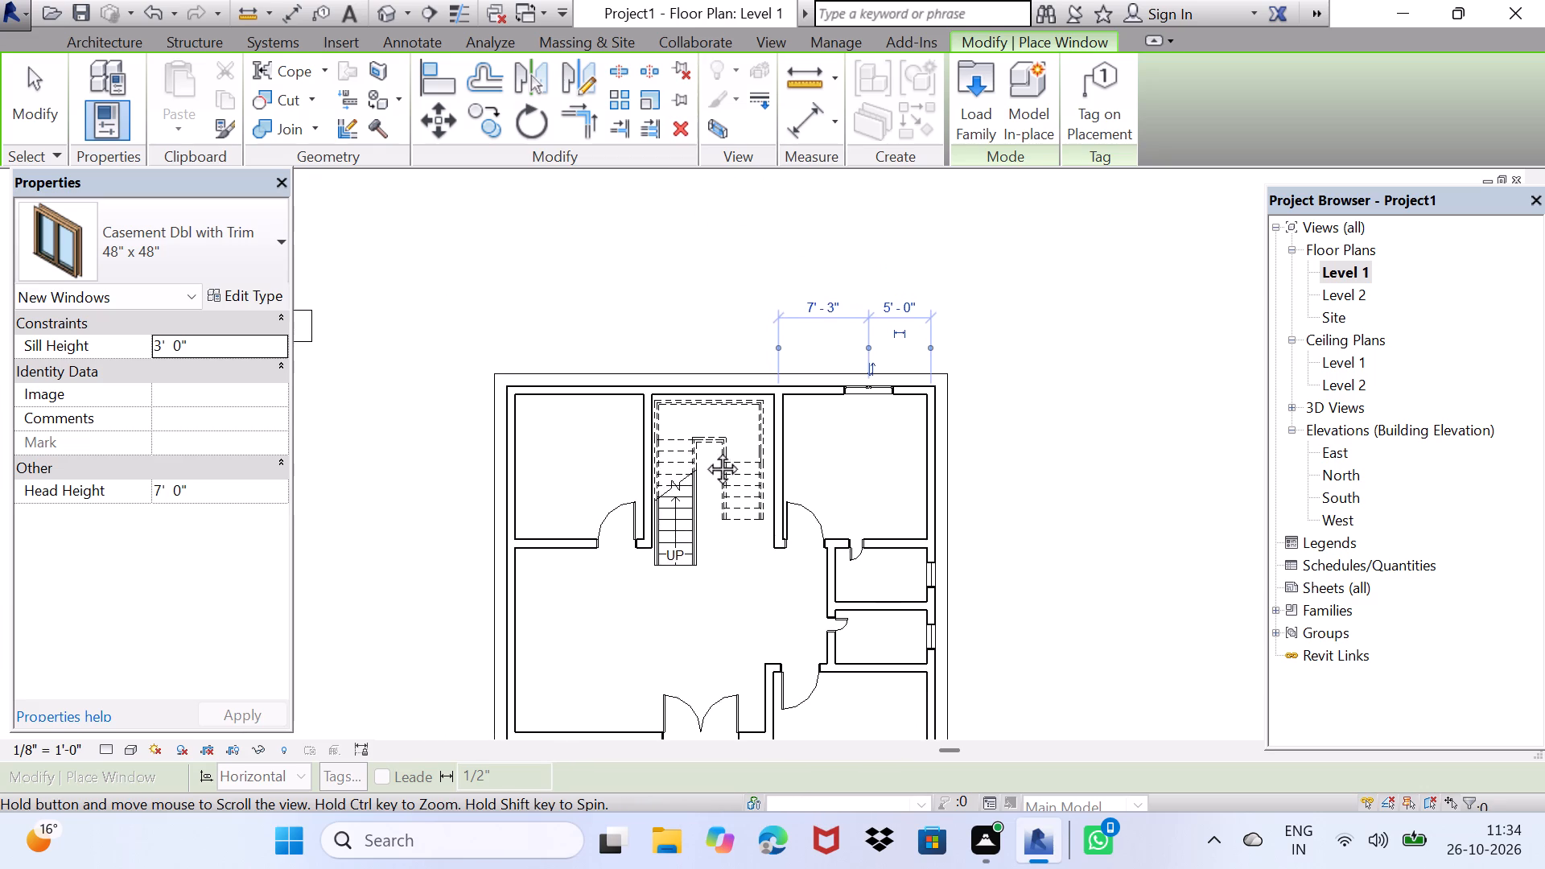
middle_drag(704, 451, 687, 426)
scroll(579, 393, up, 5)
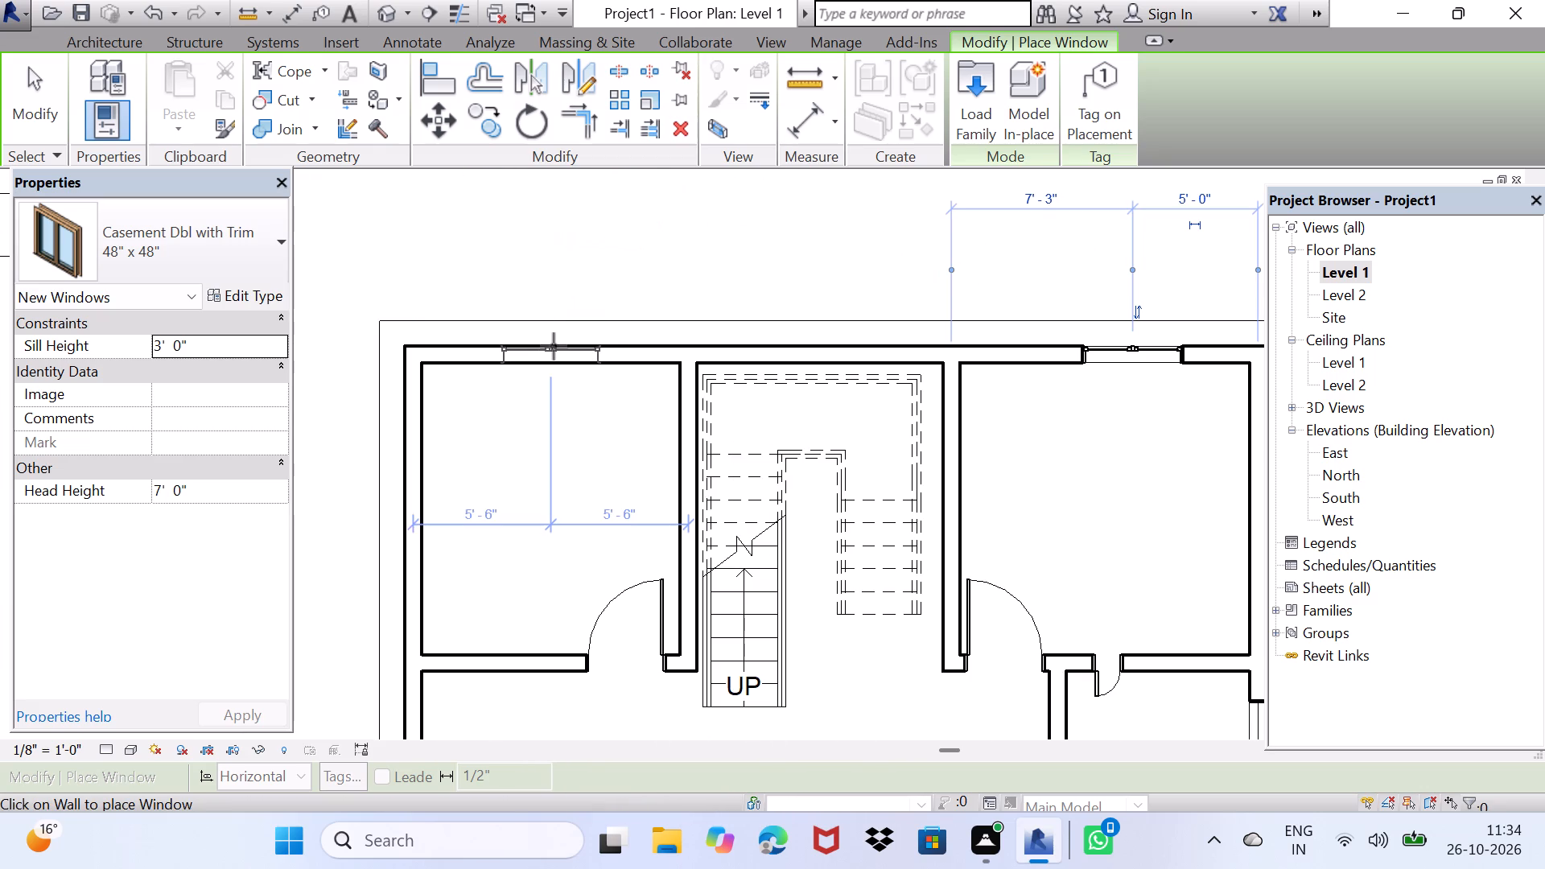
click(554, 346)
Place Casement Dbl windows in the wall west of the double door, 6'-9" from its centre, and centred in the central hall's west wall.
scroll(466, 495, down, 1)
middle_drag(463, 504, 487, 495)
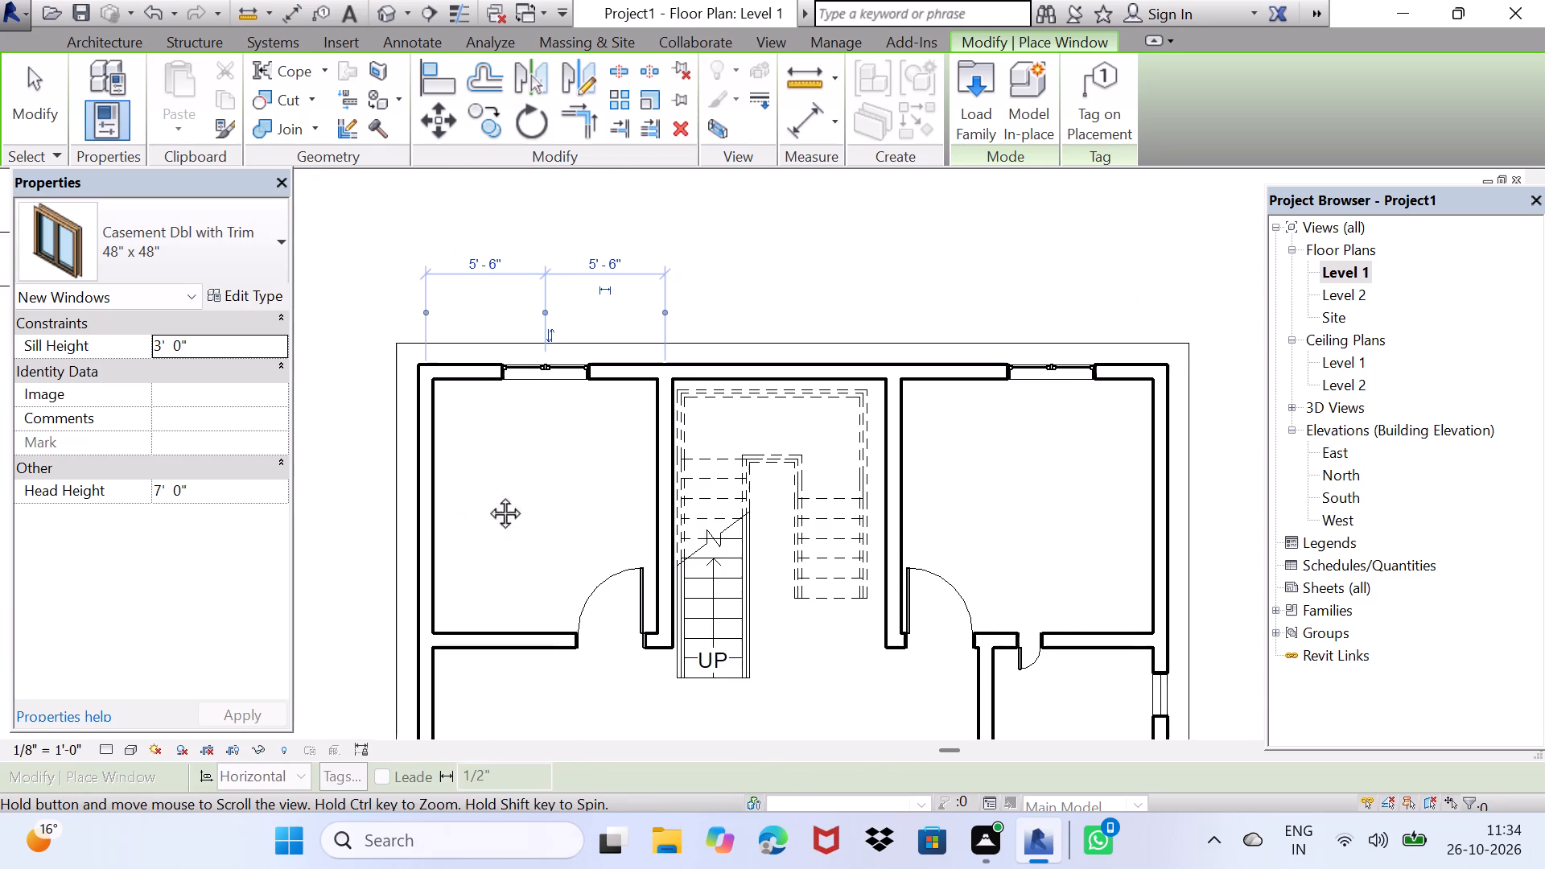
middle_drag(487, 495, 697, 219)
middle_drag(628, 473, 592, 218)
scroll(799, 435, up, 1)
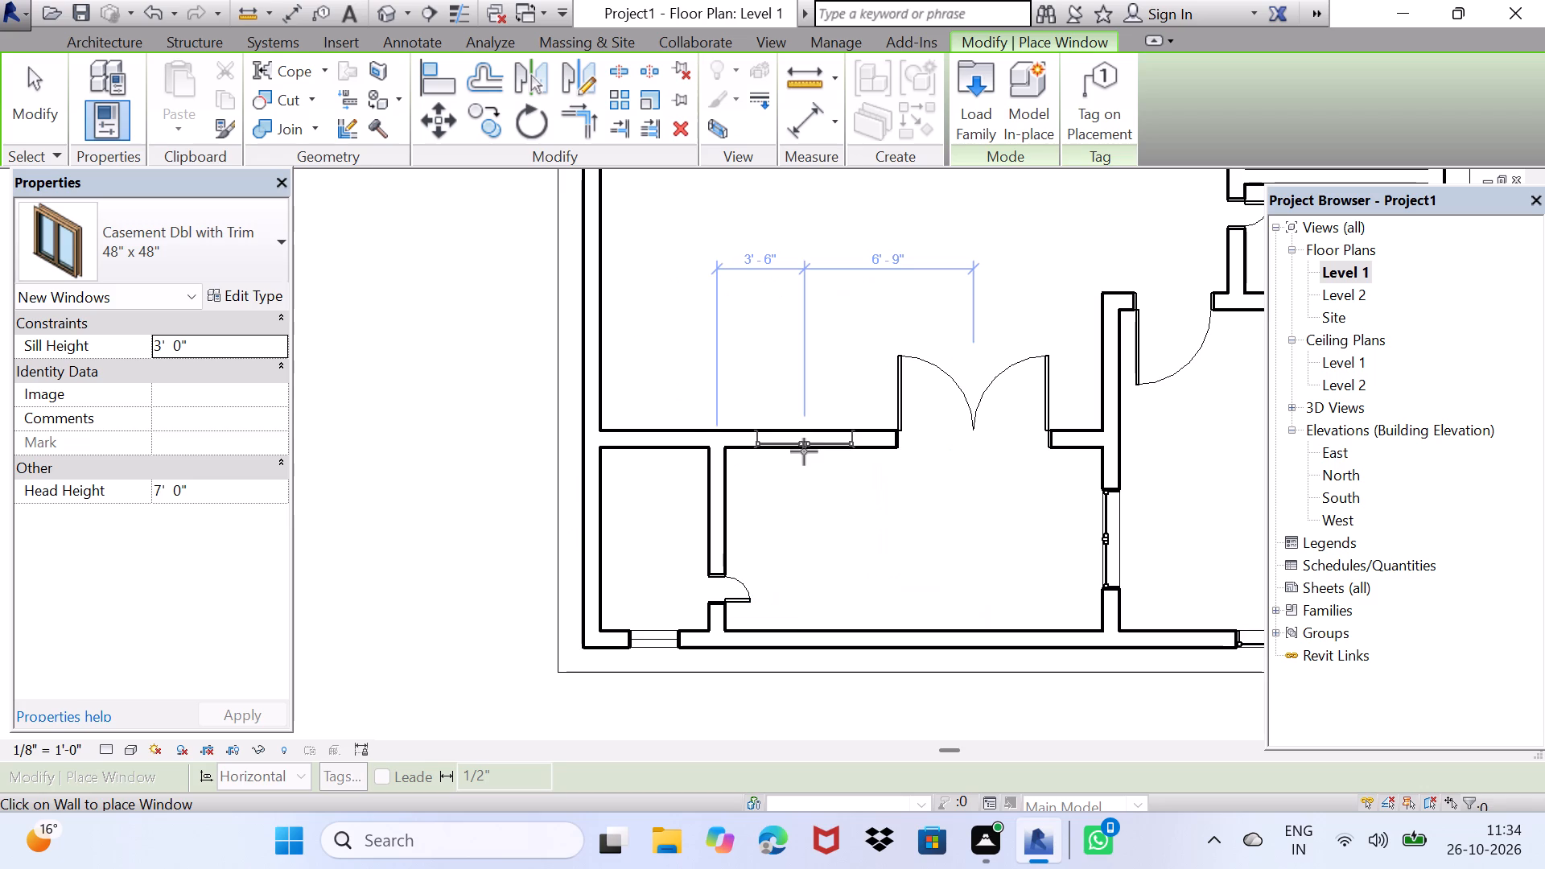
click(804, 451)
scroll(817, 500, down, 1)
middle_drag(817, 501, 808, 520)
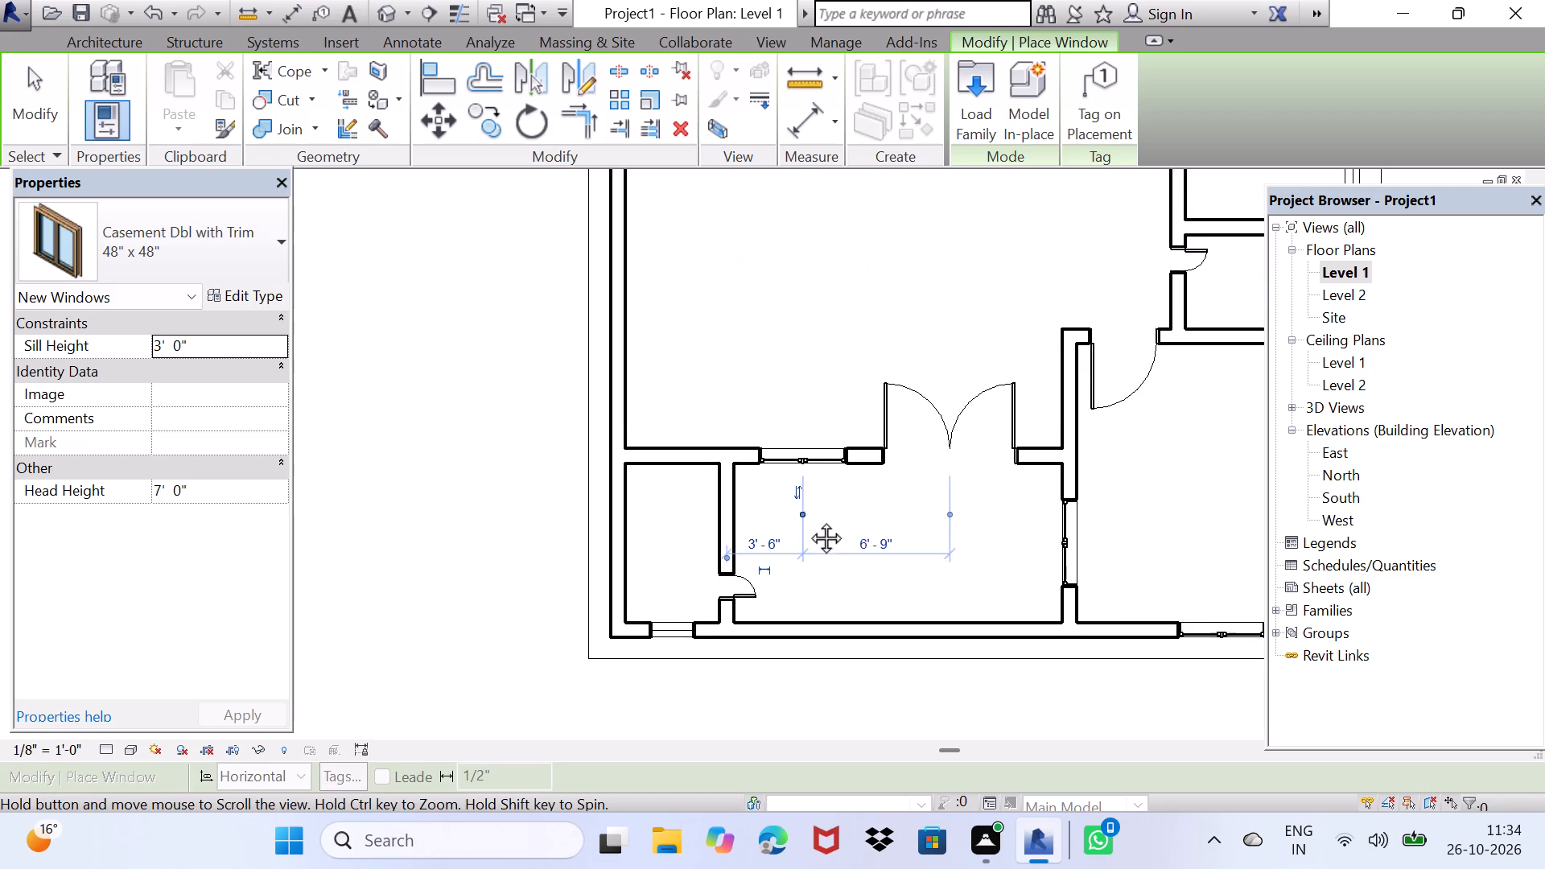
middle_drag(808, 520, 792, 587)
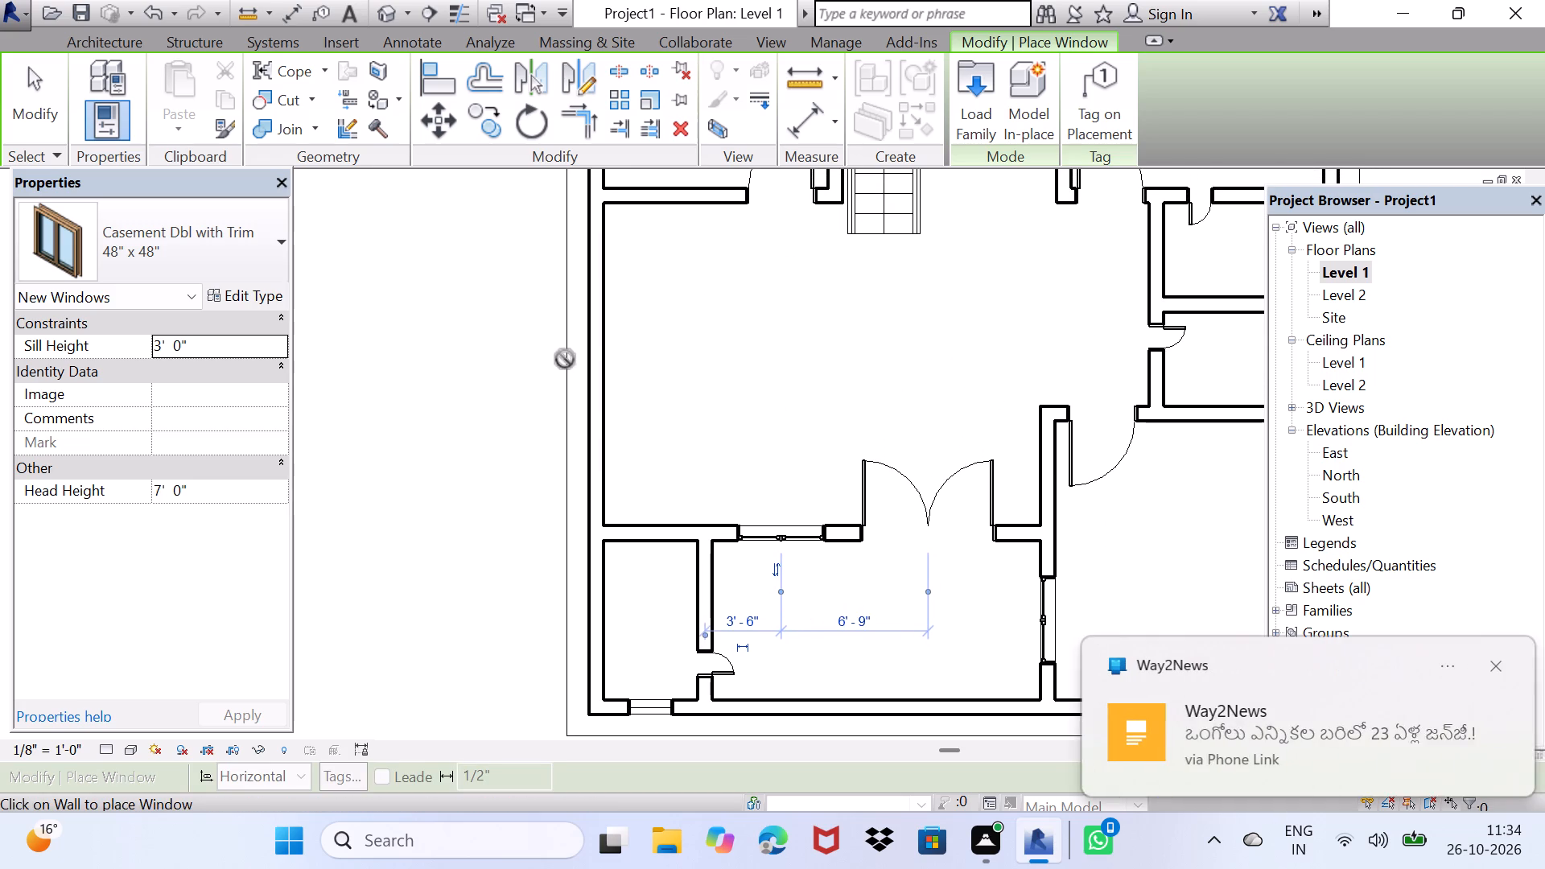
click(598, 374)
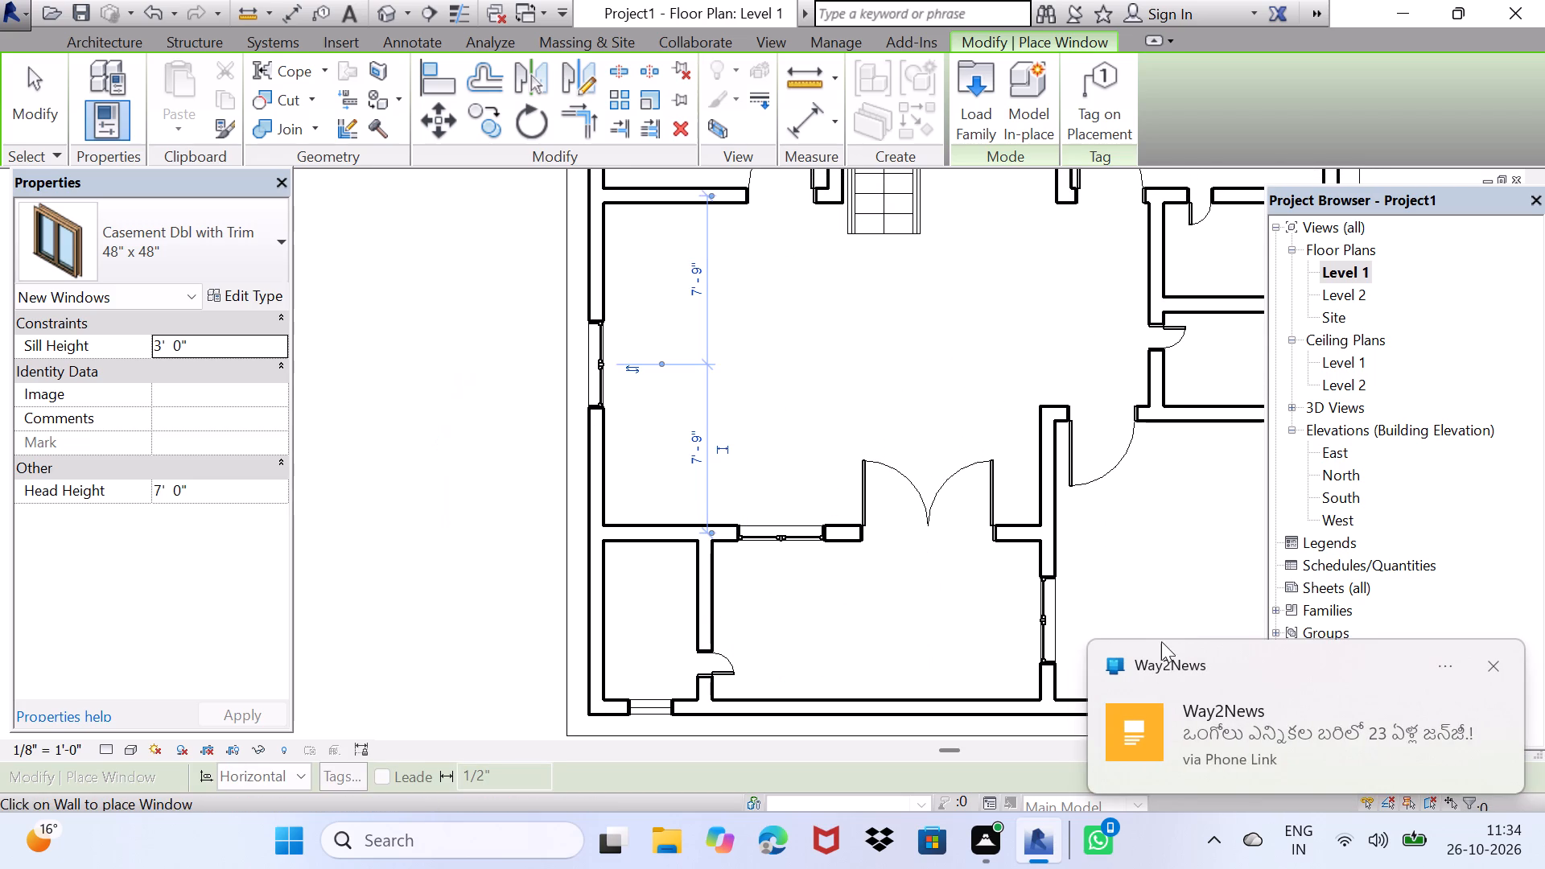
click(1500, 661)
scroll(991, 523, down, 1)
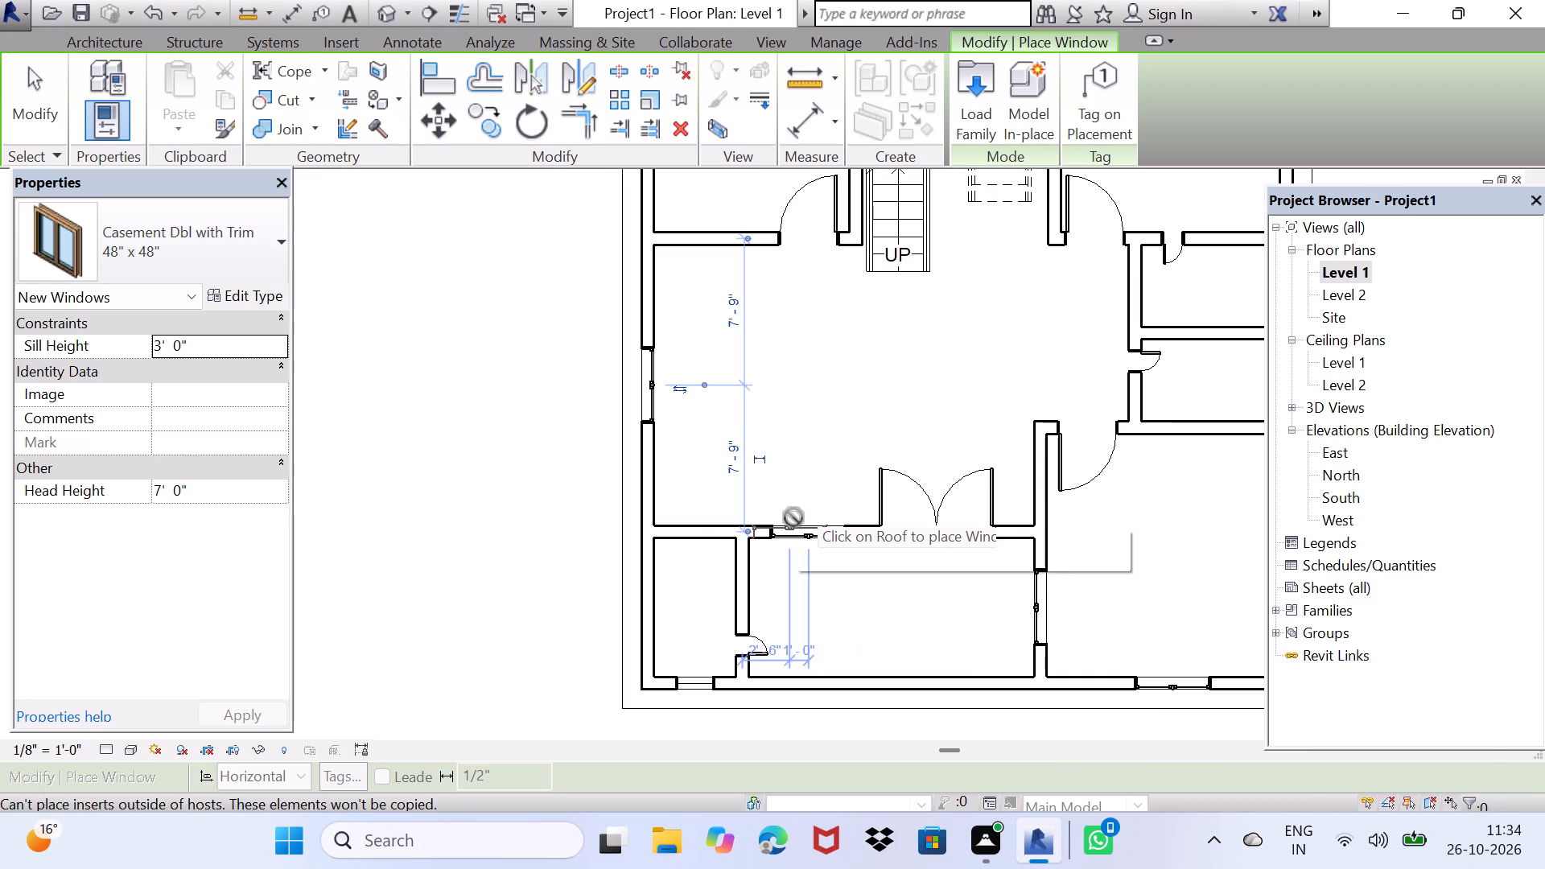
key(Escape)
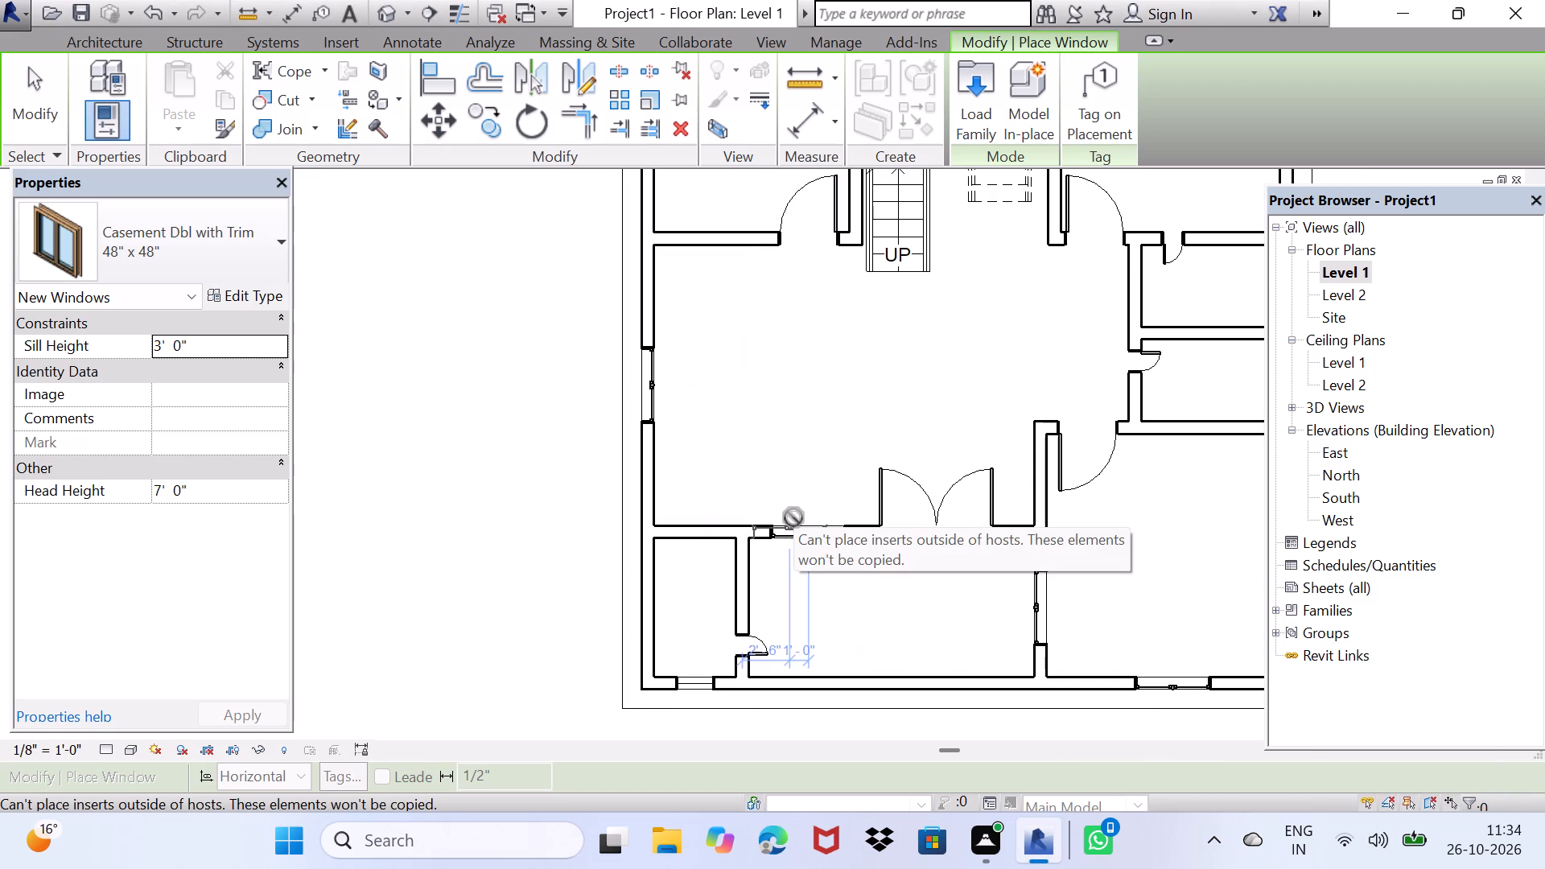
Split the south exterior wall of the room below the double door at 8'-0" and 14'-6" from that room's west partition.
scroll(775, 523, down, 1)
middle_drag(872, 476, 597, 632)
middle_drag(658, 583, 768, 265)
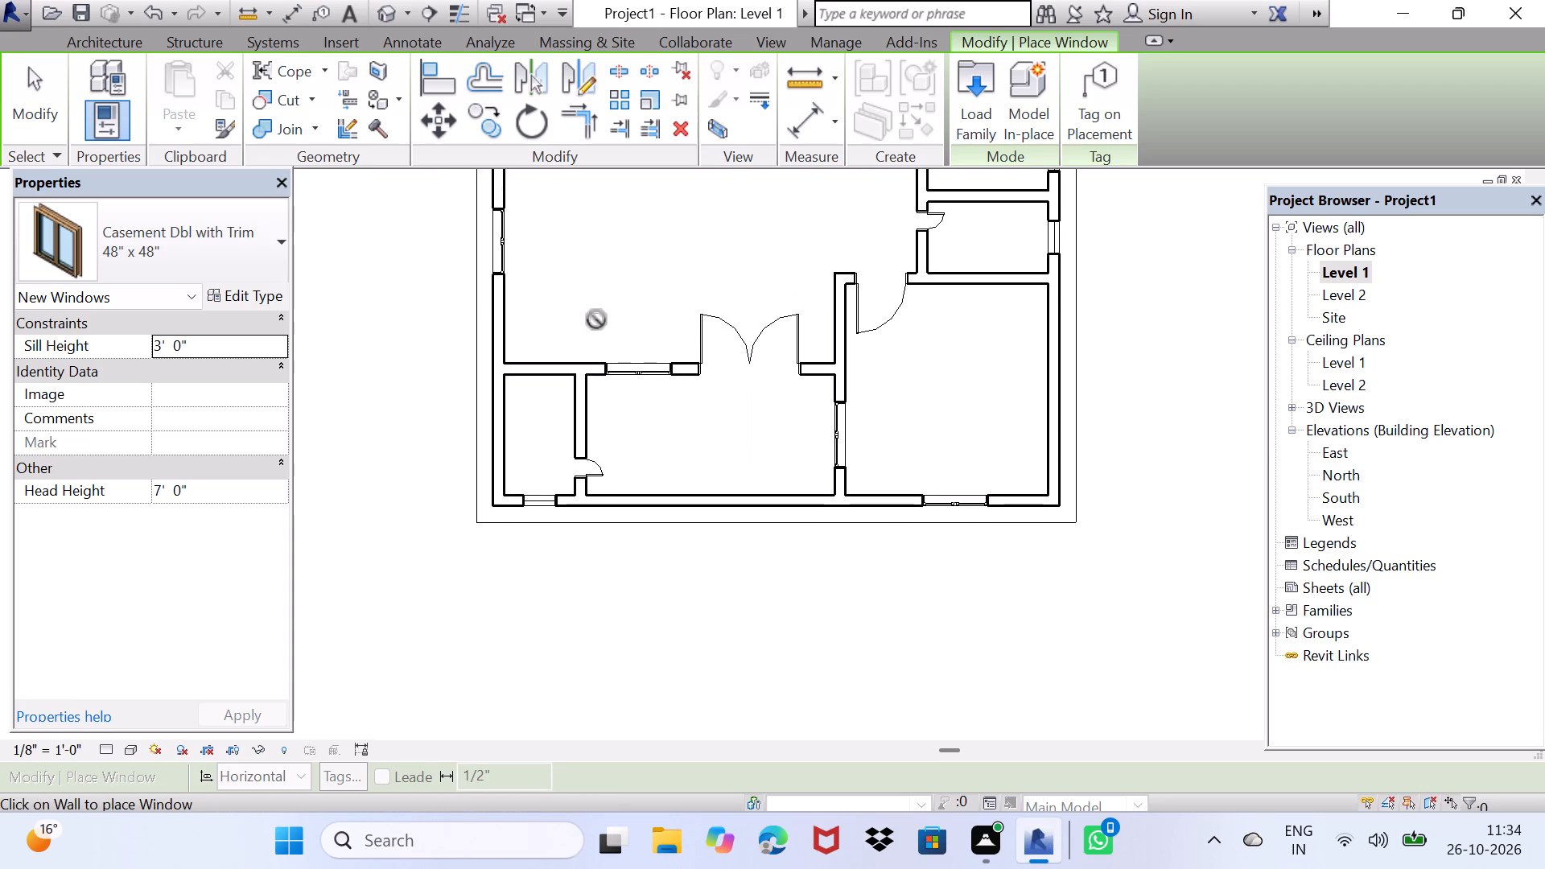
scroll(585, 224, up, 1)
click(625, 62)
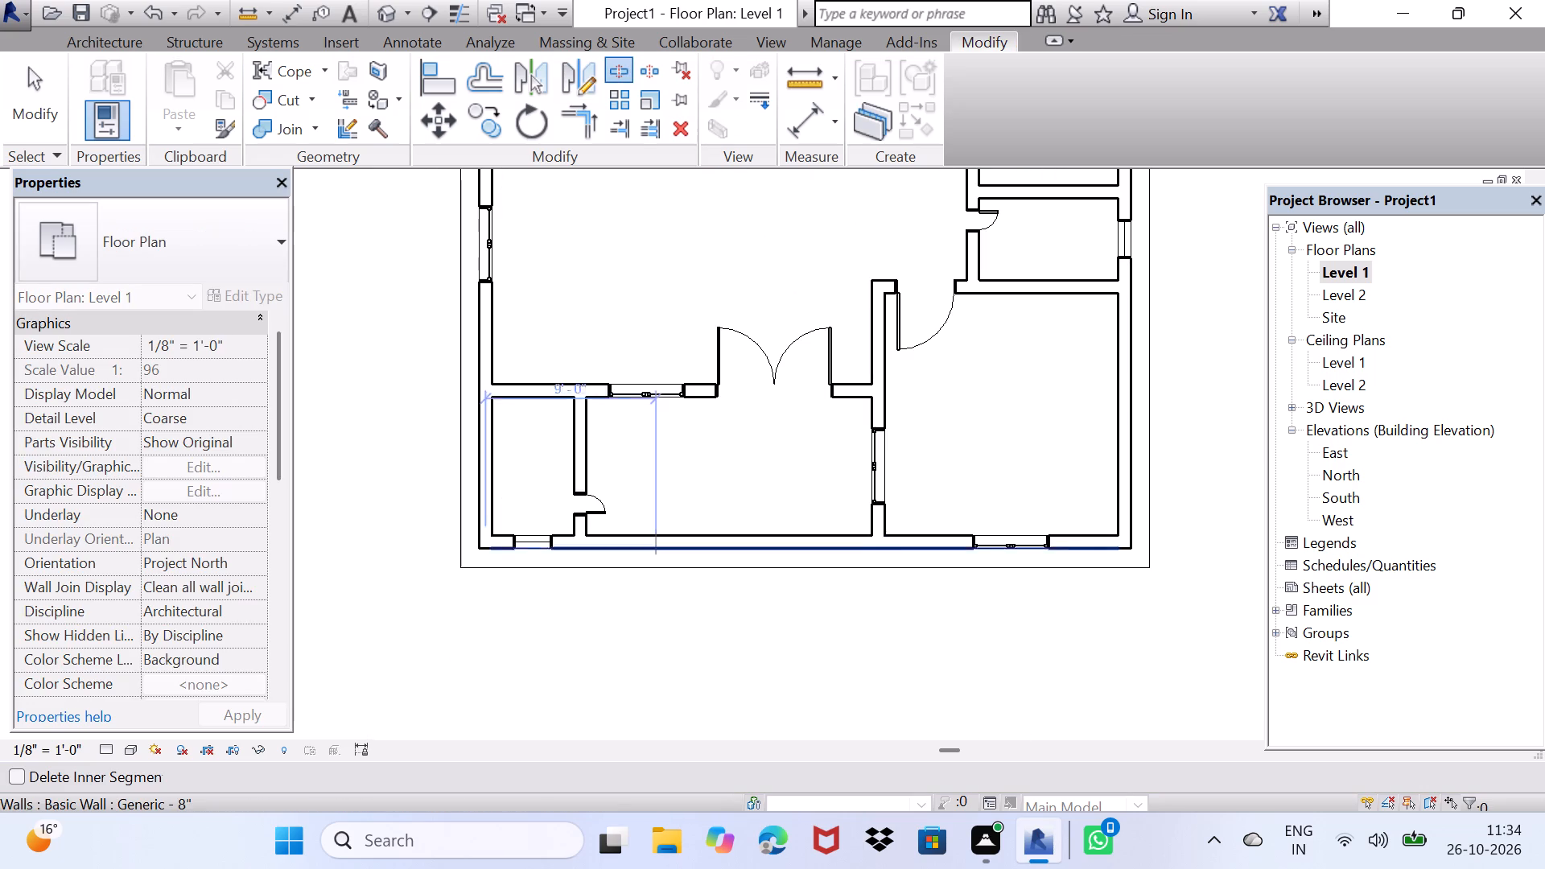
scroll(655, 553, up, 2)
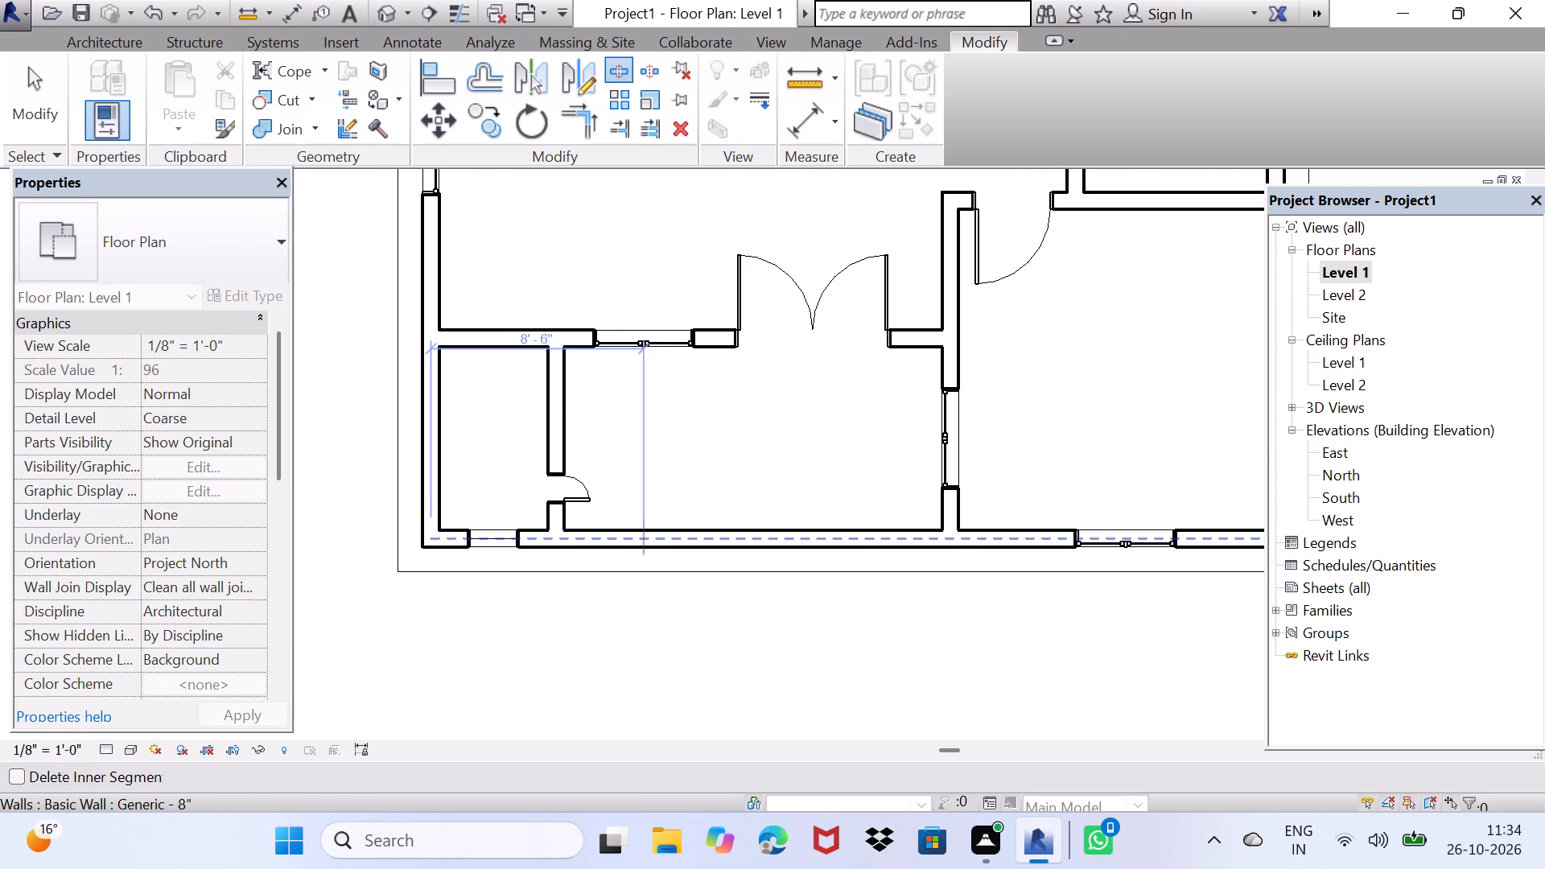
click(754, 544)
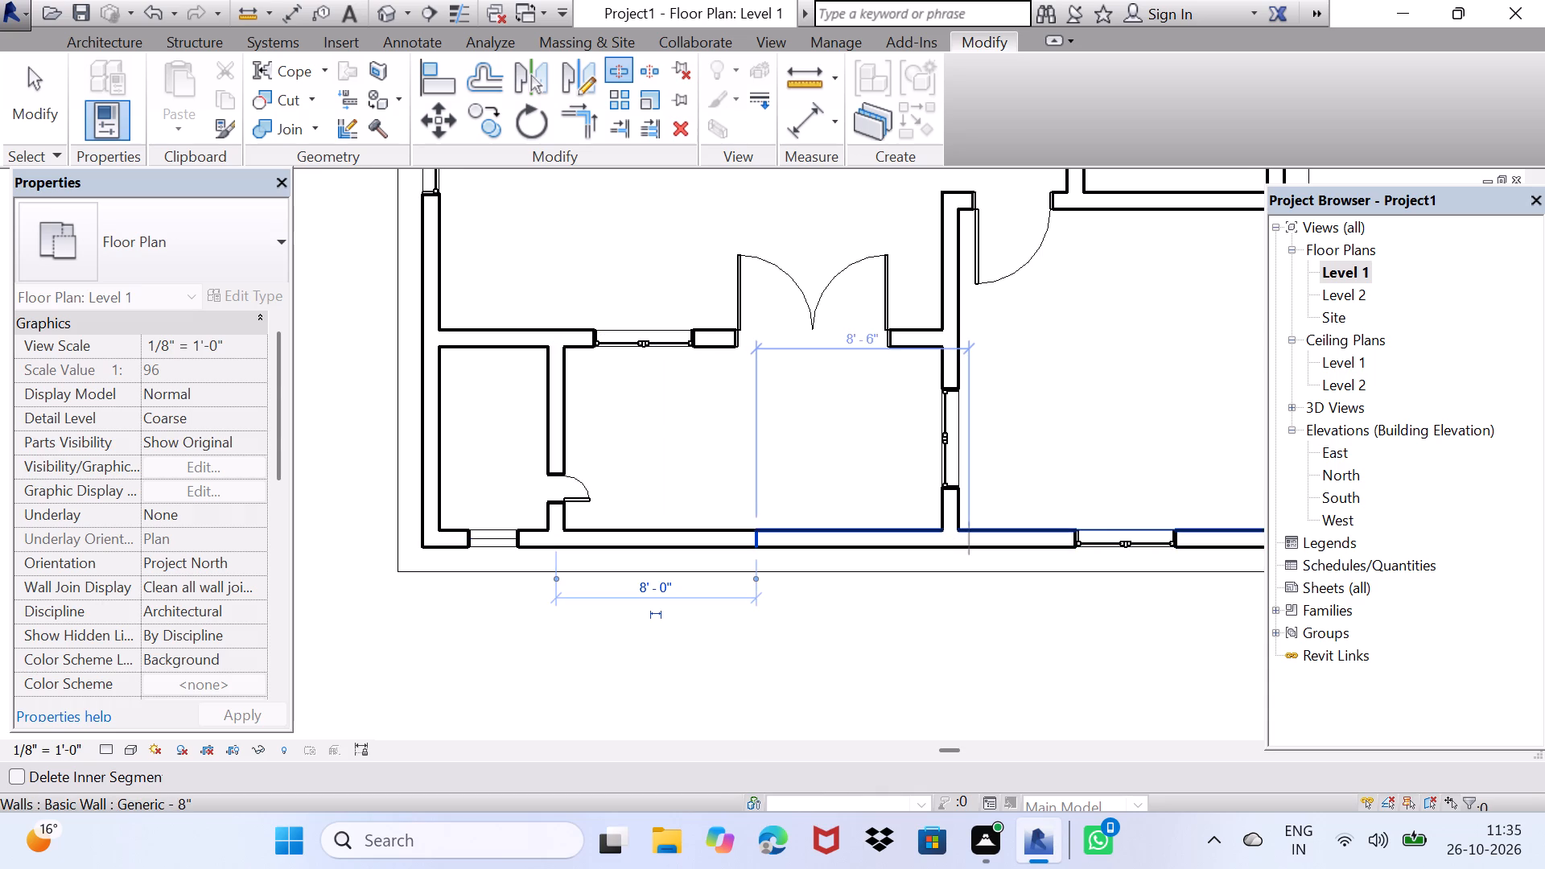
click(916, 543)
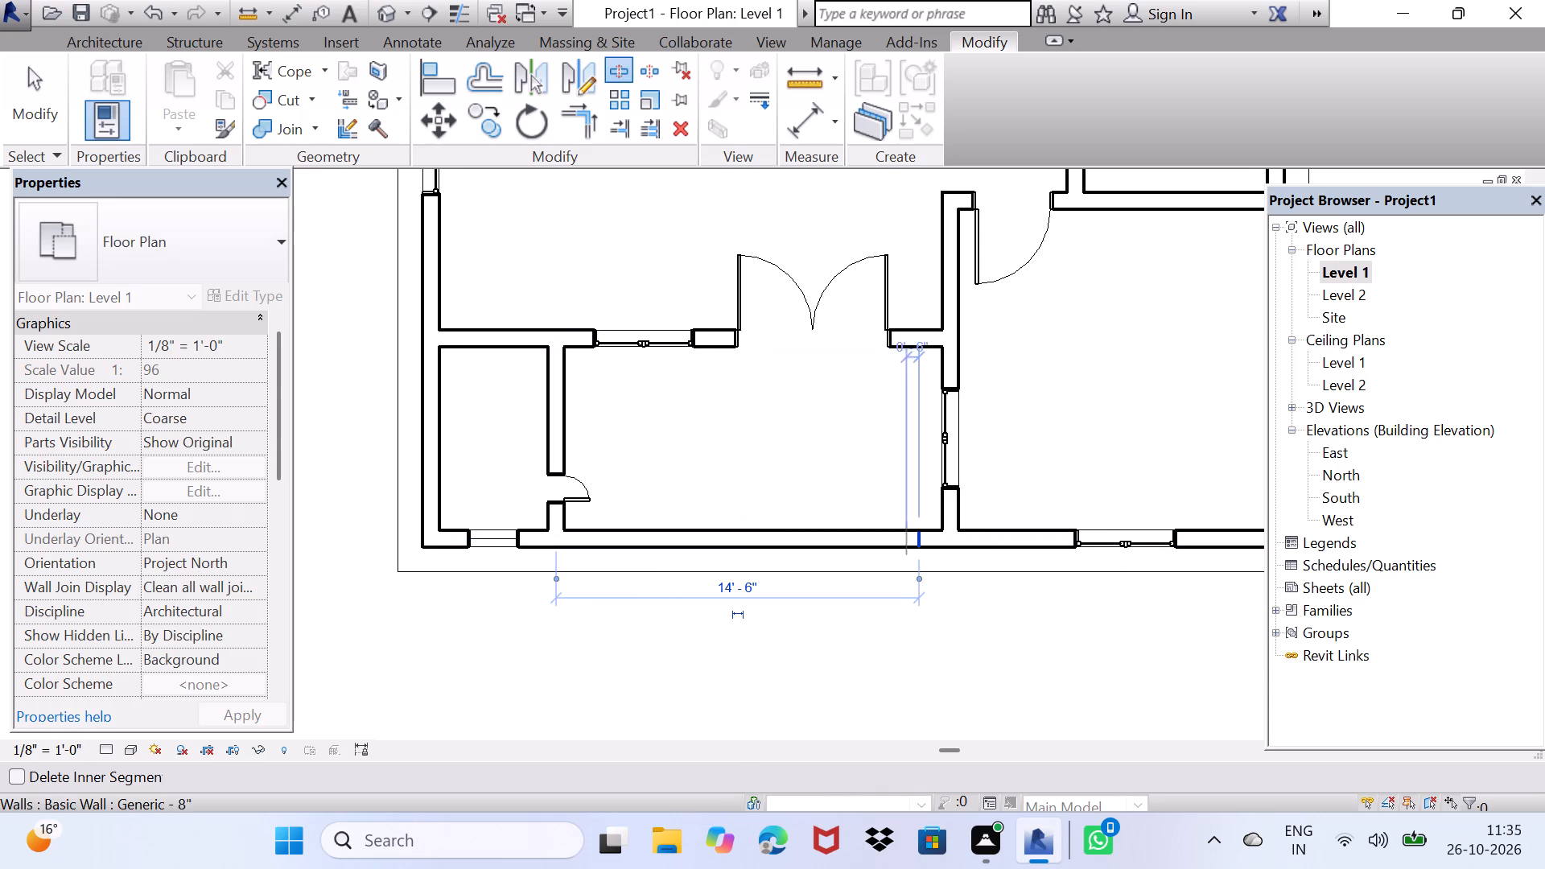
key(Escape)
key(Escape)
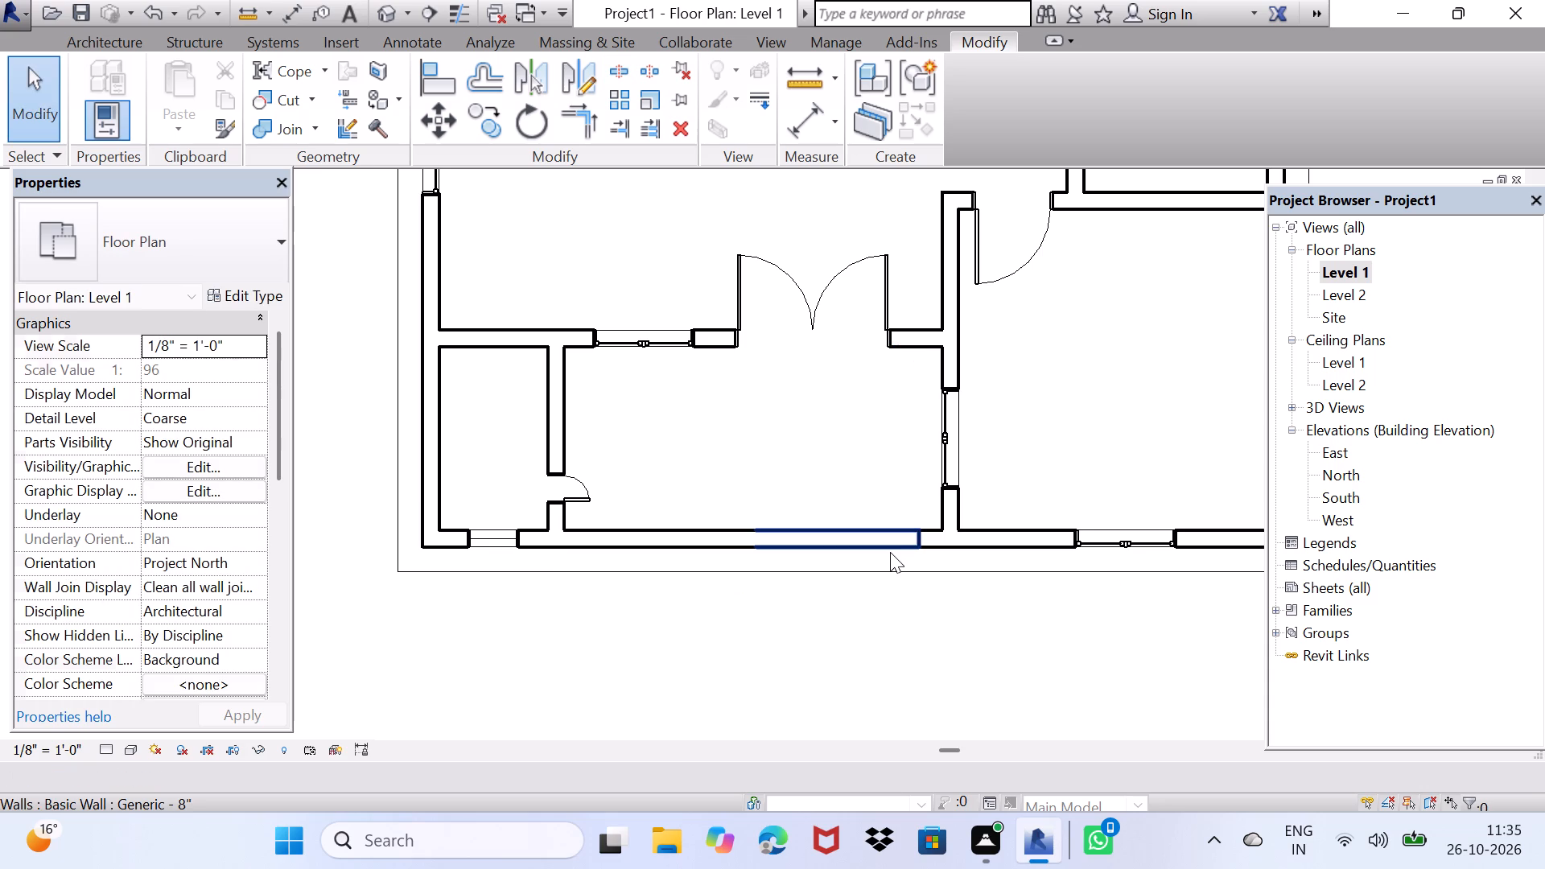
Delete the split-out south wall segment below the double door to leave an open entrance gap.
key(Escape)
key(Escape)
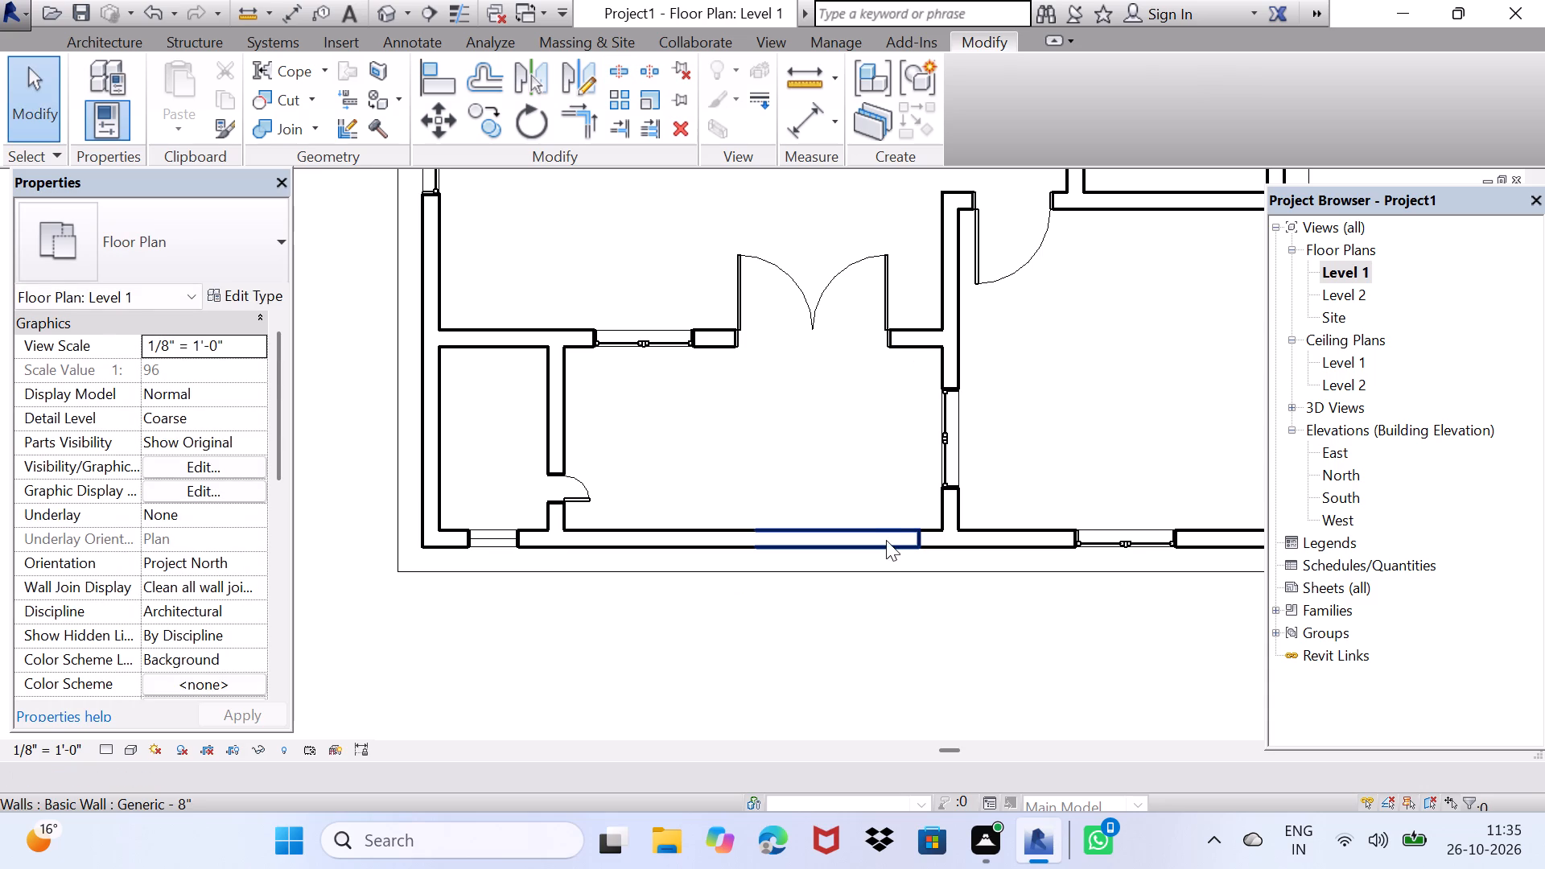
click(886, 539)
key(Delete)
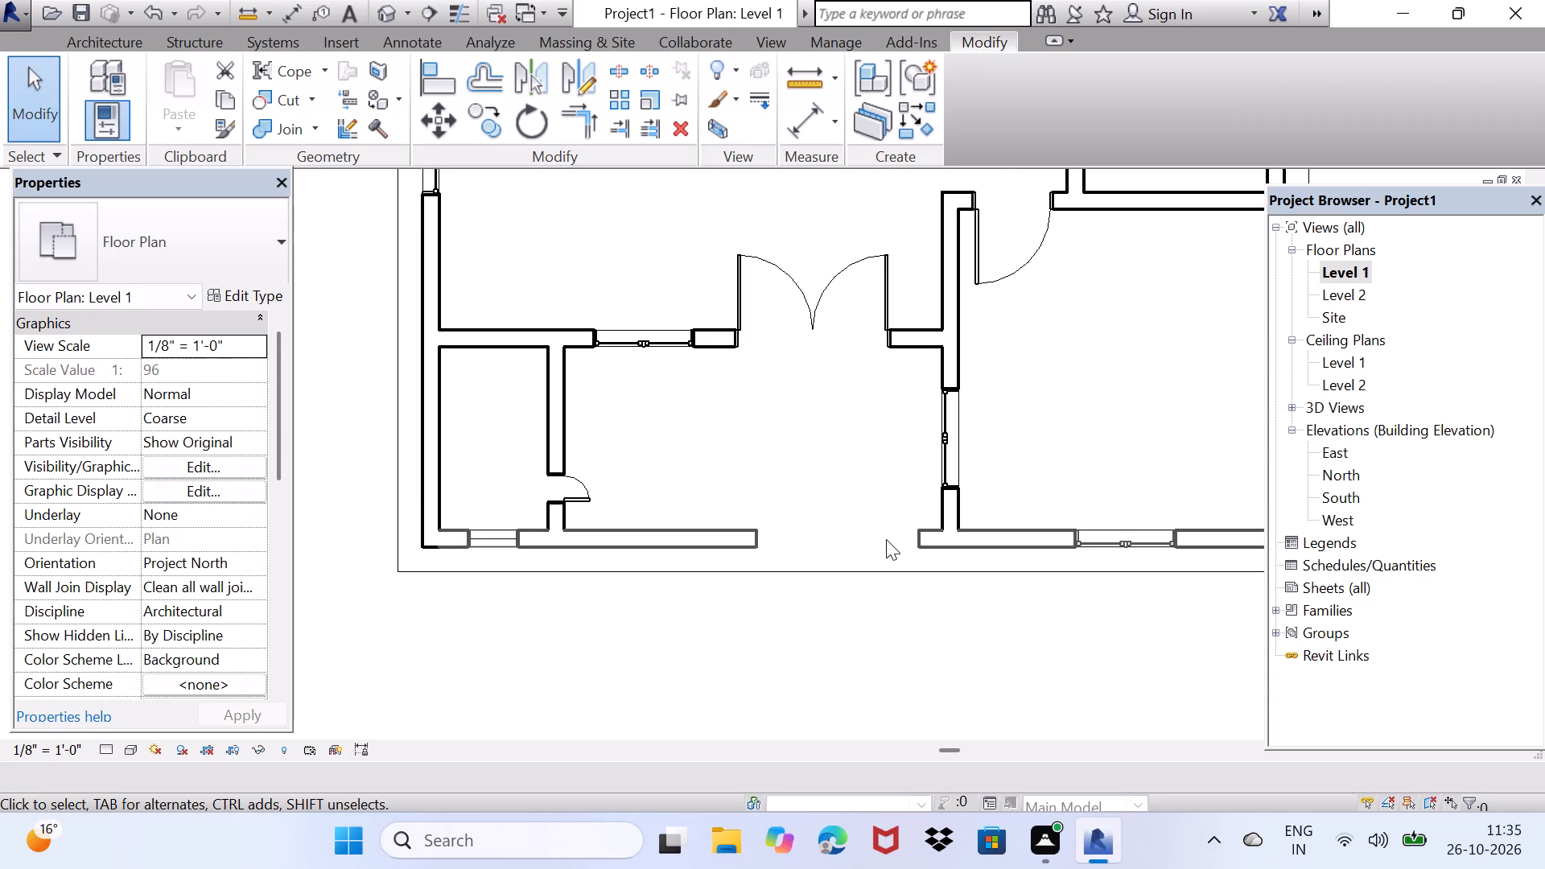
Change the Casement Dbl with Trim window west of the double door to the 32" x 48" type.
click(668, 349)
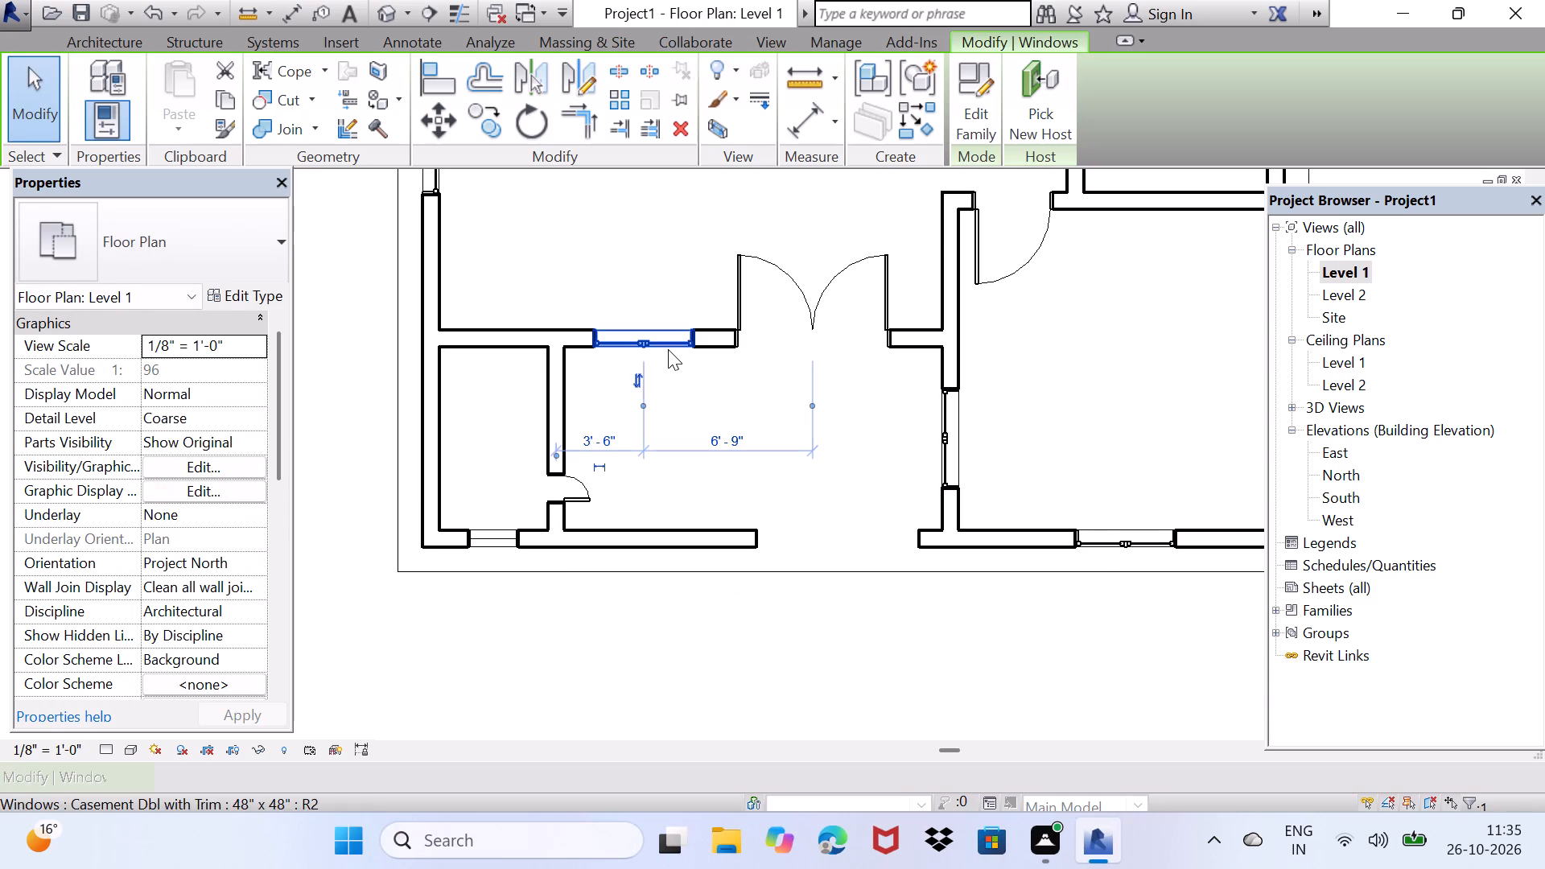
click(196, 234)
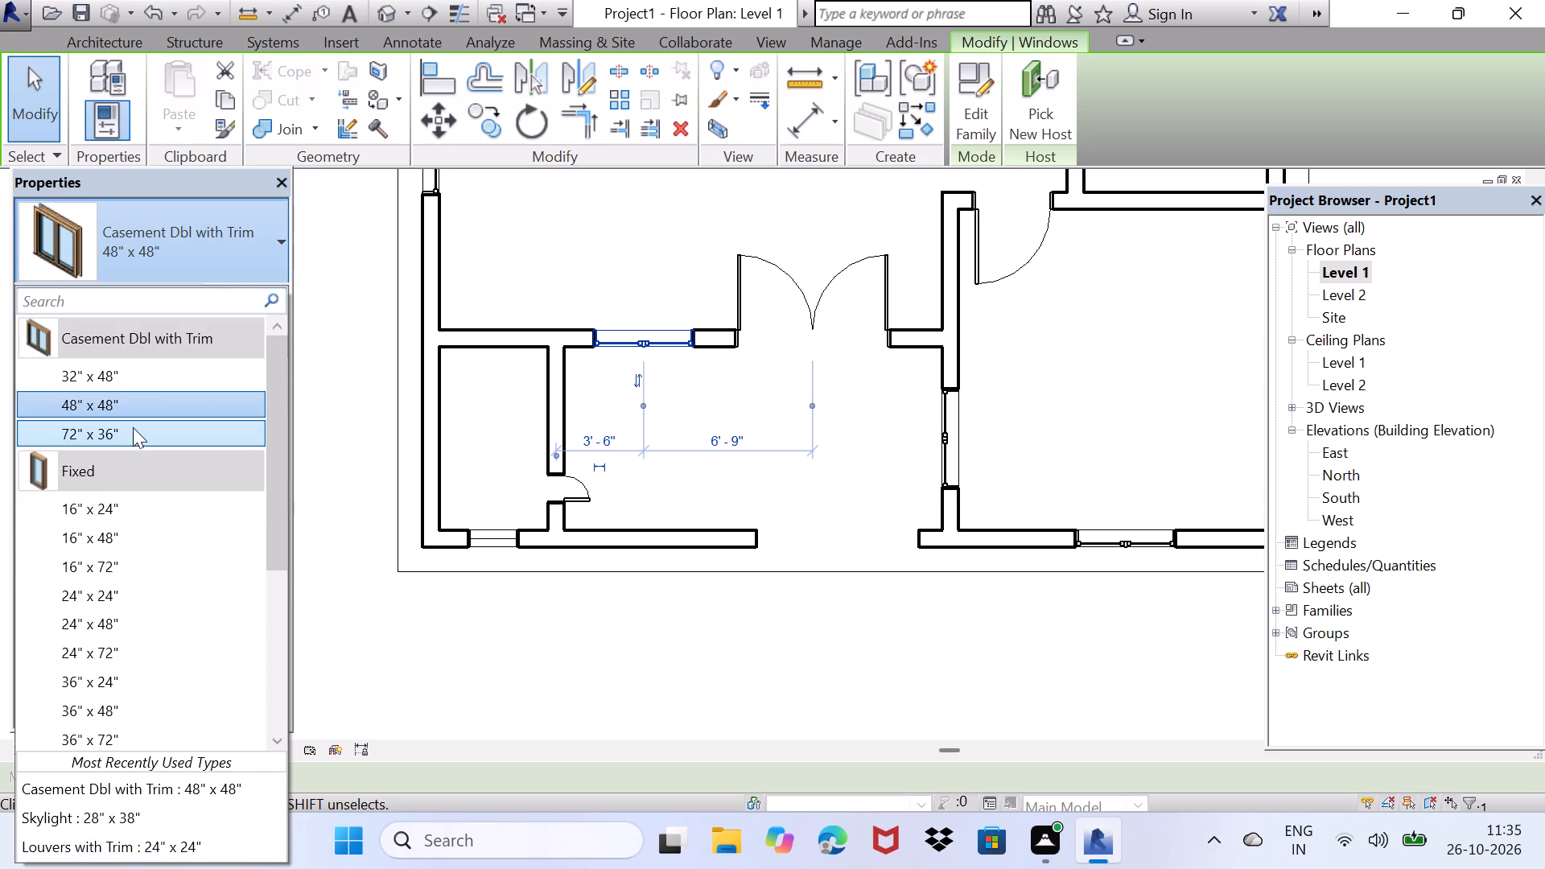
click(134, 418)
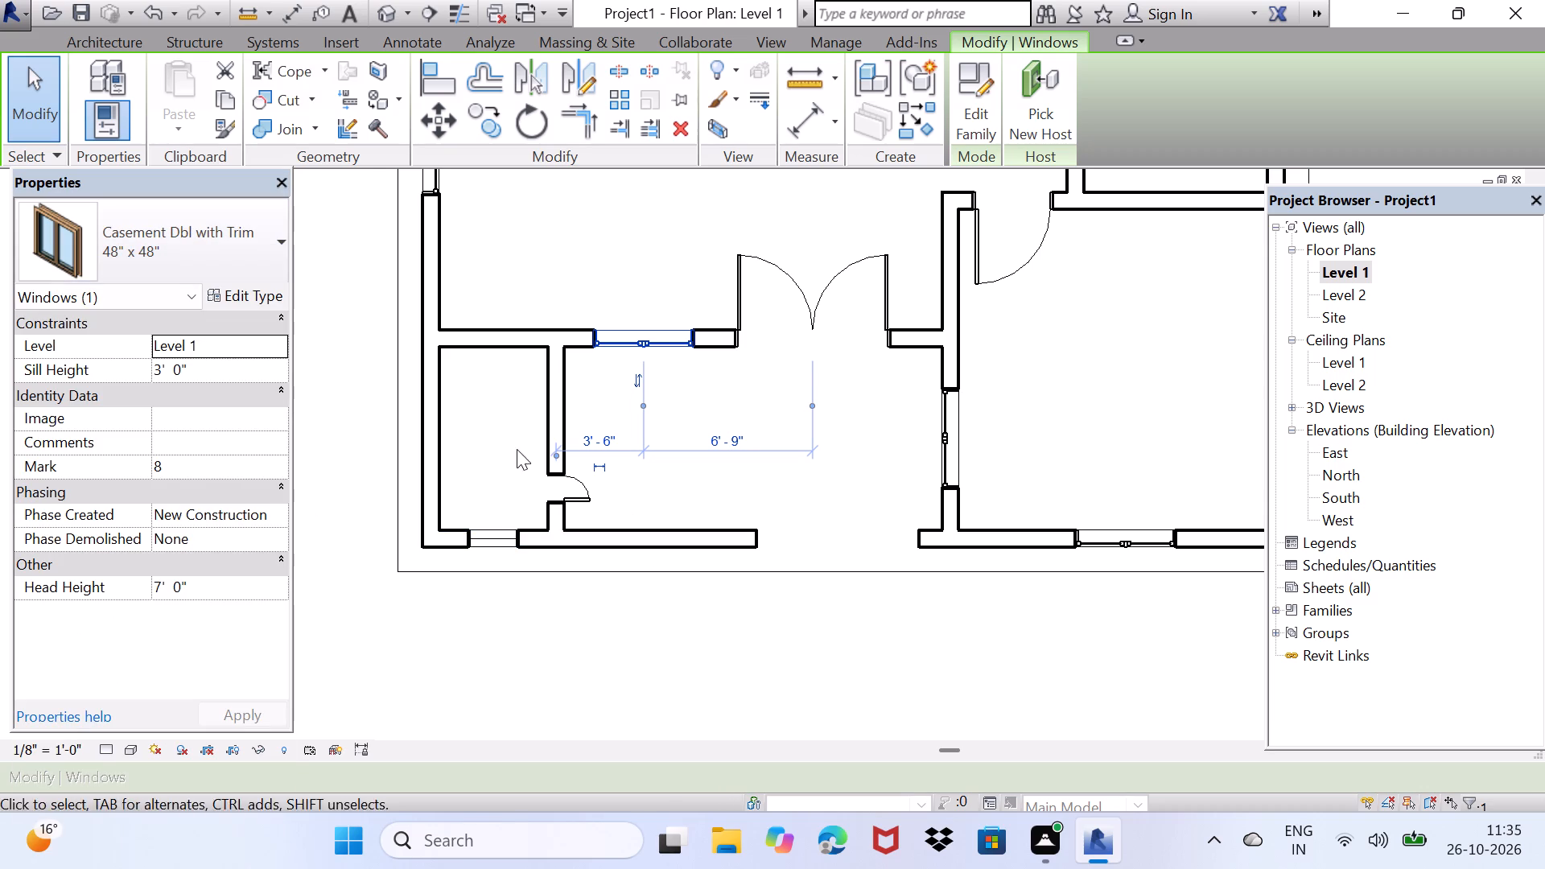
click(196, 255)
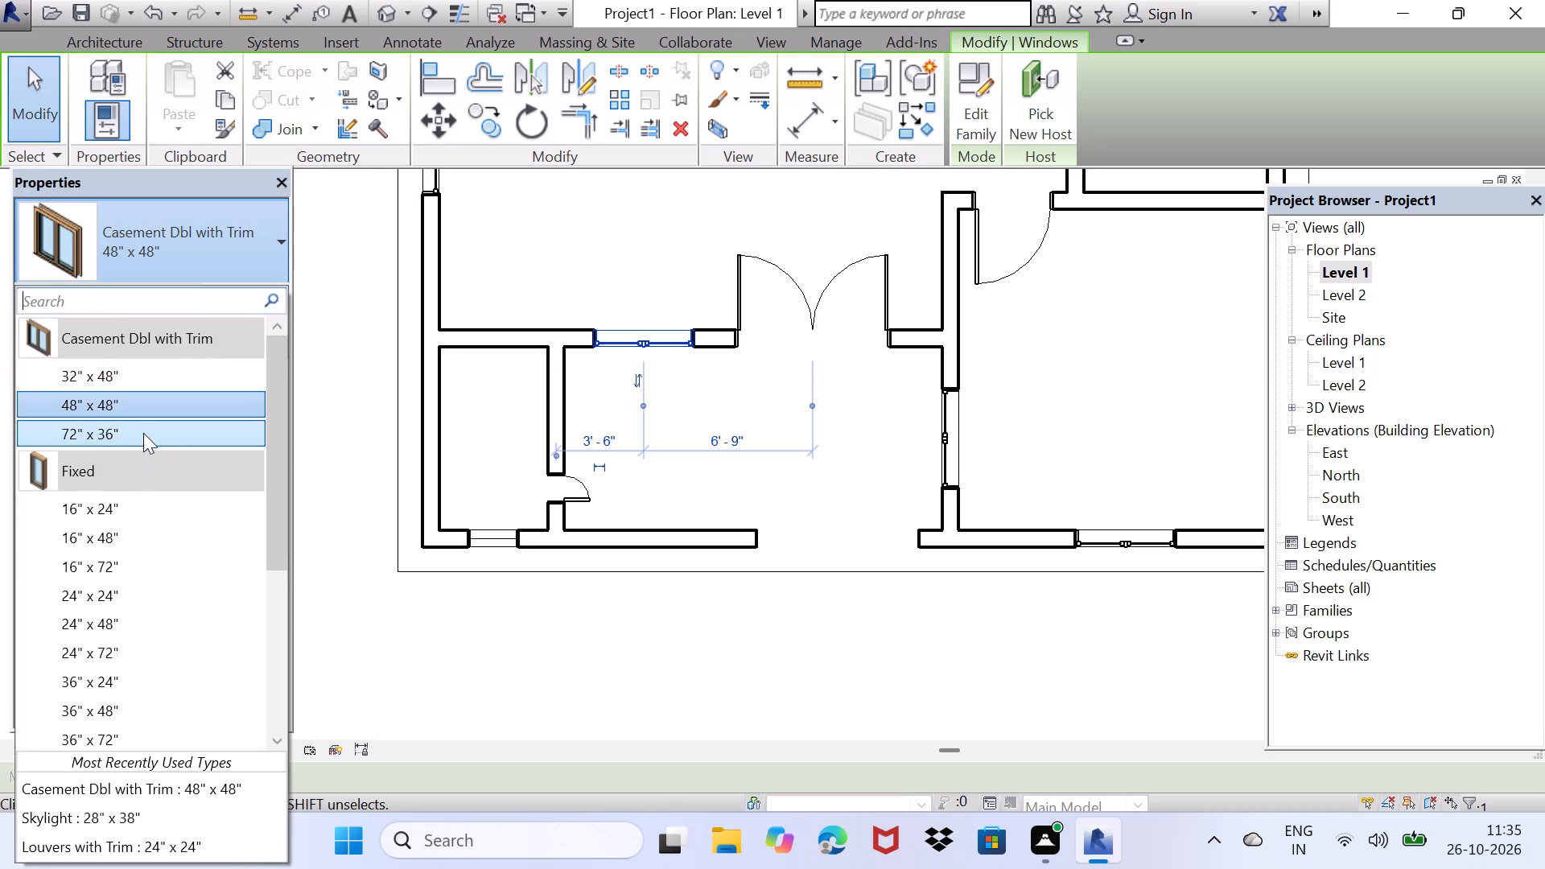
click(119, 369)
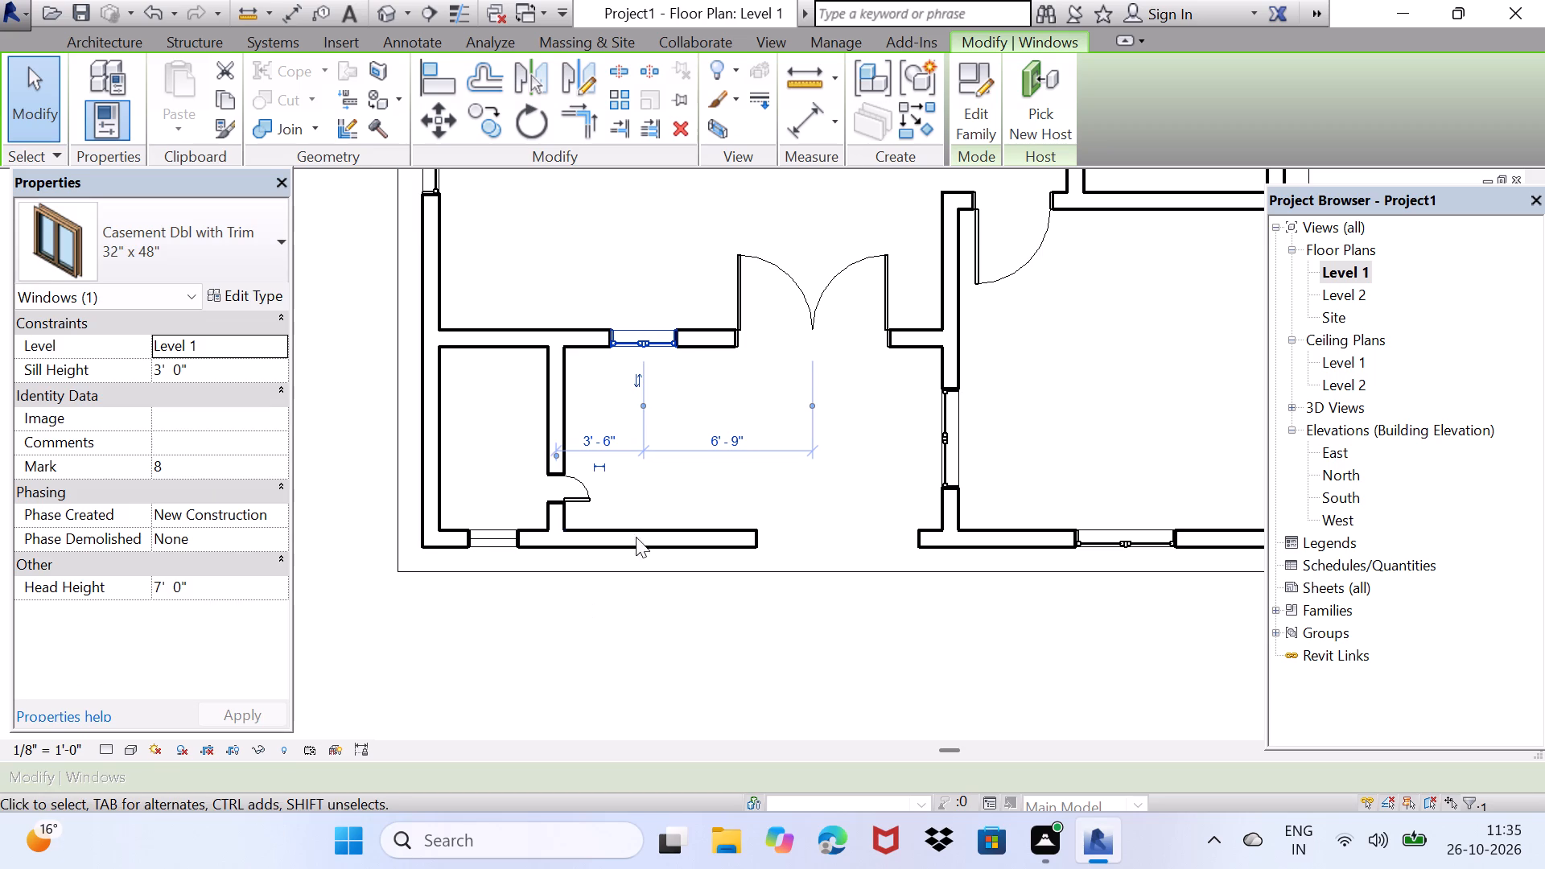
click(665, 538)
click(667, 542)
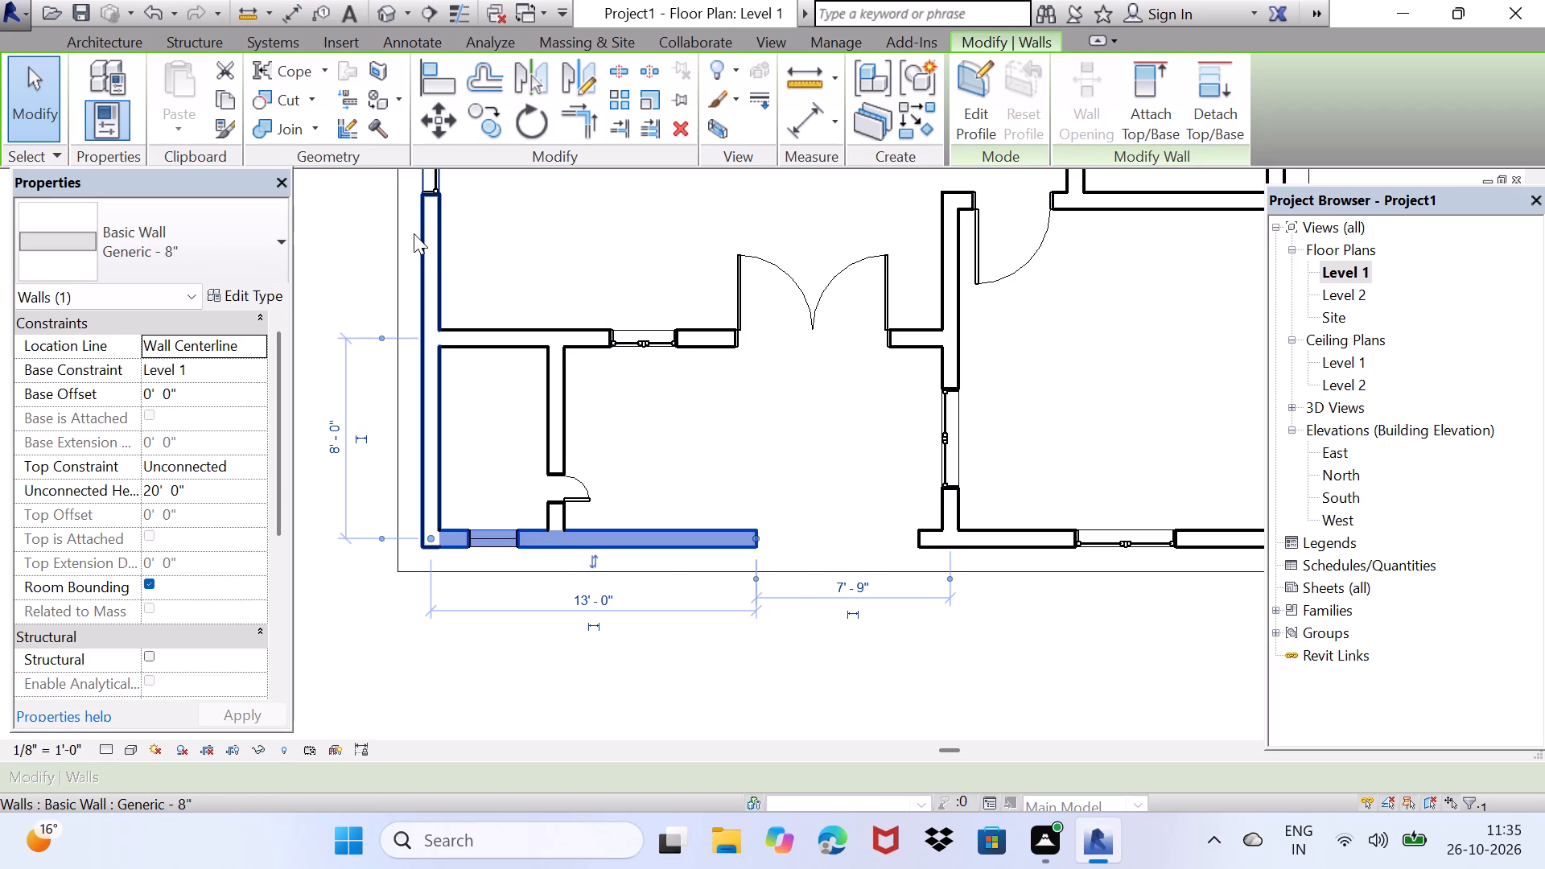
key(Escape)
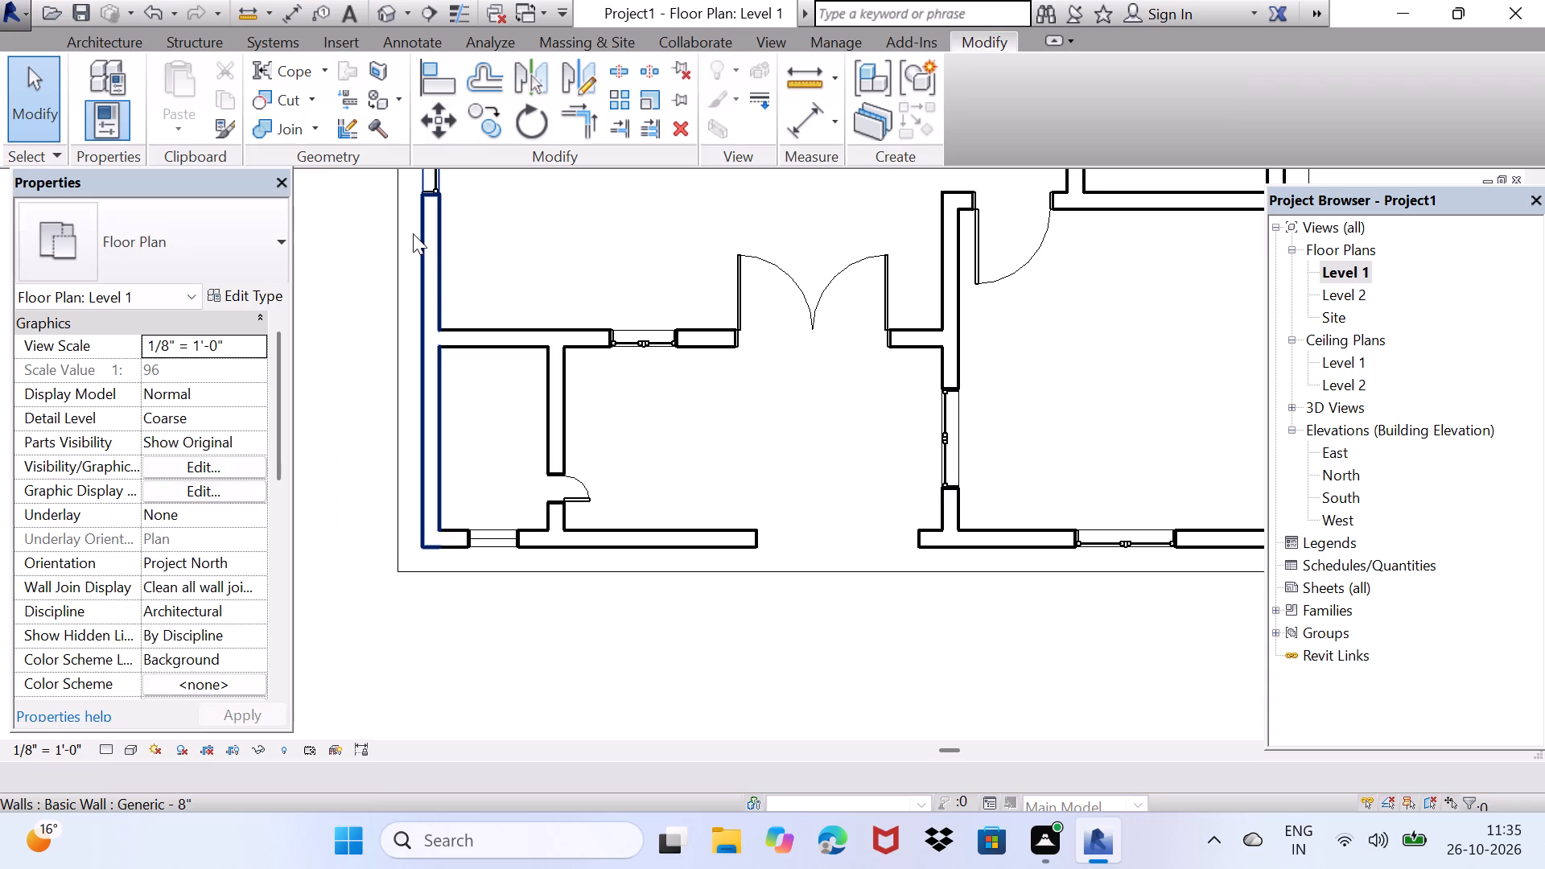
key(Escape)
key(Escape)
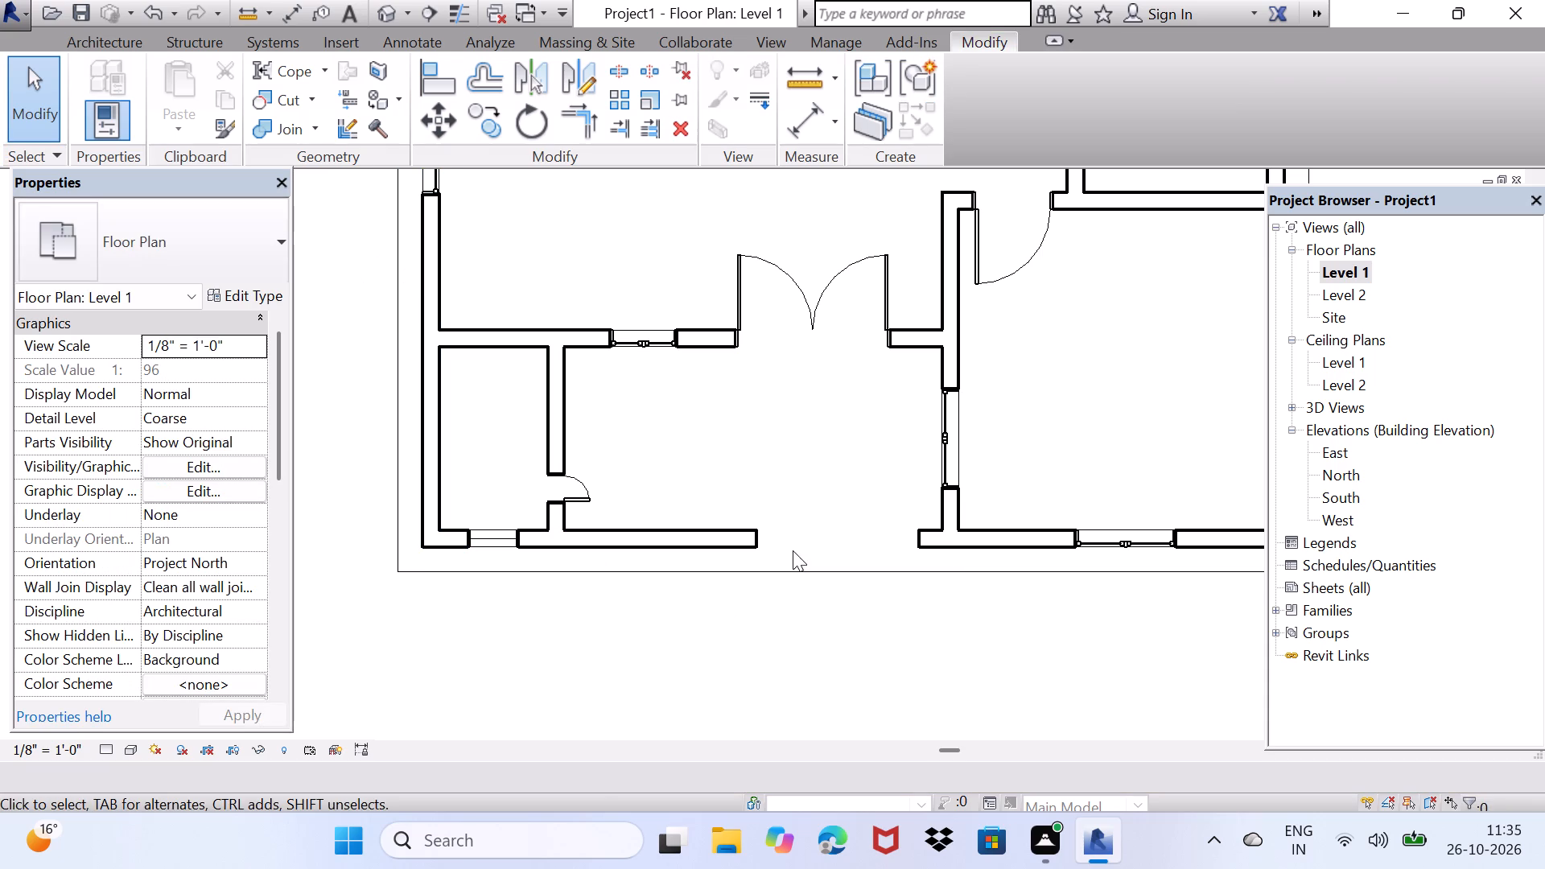
Open the default 3D view of the house at the south entrance opening.
middle_drag(797, 524, 676, 731)
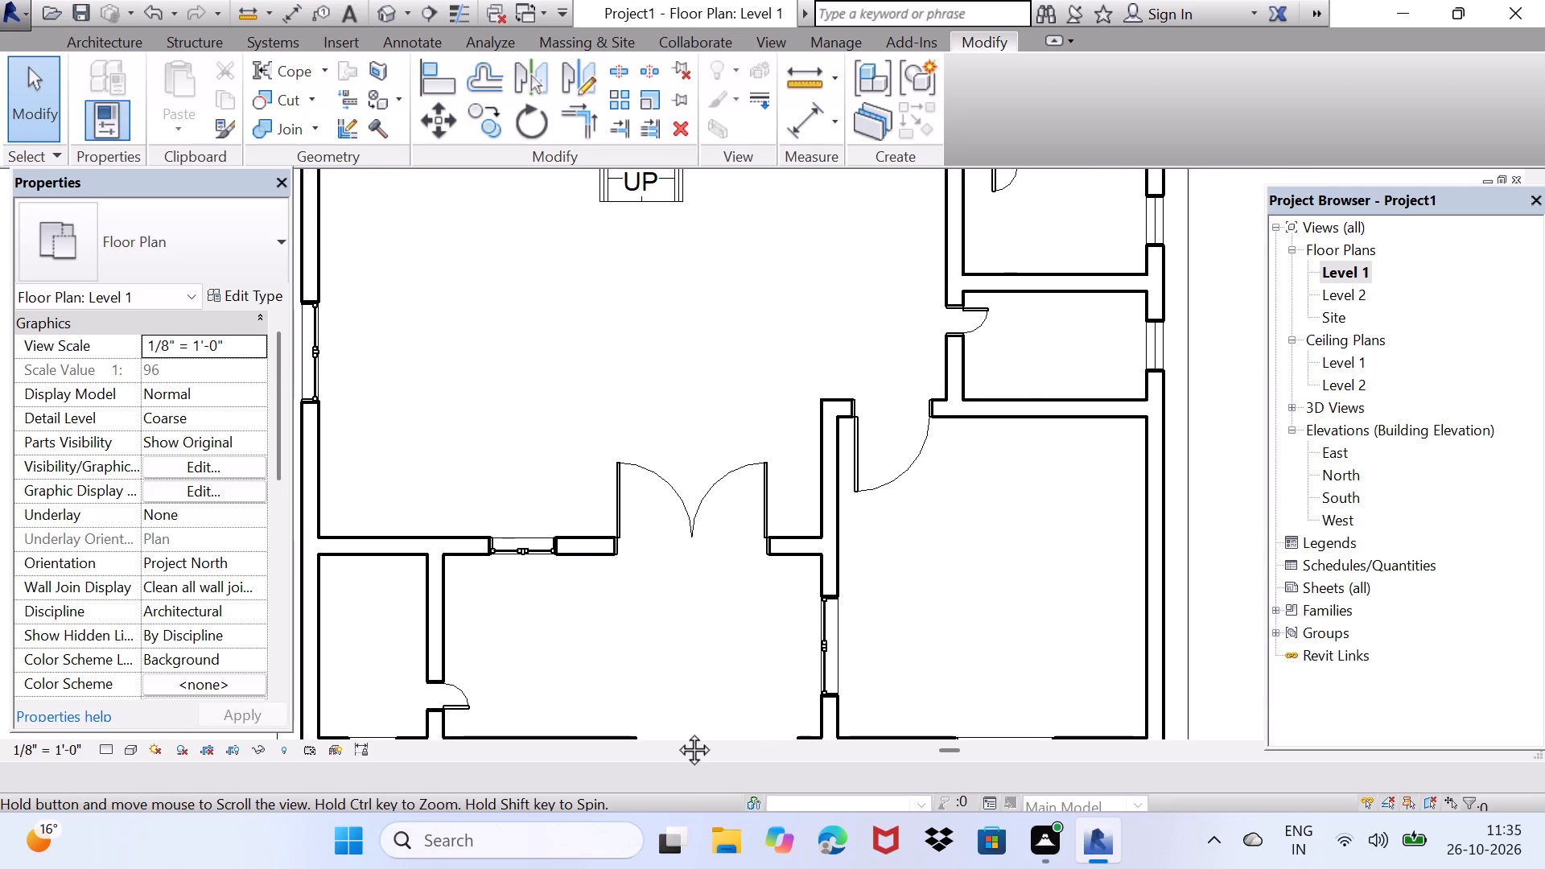
middle_drag(676, 731, 719, 728)
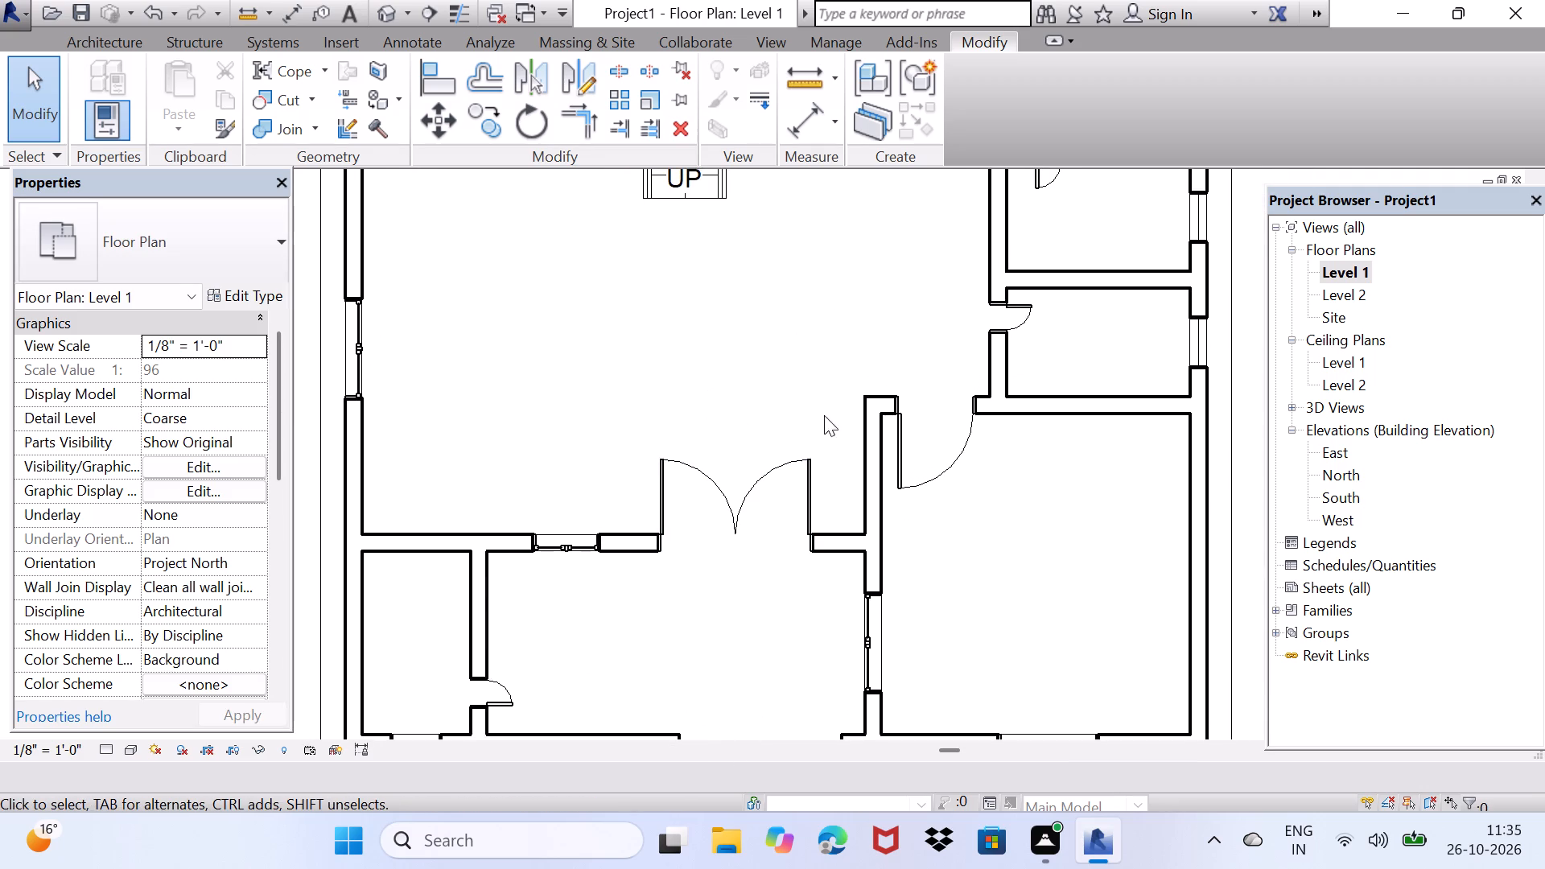
click(794, 373)
double_click(790, 371)
scroll(774, 542, down, 3)
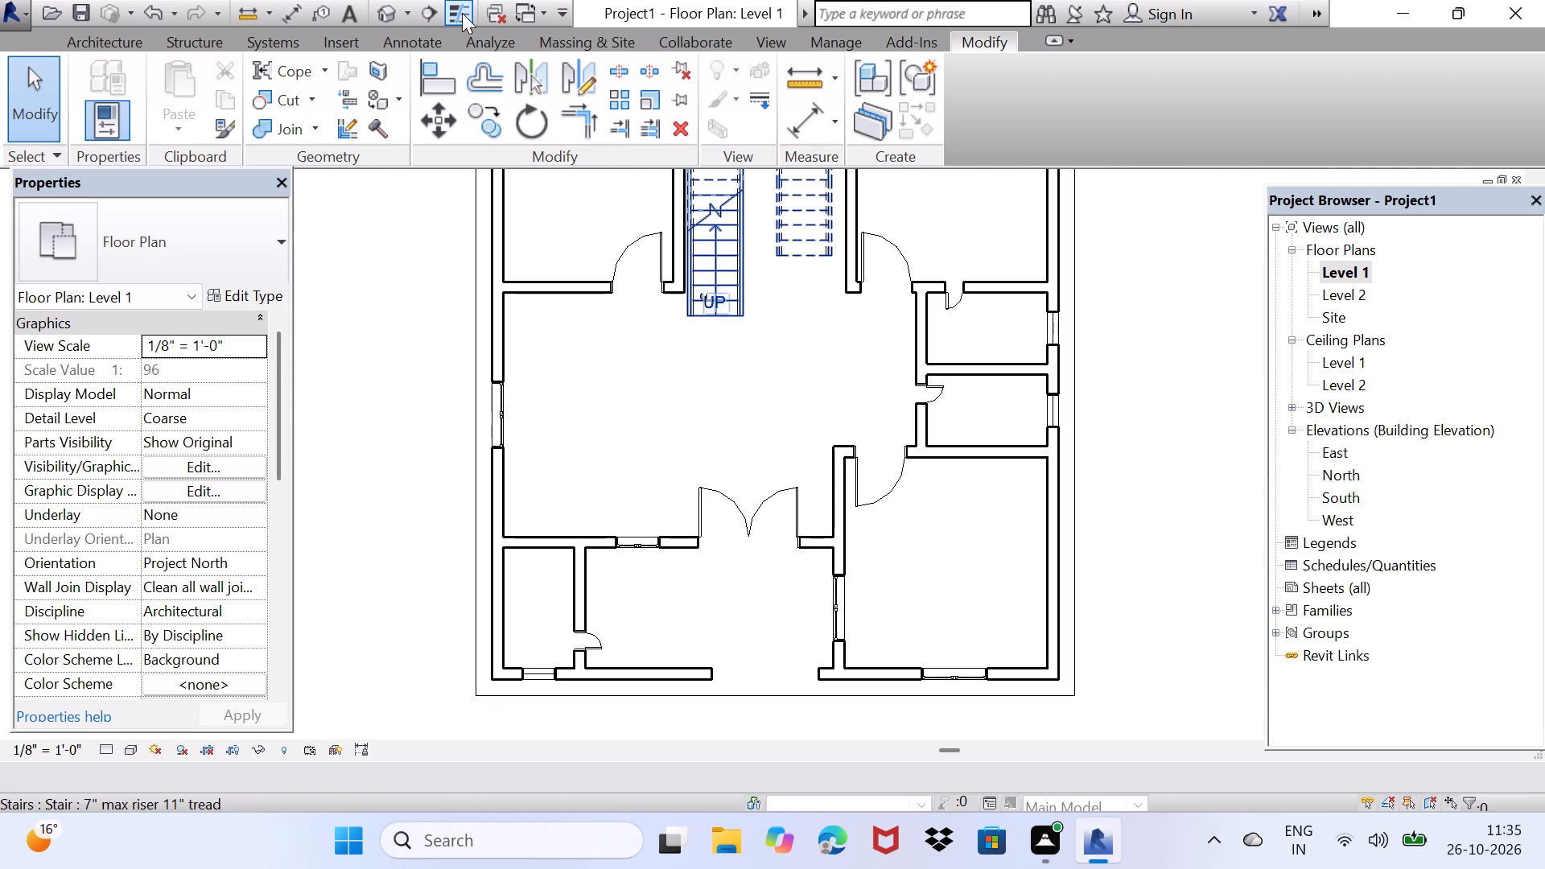
click(393, 8)
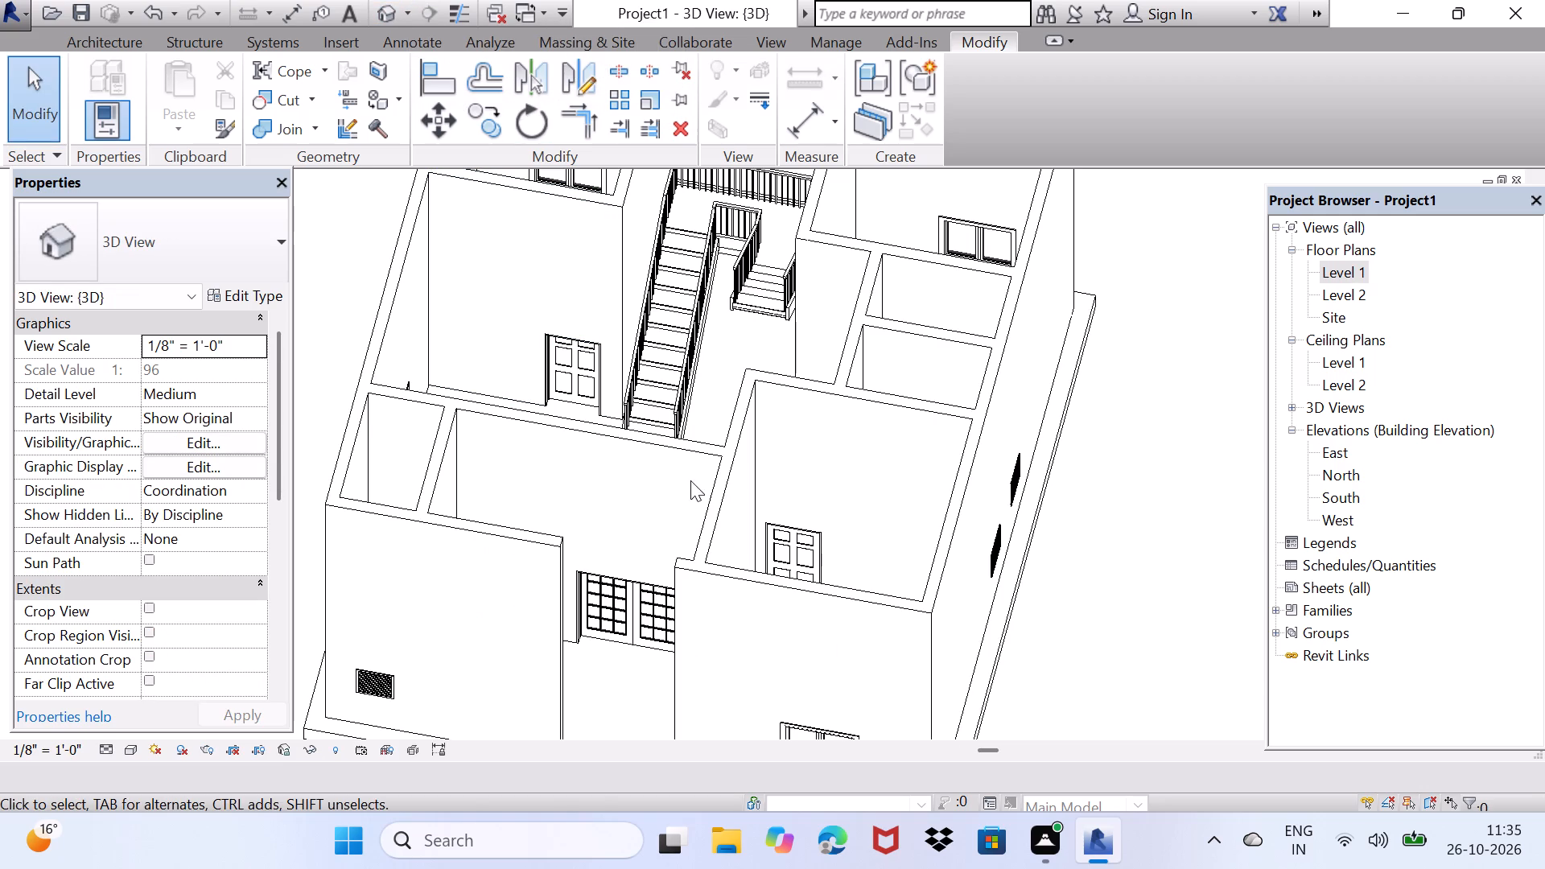
middle_drag(694, 471, 756, 297)
scroll(635, 503, up, 3)
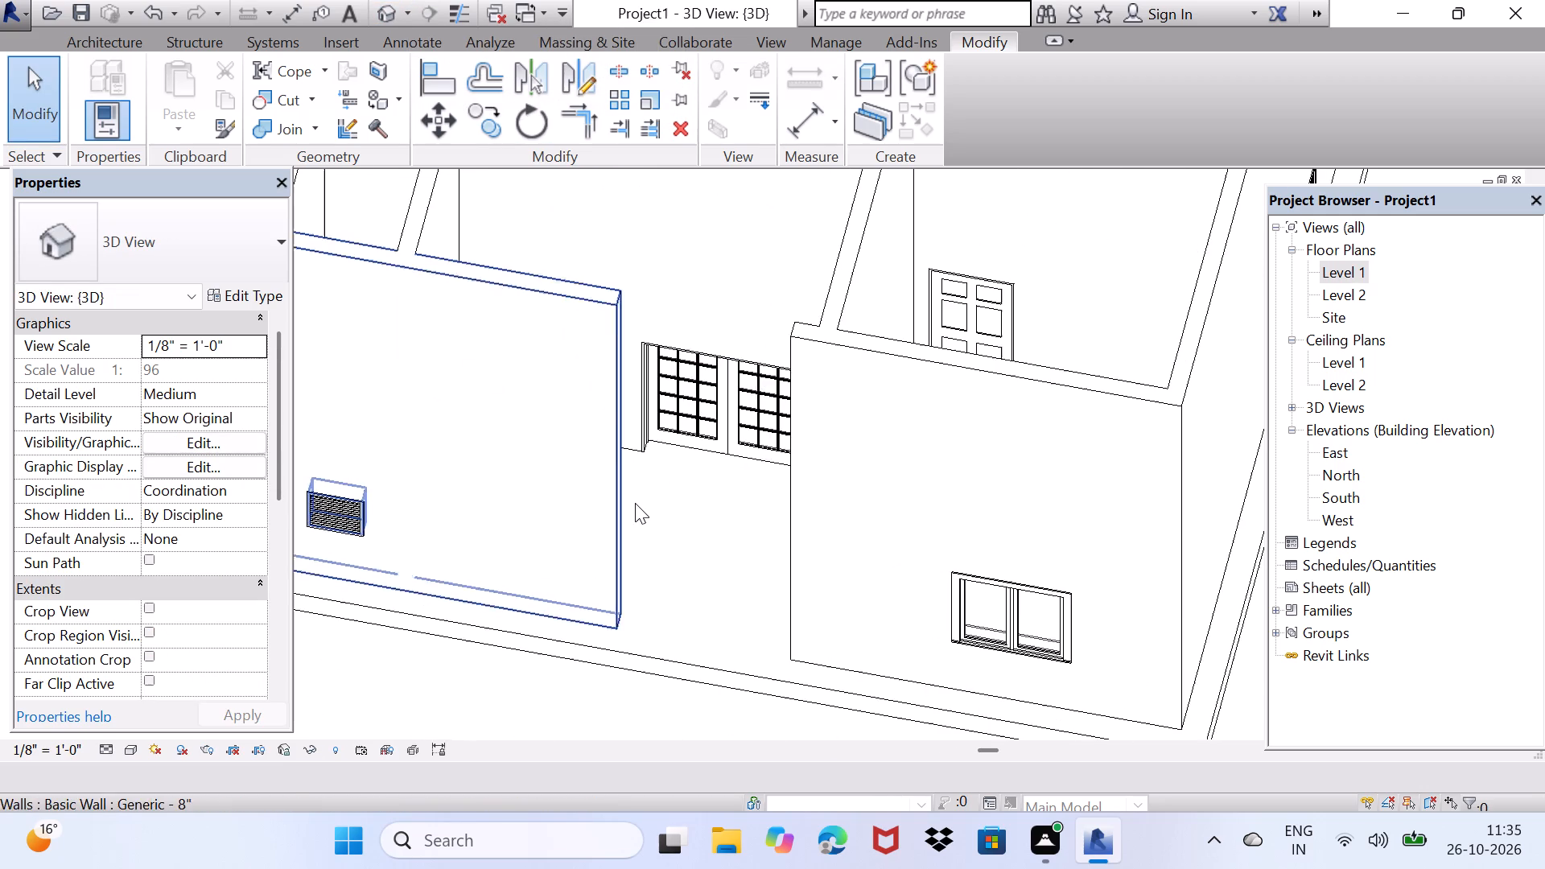
scroll(635, 517, up, 2)
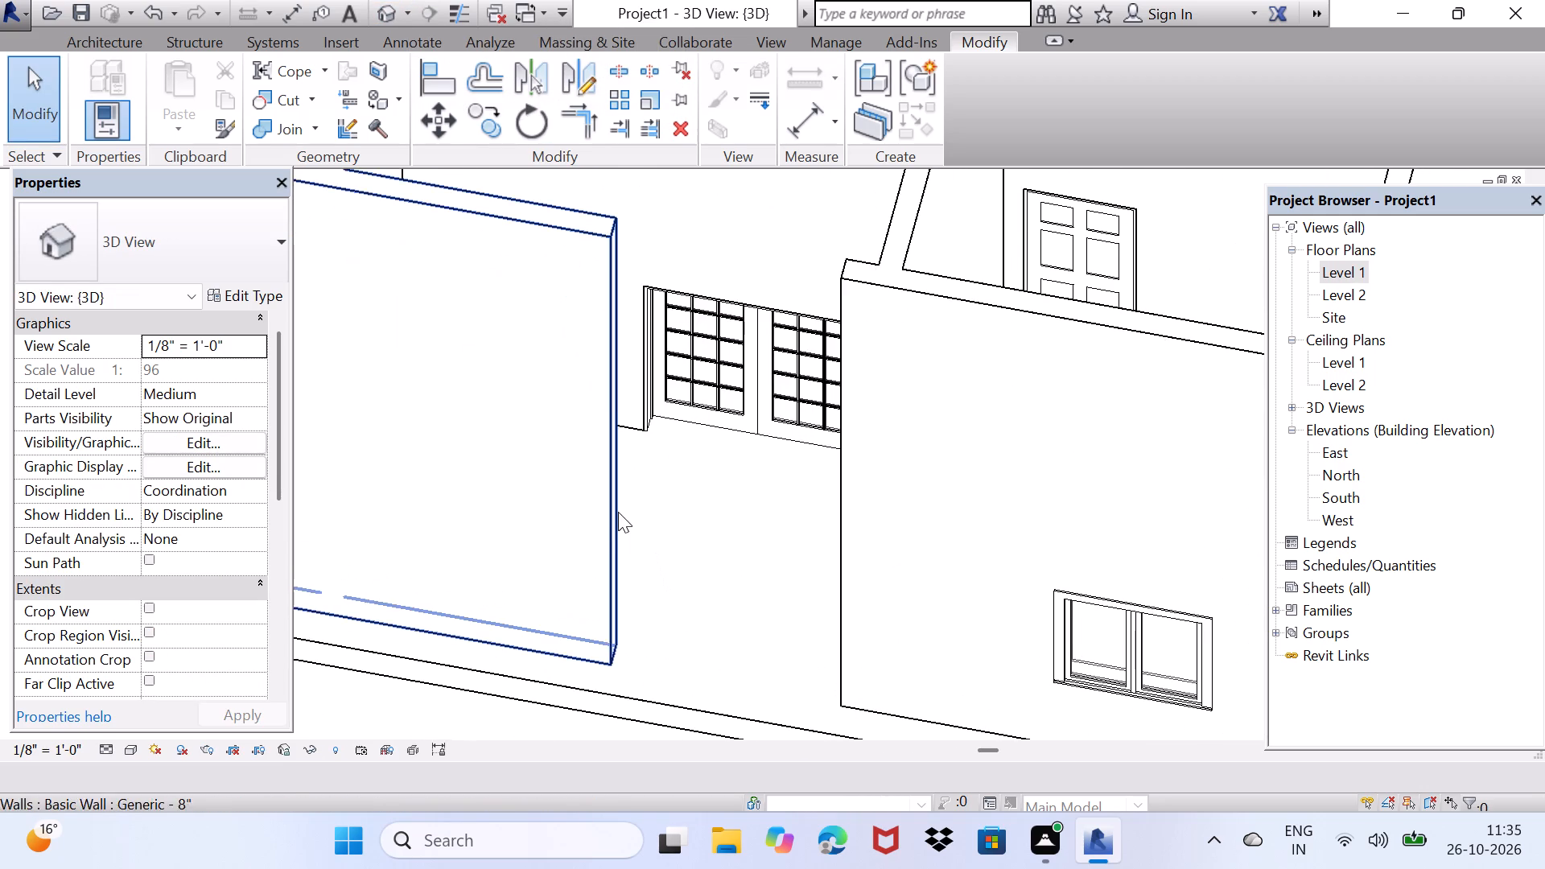
middle_drag(618, 512, 631, 529)
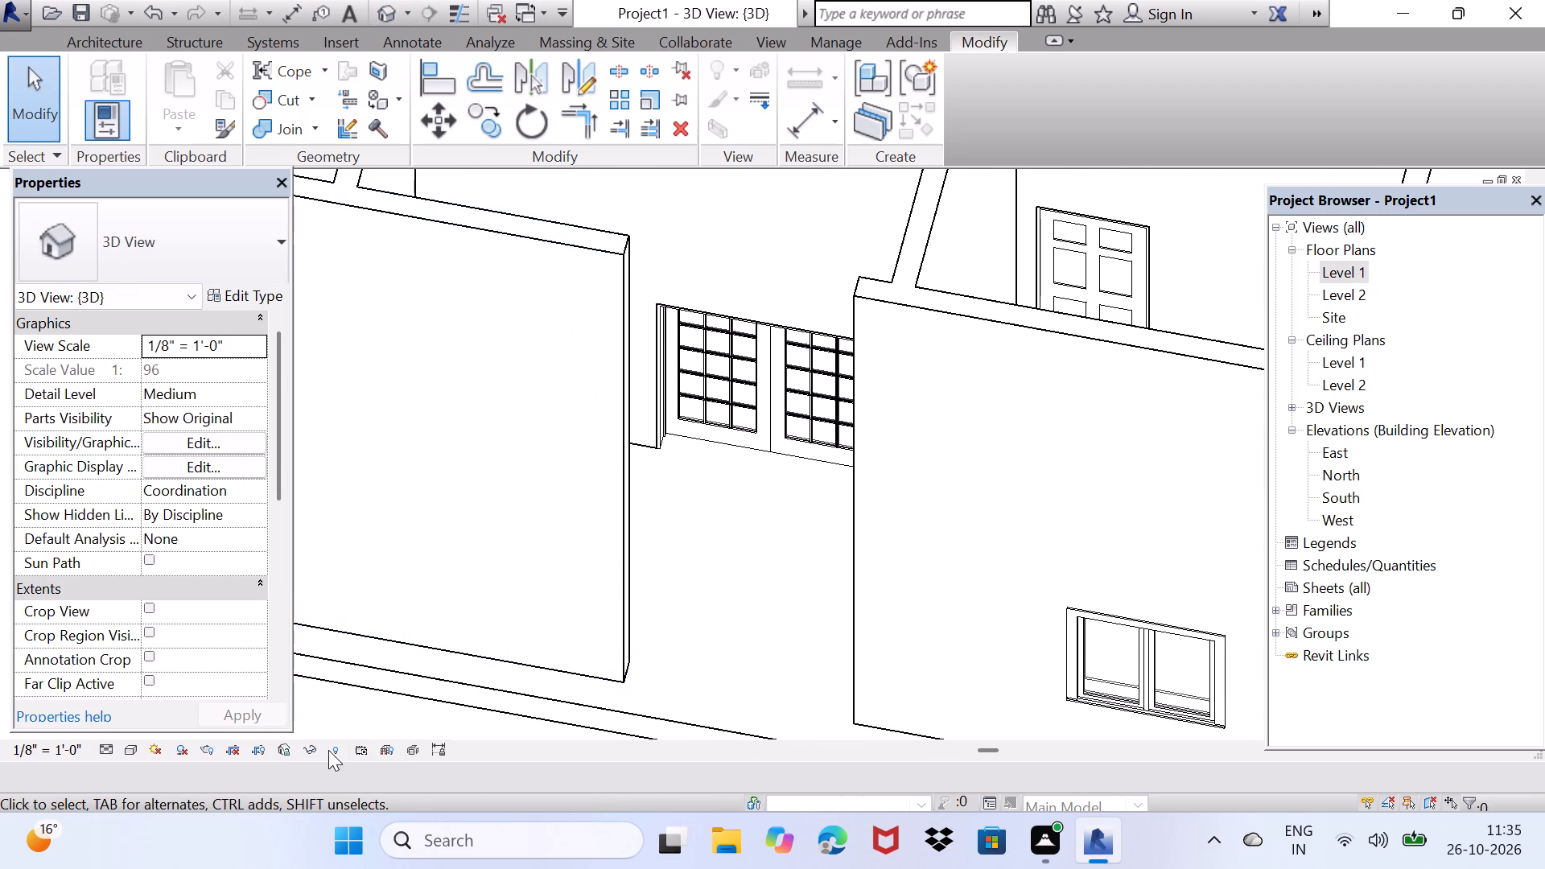
Set the 3D view's visual style to Shaded.
click(129, 750)
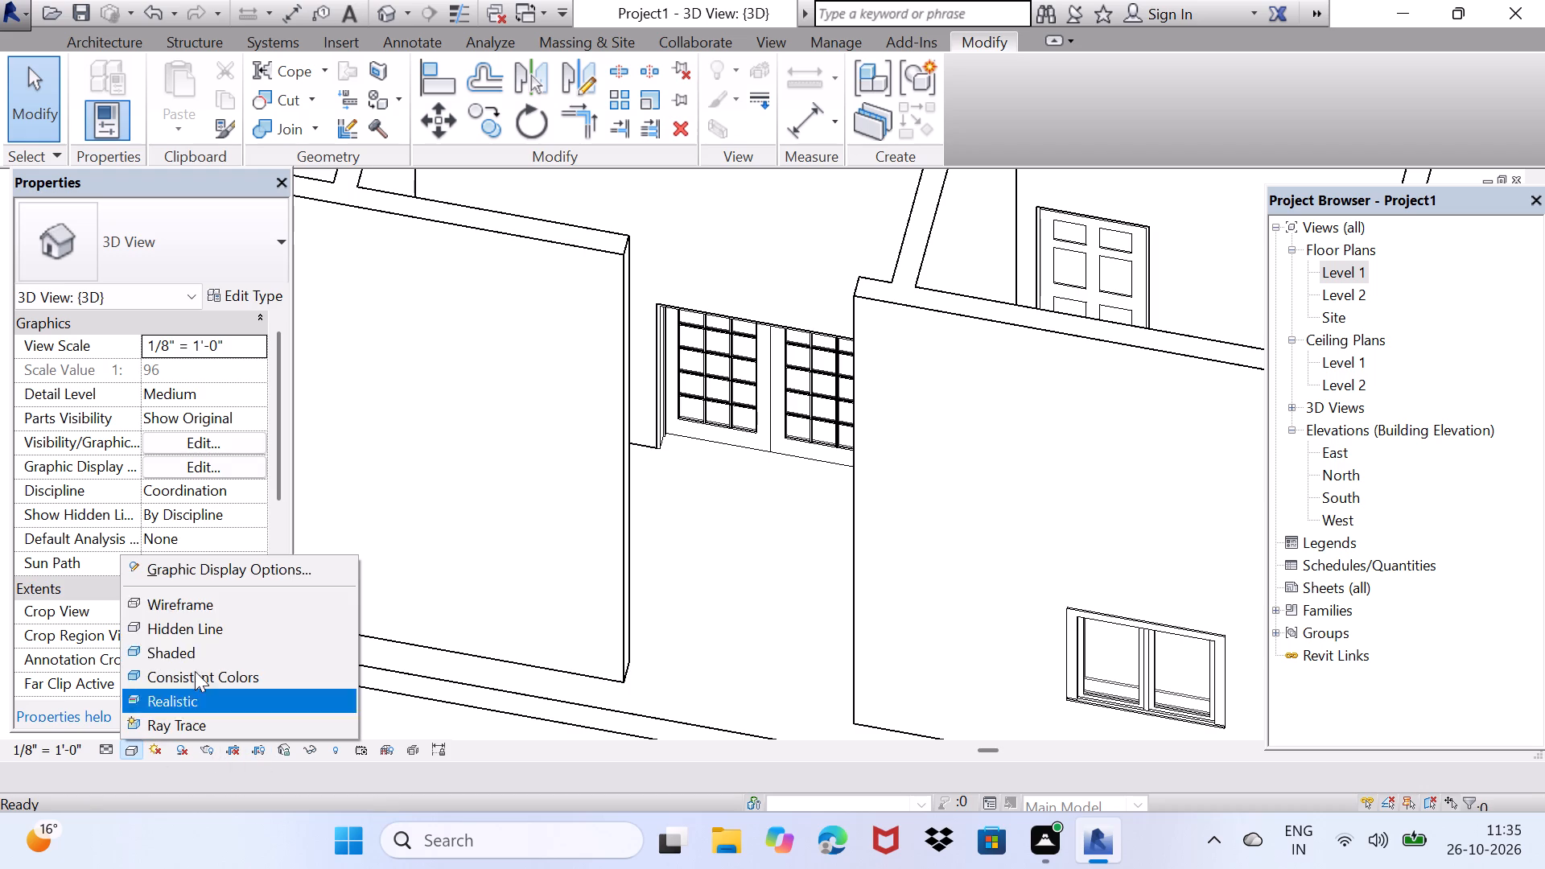
click(237, 637)
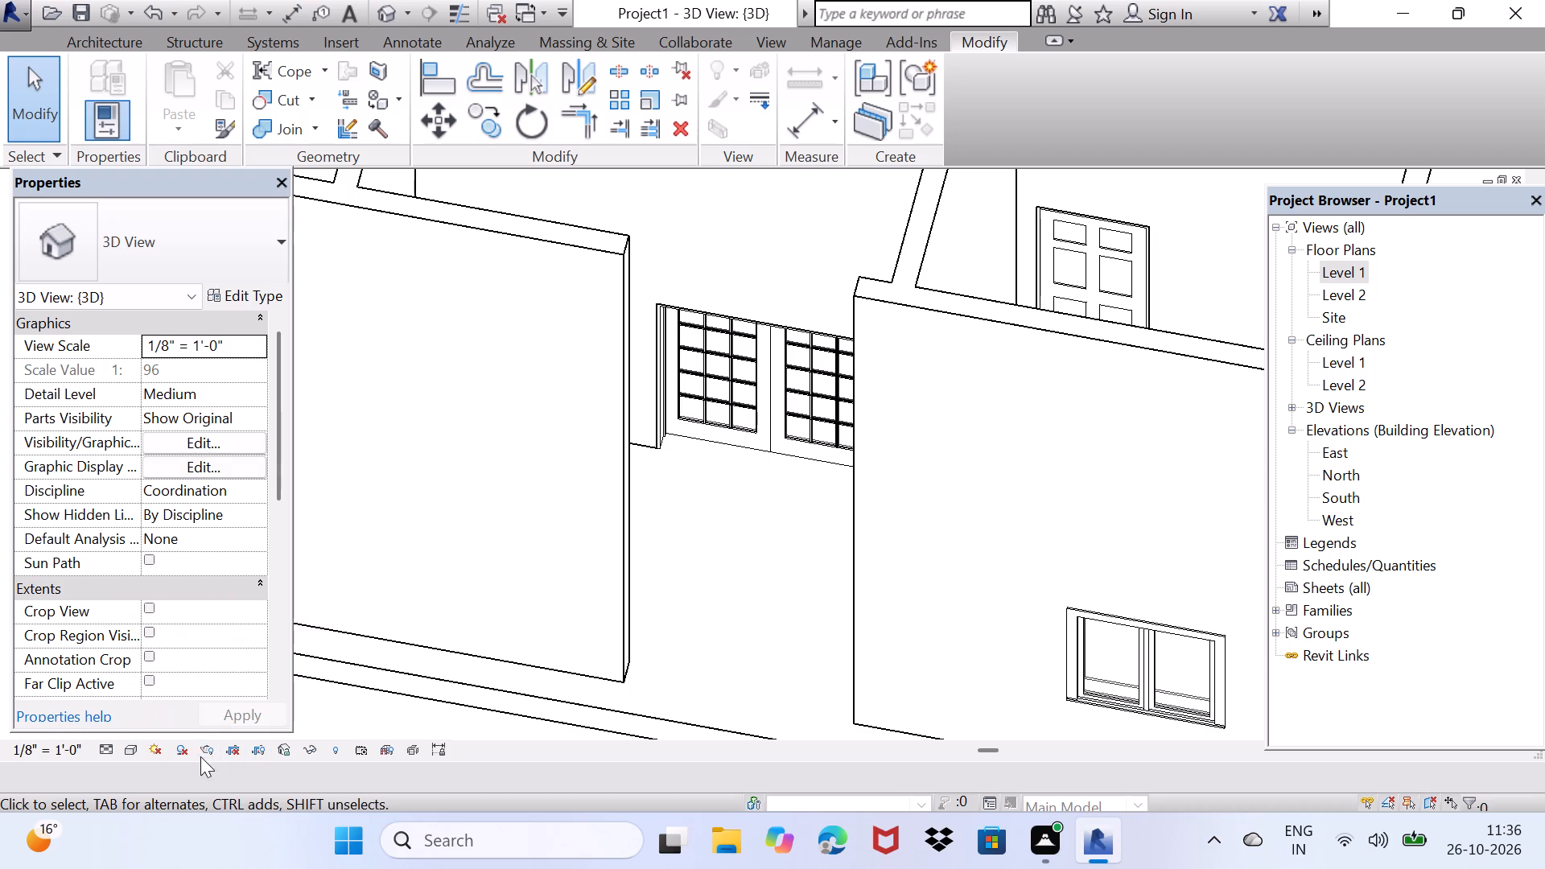
click(138, 752)
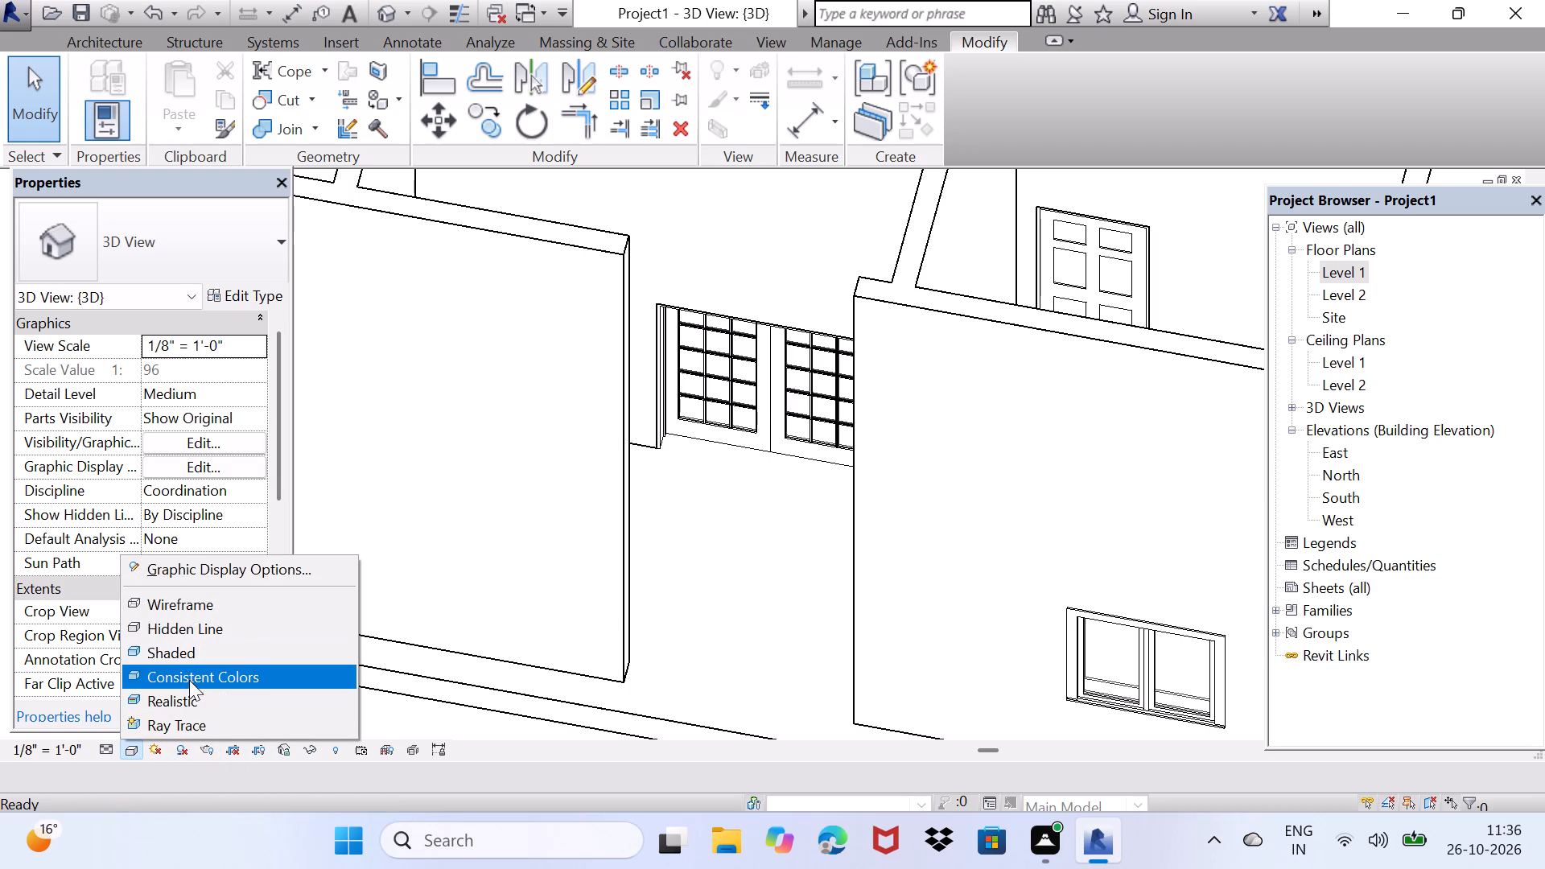
click(184, 658)
Examine the entrance opening, the south facade and the east wall's louvered windows in 3D.
middle_drag(781, 637, 744, 650)
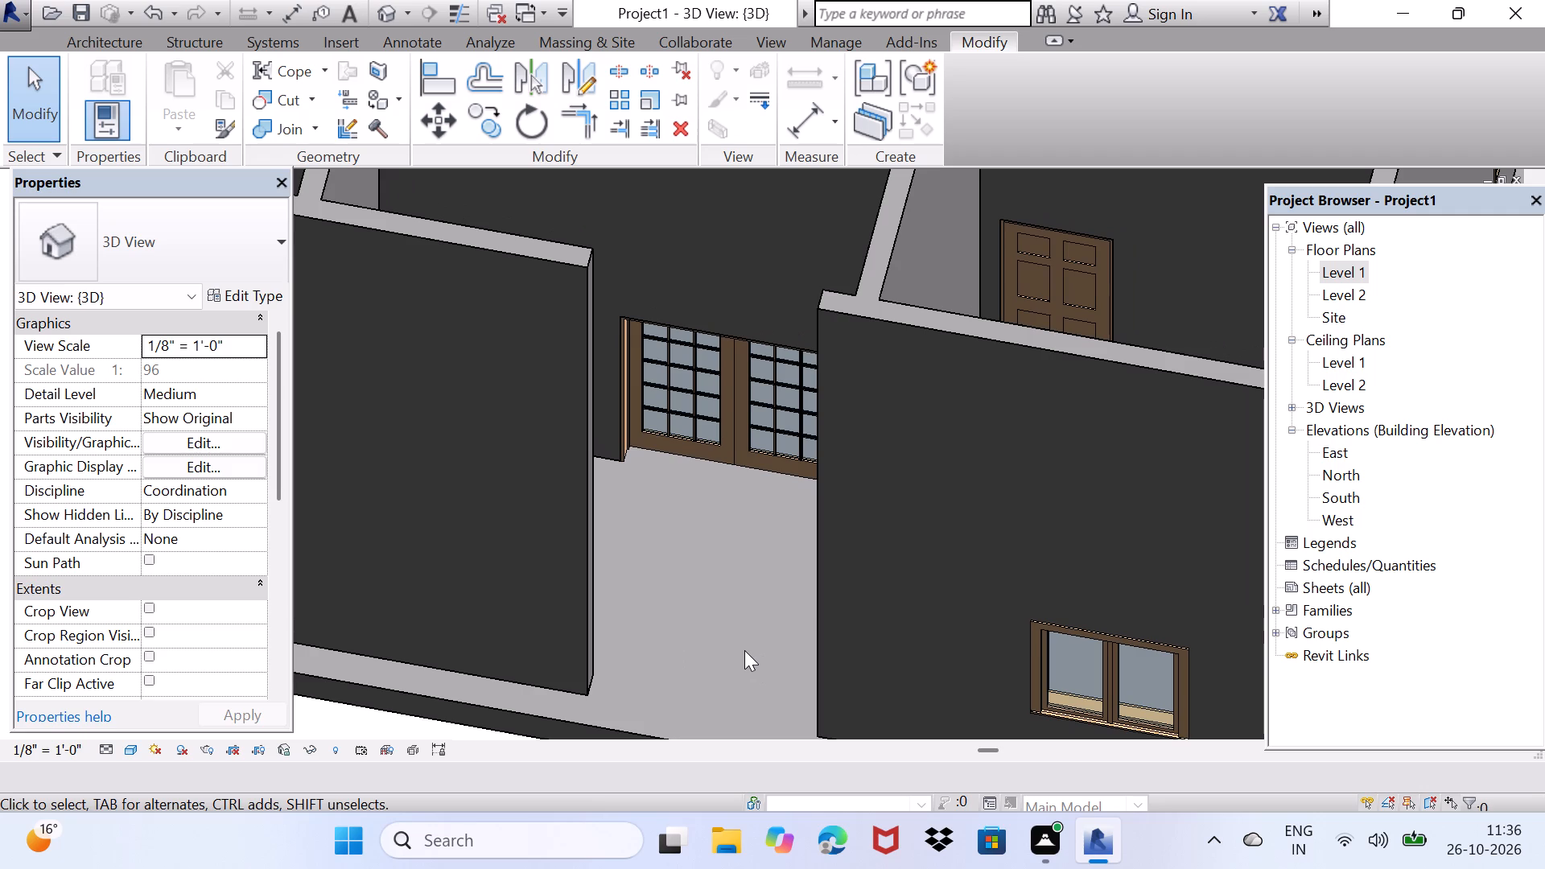
shift+middle_drag(744, 650, 768, 661)
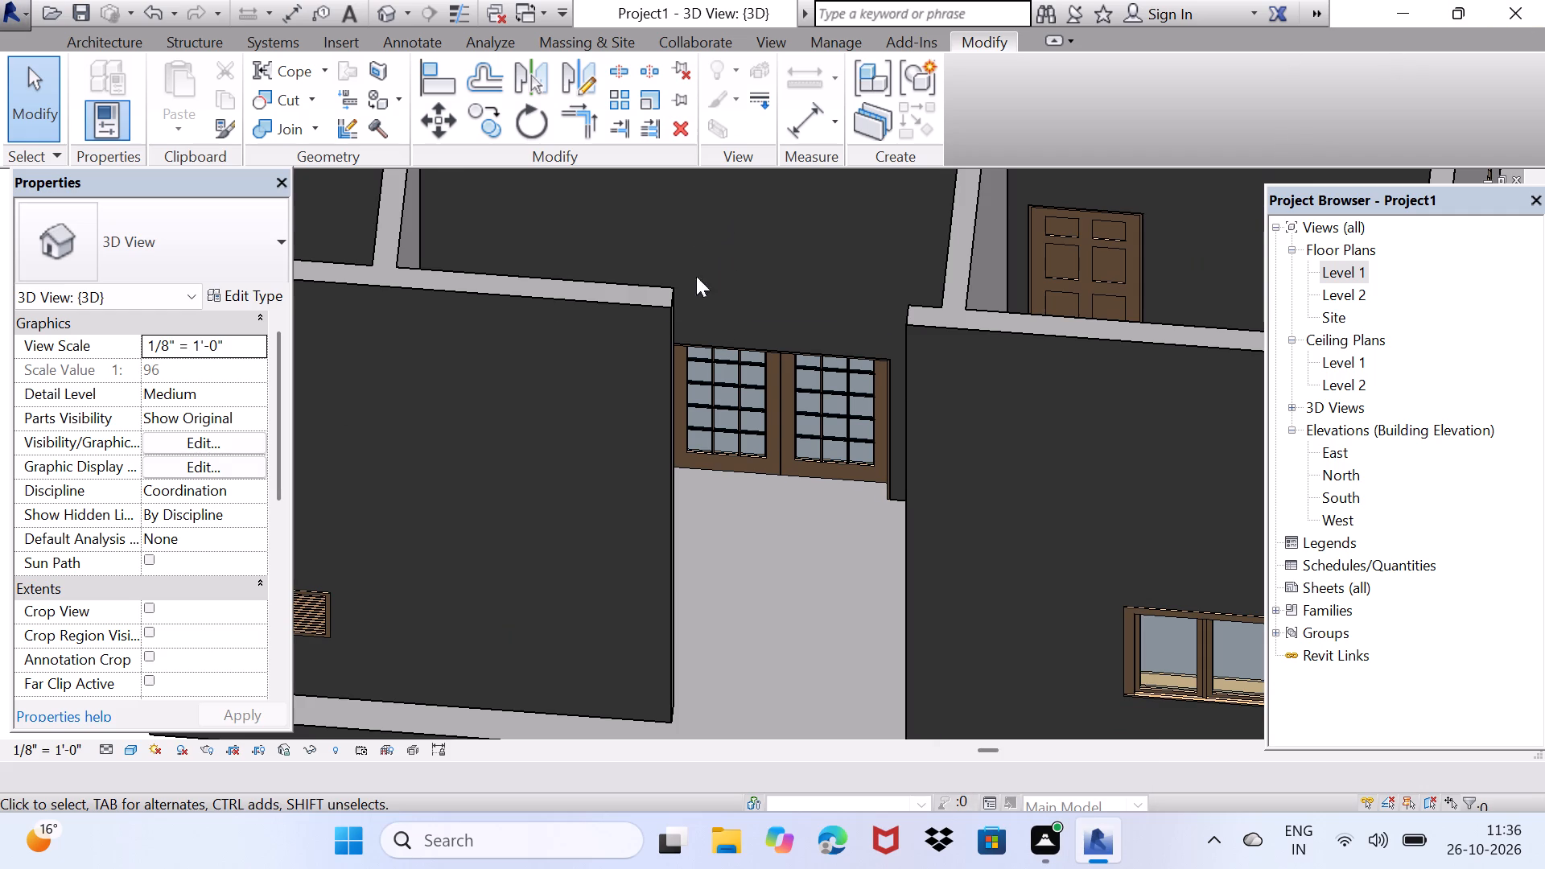
scroll(768, 381, down, 3)
middle_drag(704, 529, 701, 502)
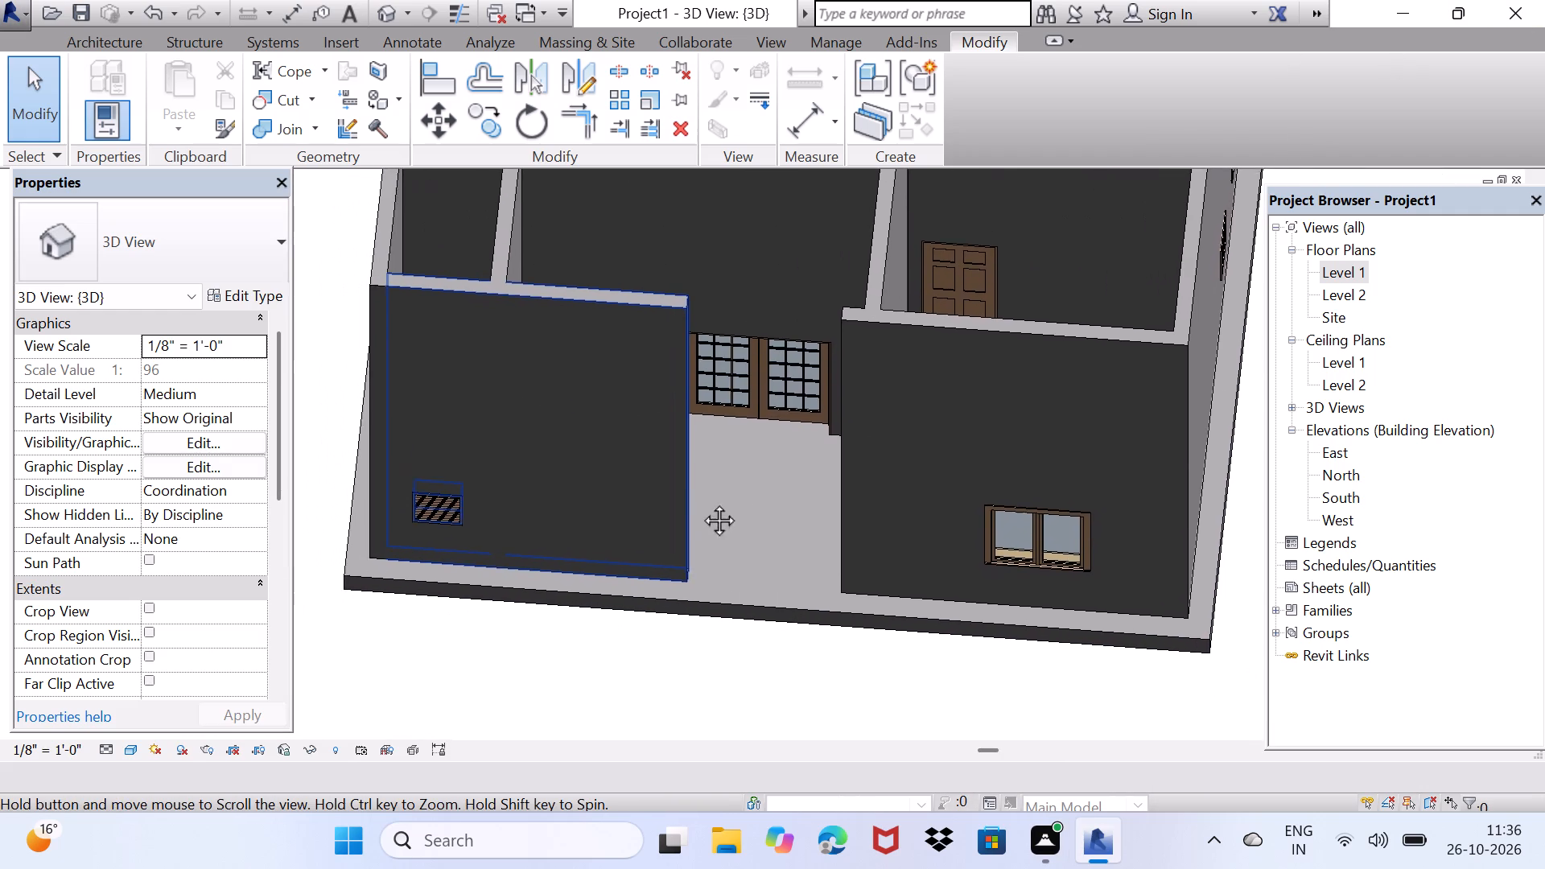
middle_drag(701, 502, 654, 345)
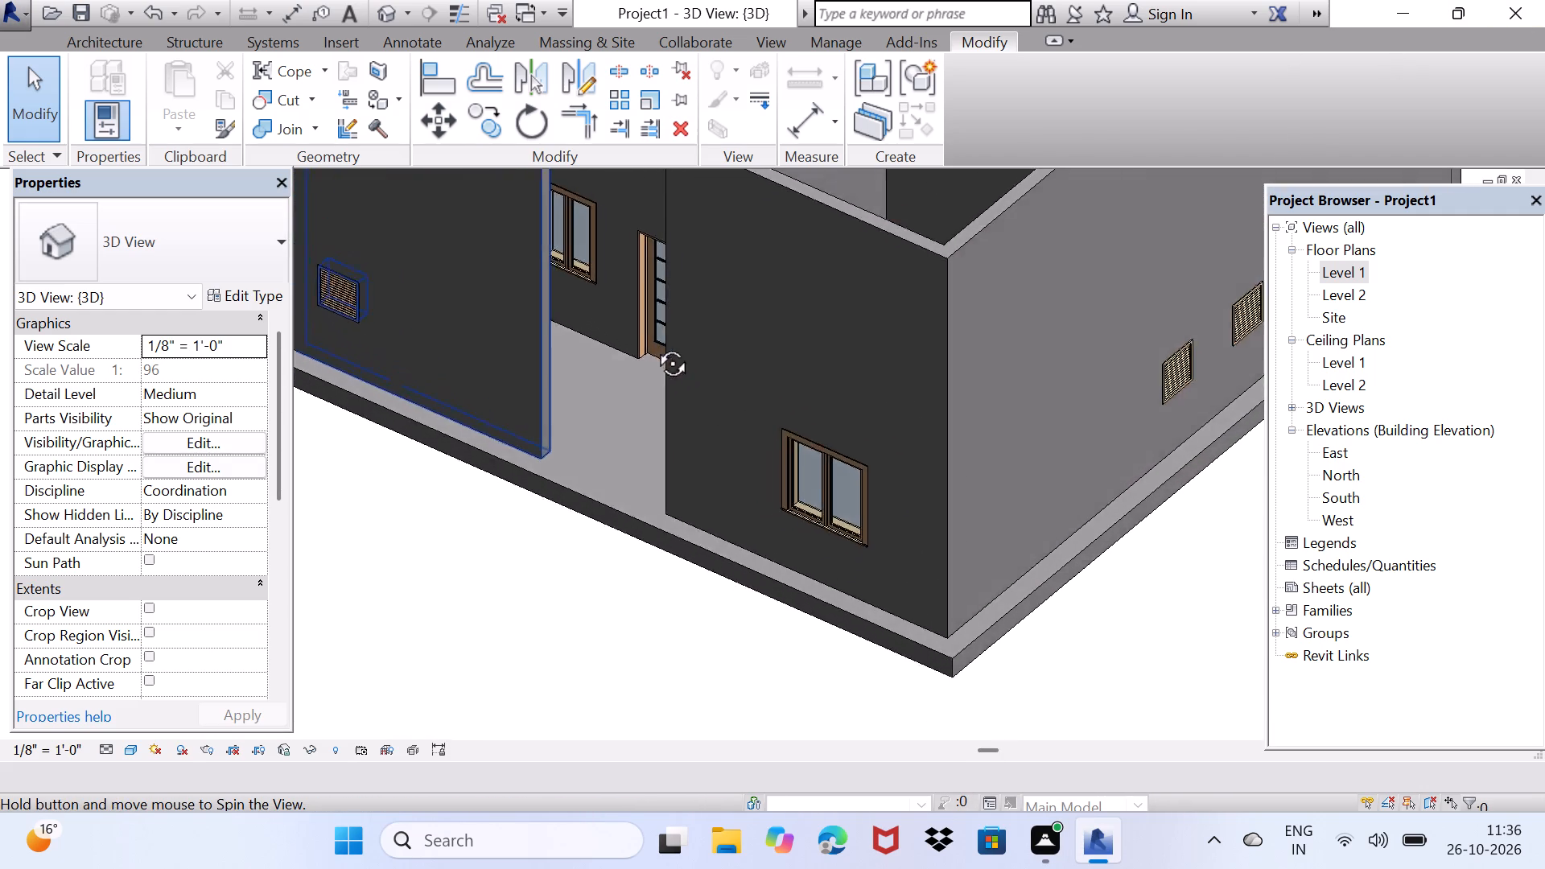
middle_drag(654, 345, 791, 430)
shift+middle_drag(791, 430, 623, 406)
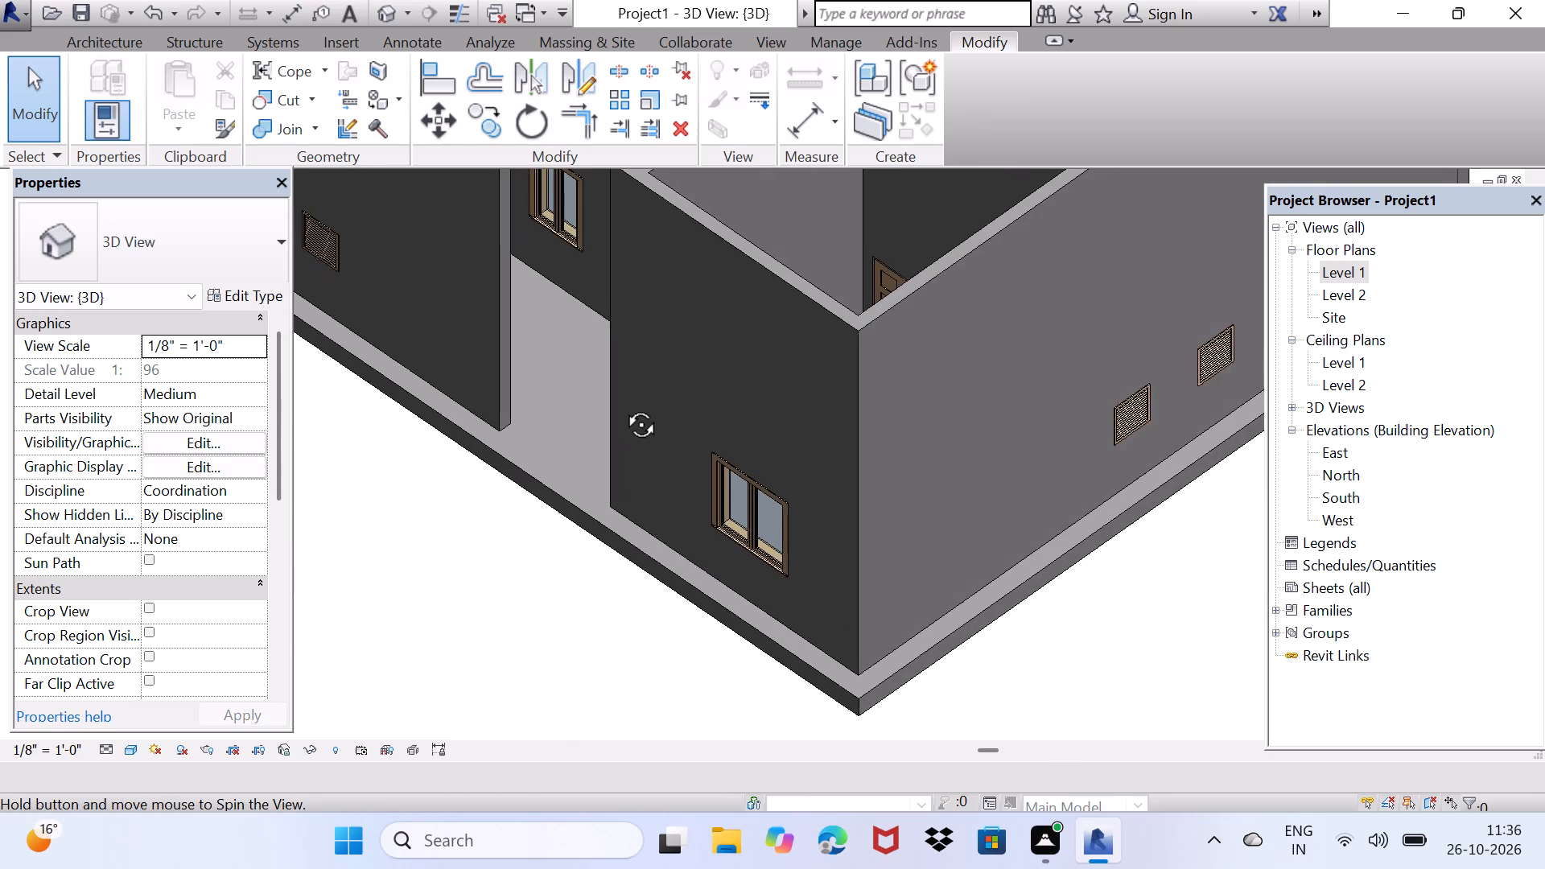
shift+middle_drag(623, 406, 619, 397)
scroll(577, 381, down, 6)
shift+middle_drag(586, 388, 516, 420)
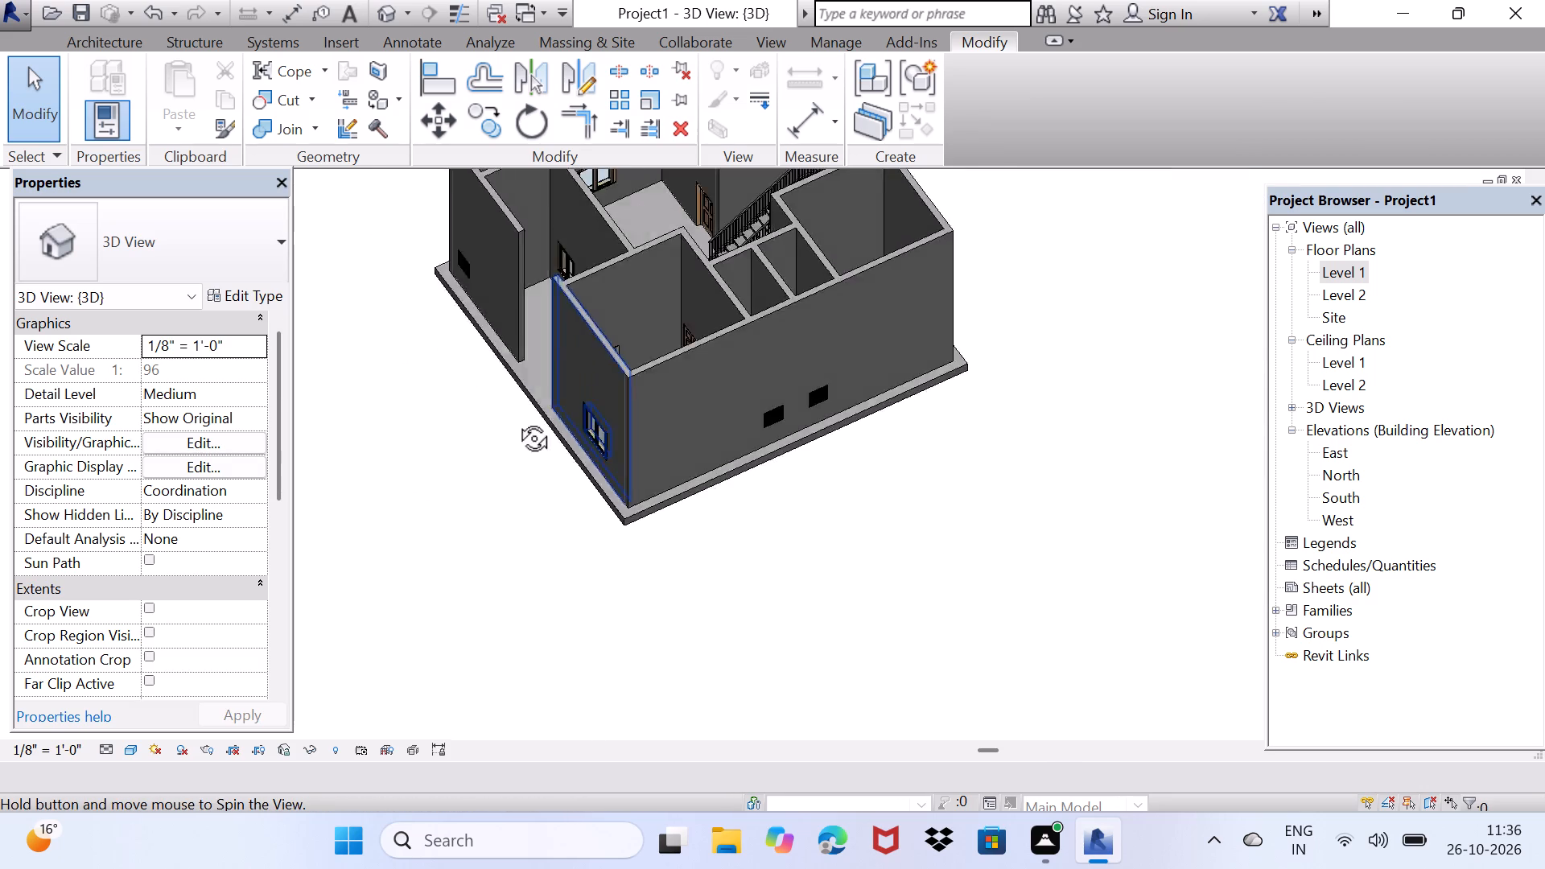
shift+middle_drag(516, 420, 496, 372)
scroll(682, 469, up, 3)
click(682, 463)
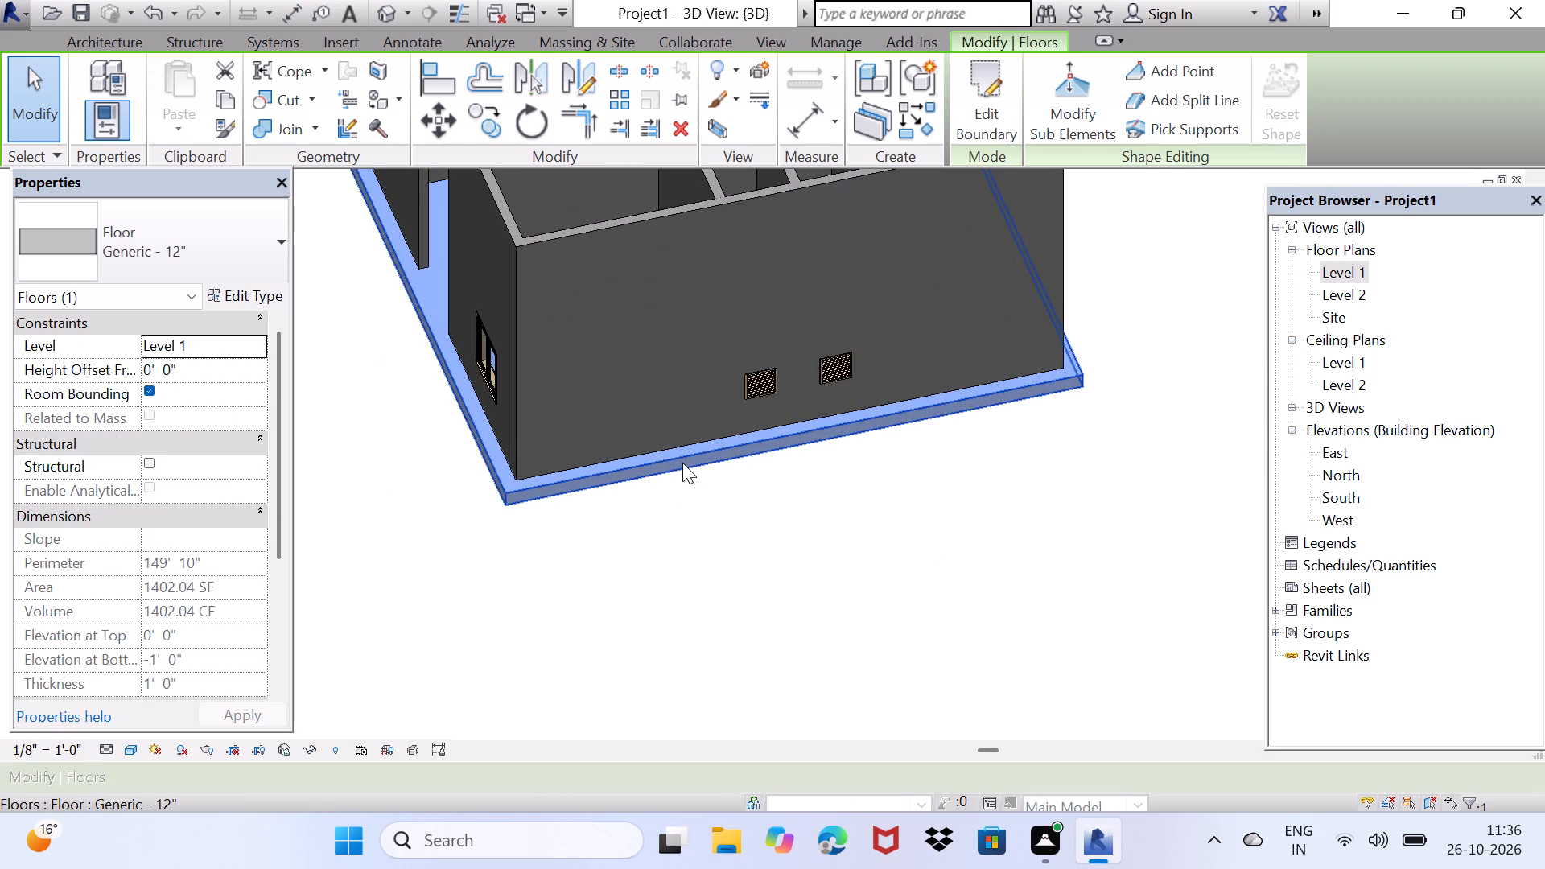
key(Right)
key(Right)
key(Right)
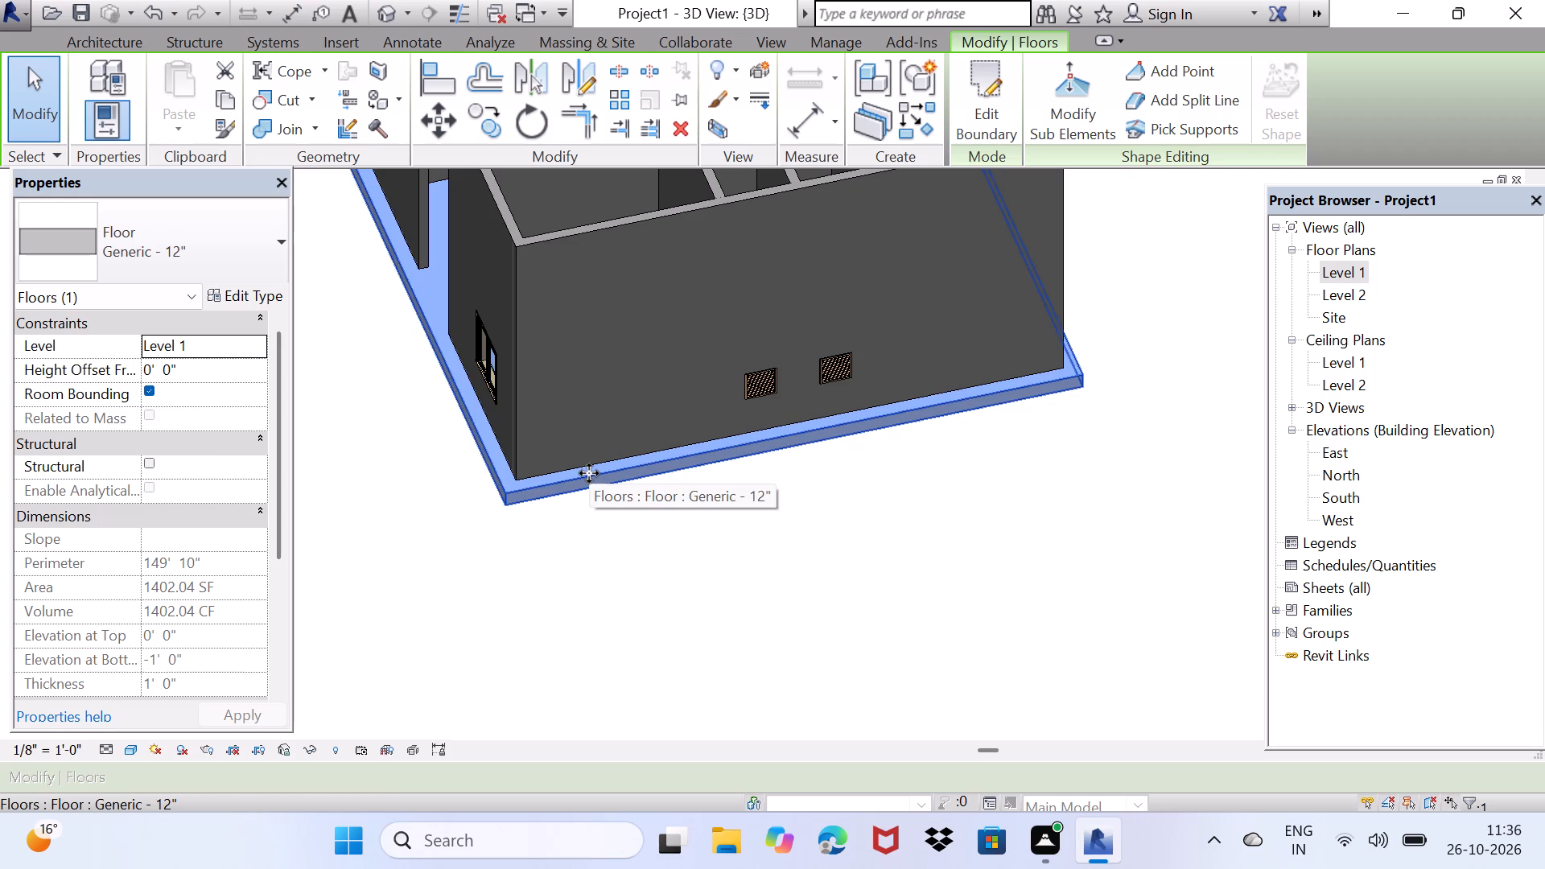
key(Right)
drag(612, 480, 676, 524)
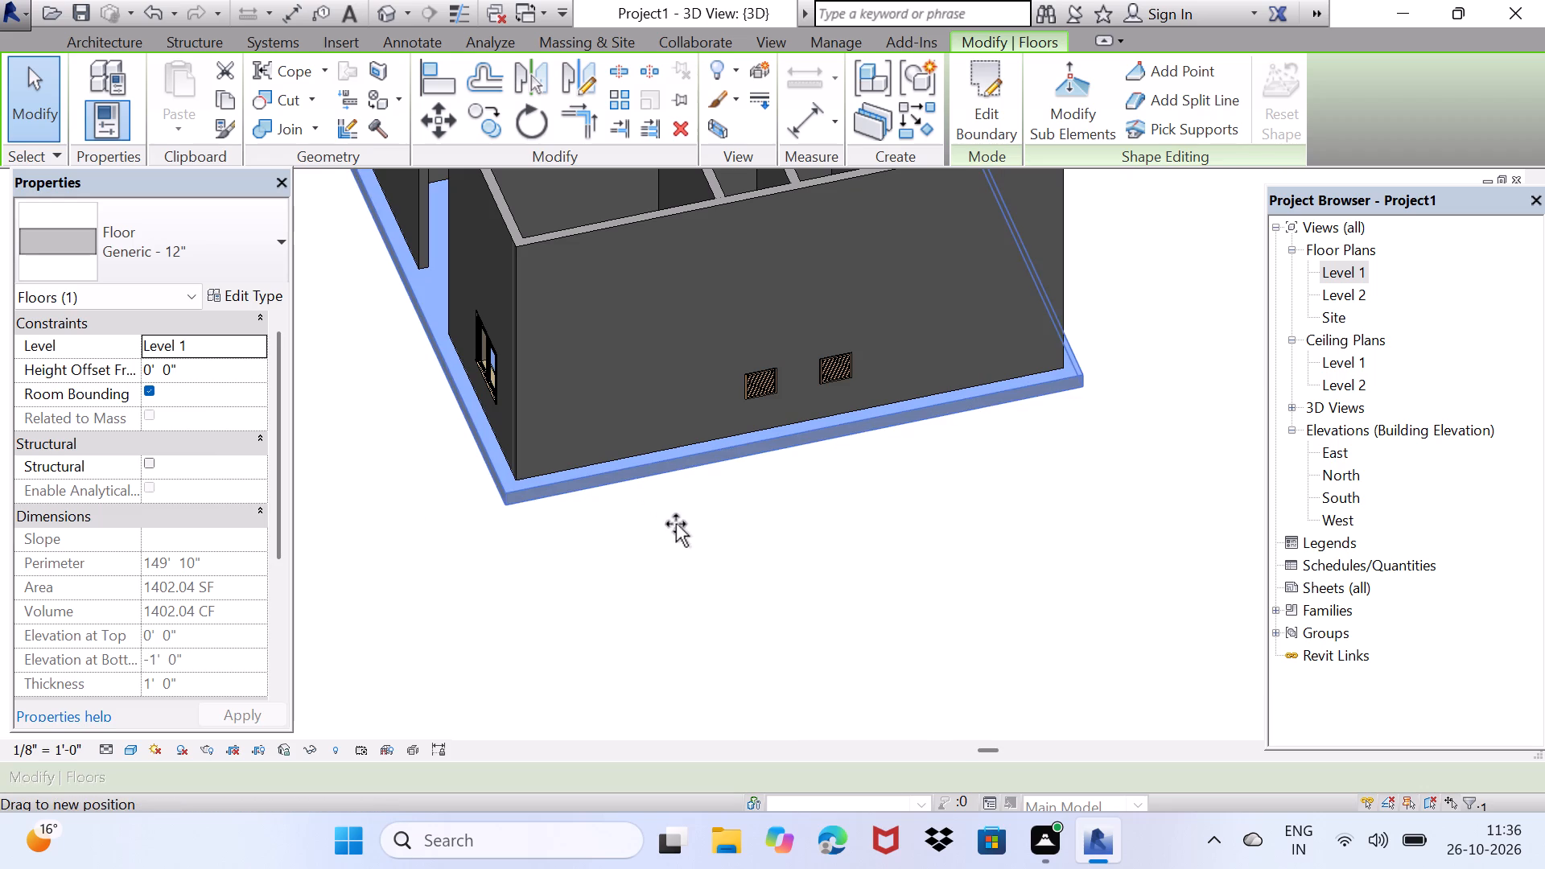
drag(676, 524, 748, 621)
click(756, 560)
Examine the east wall, the south facade and the entrance opening with its windows in 3D from several angles.
scroll(759, 390, up, 1)
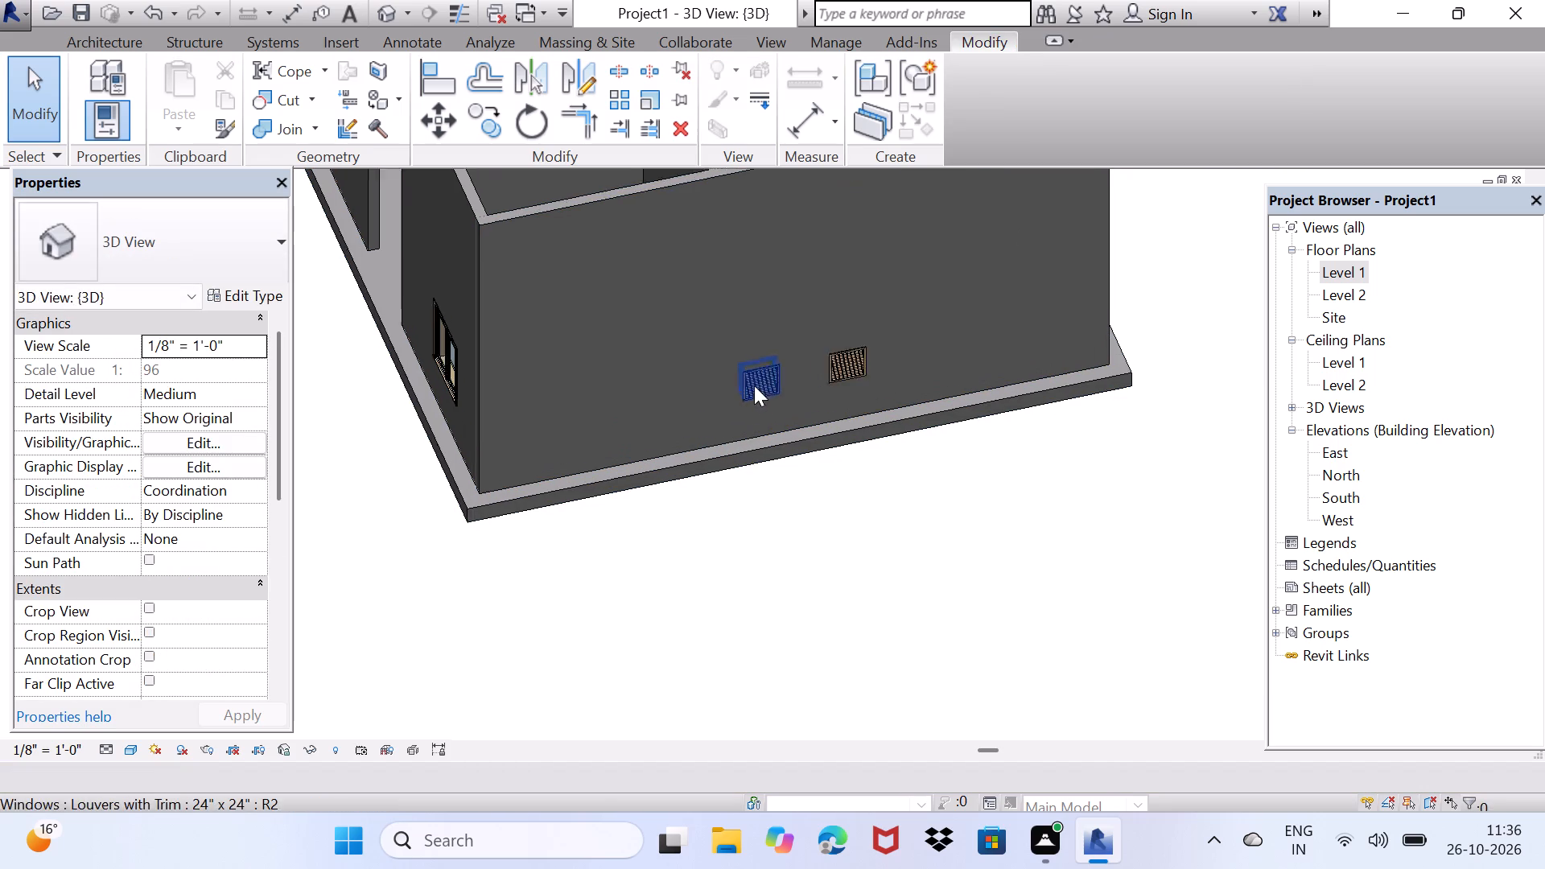
scroll(754, 385, up, 1)
middle_drag(753, 381, 1073, 437)
shift+scroll(1053, 416, down, 1)
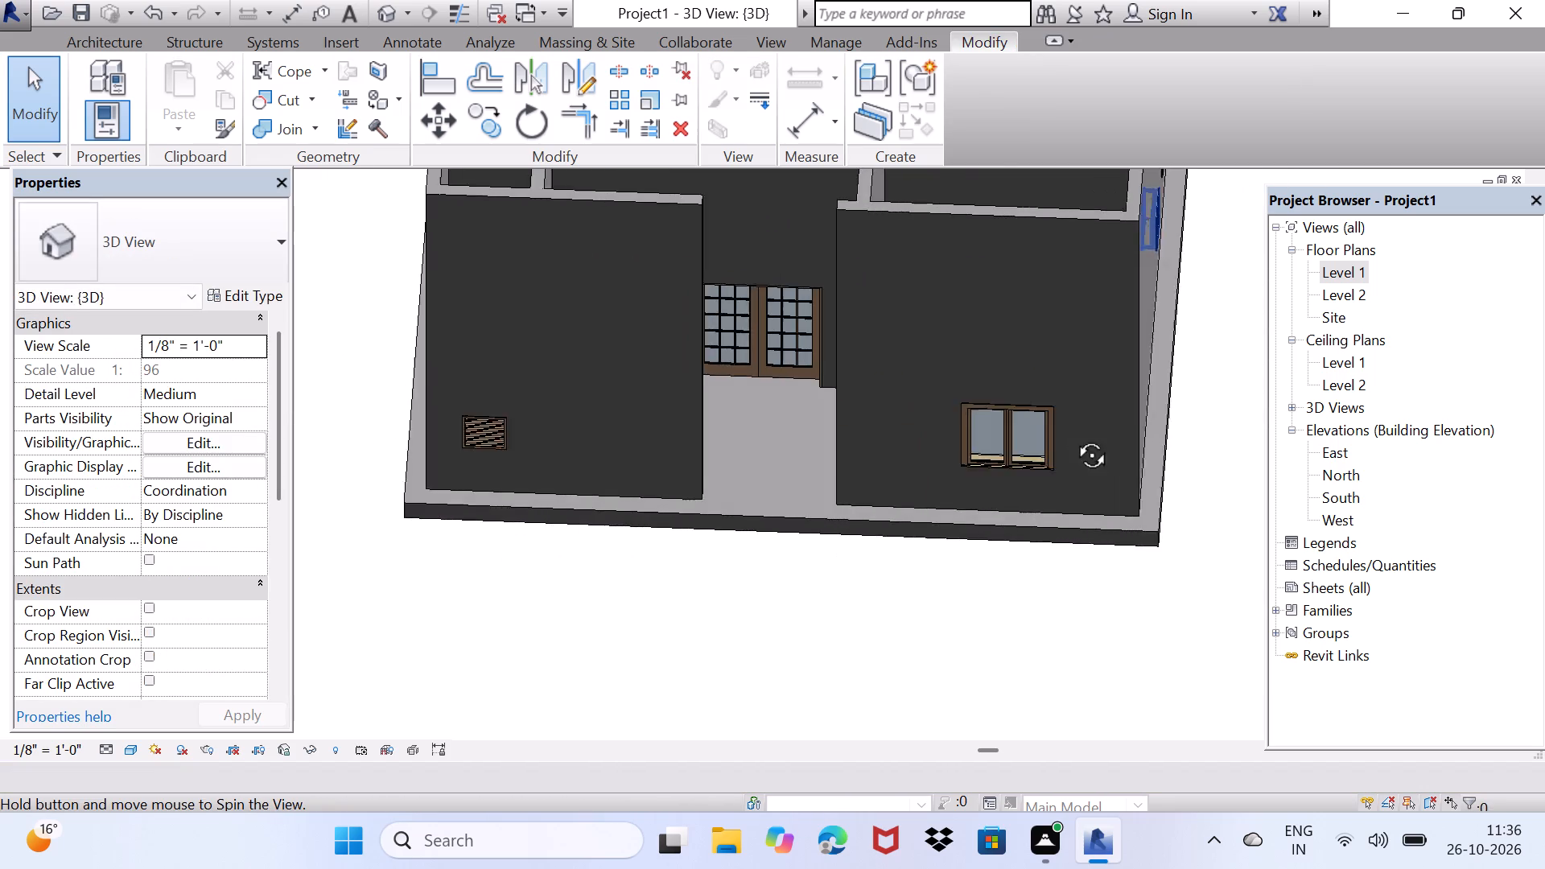
middle_drag(1073, 437, 1065, 666)
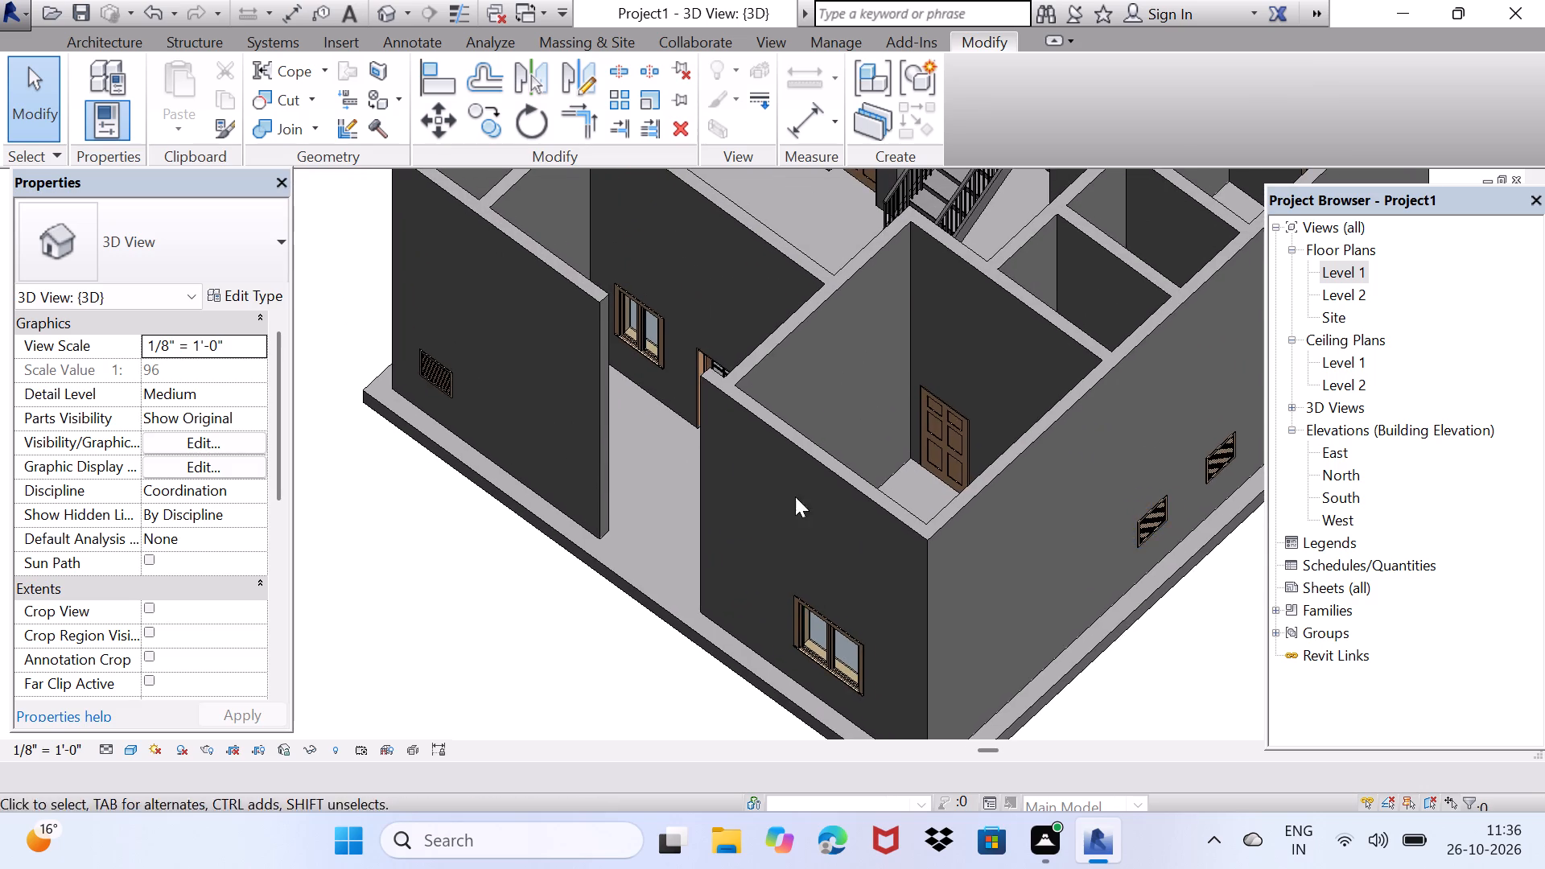
scroll(549, 442, up, 3)
middle_drag(687, 385, 975, 454)
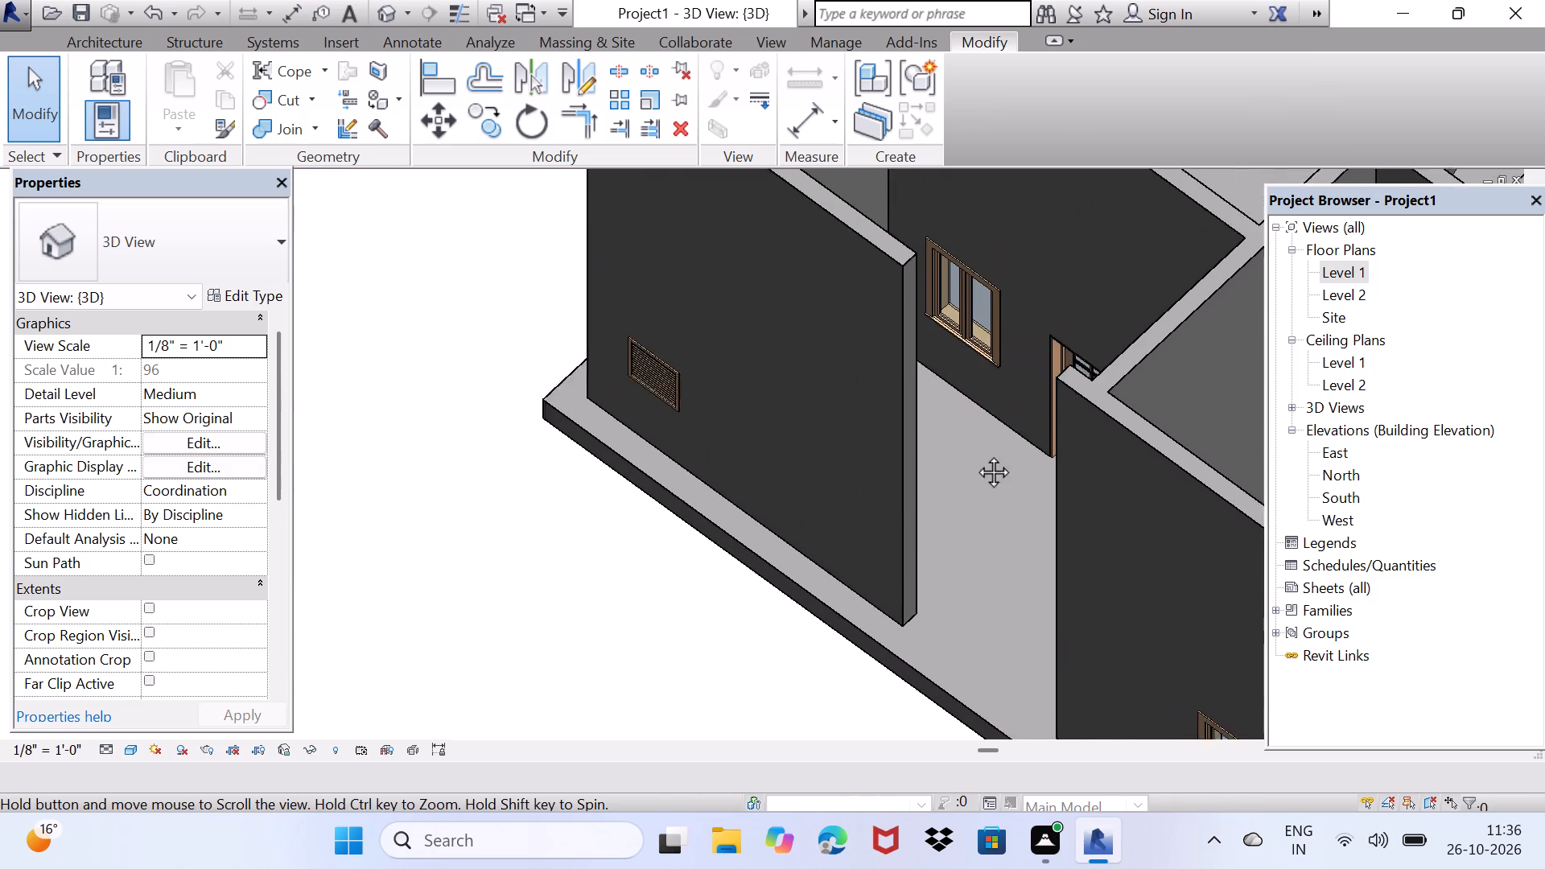
middle_drag(975, 454, 987, 519)
Flip the facing of the 24" x 24" Louvers with Trim window at the west end of the south facade.
click(698, 486)
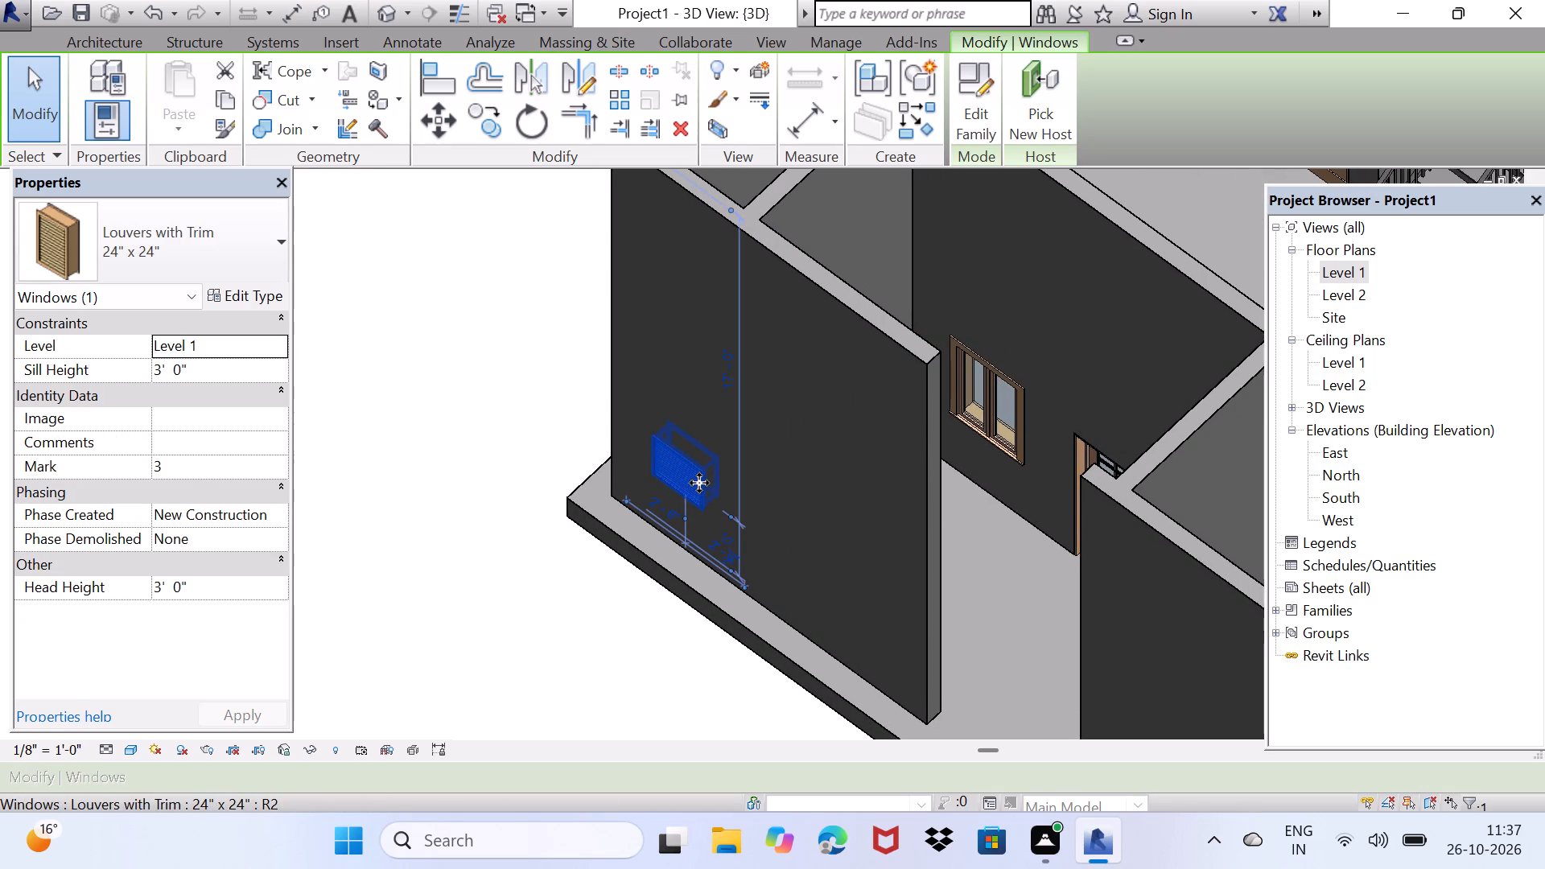
scroll(729, 290, down, 3)
middle_drag(719, 284, 727, 290)
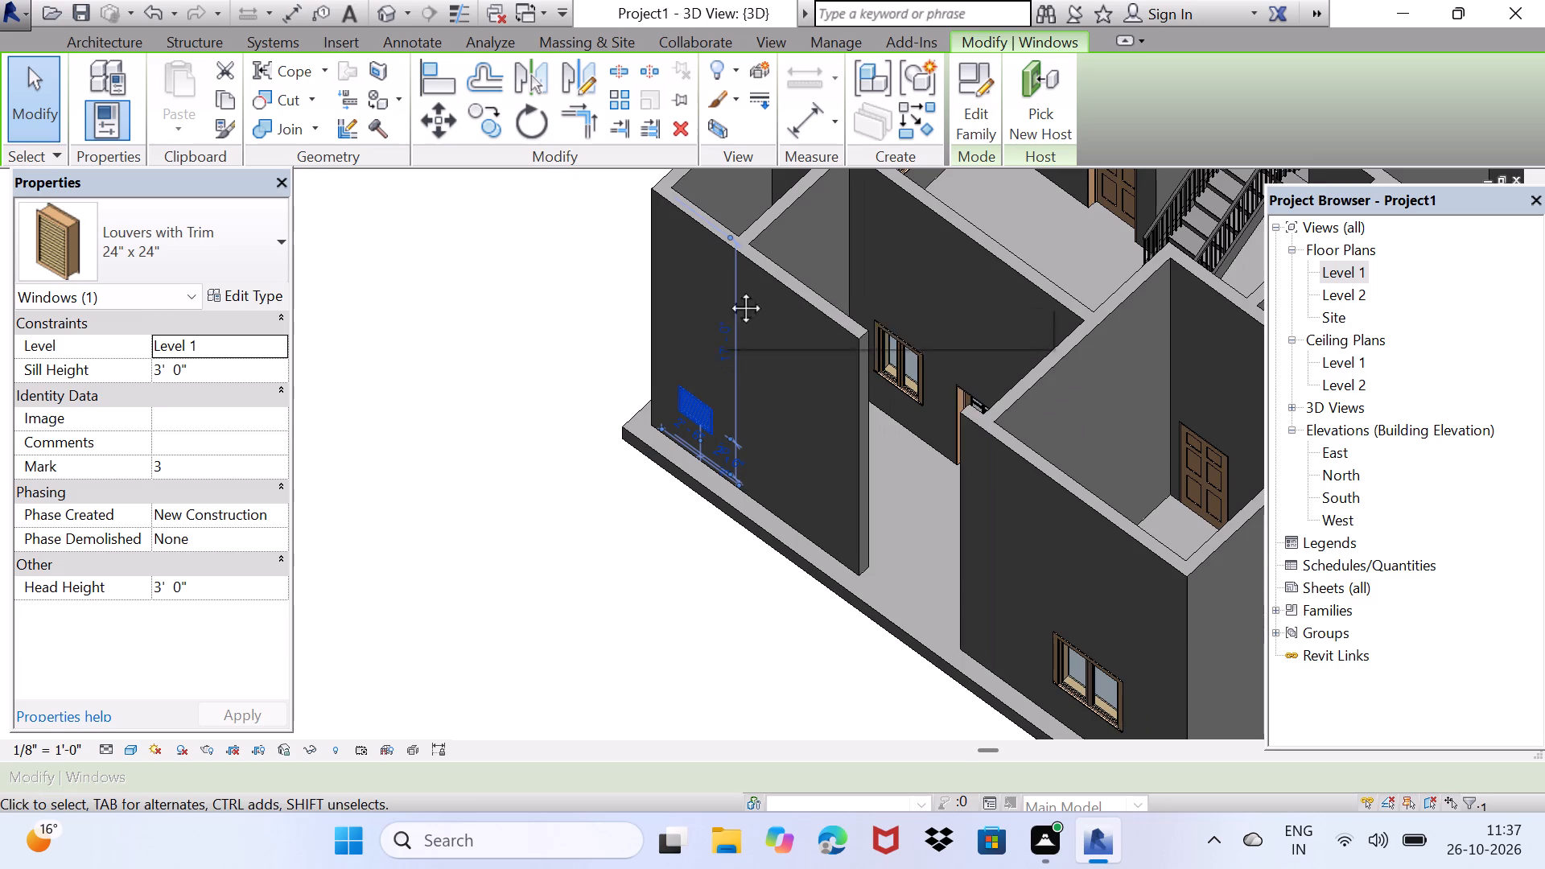
middle_drag(727, 290, 1163, 598)
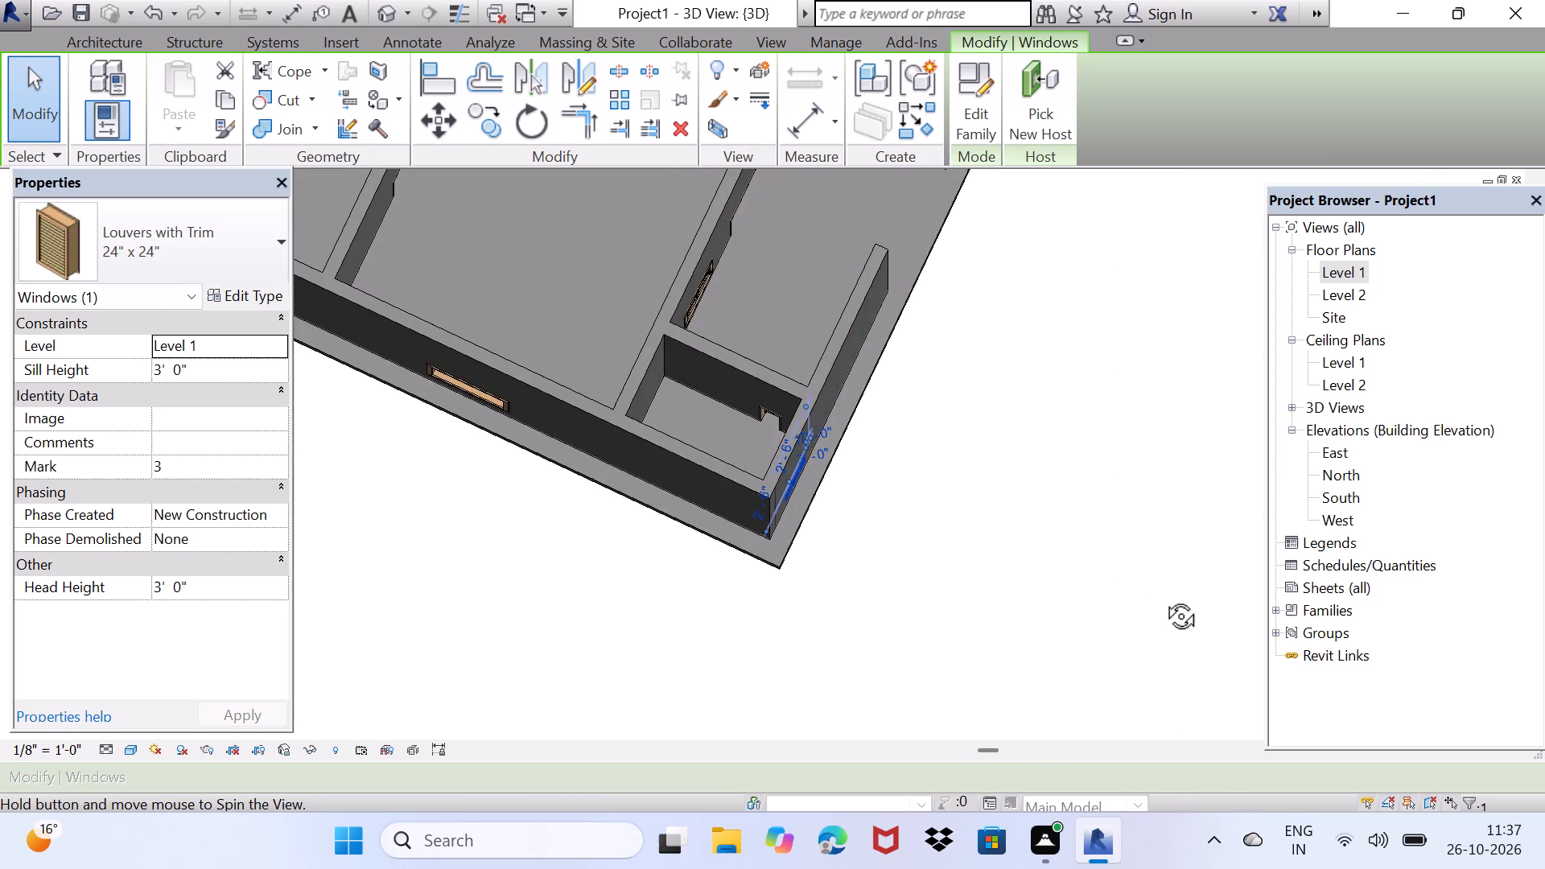
middle_drag(1163, 598, 933, 187)
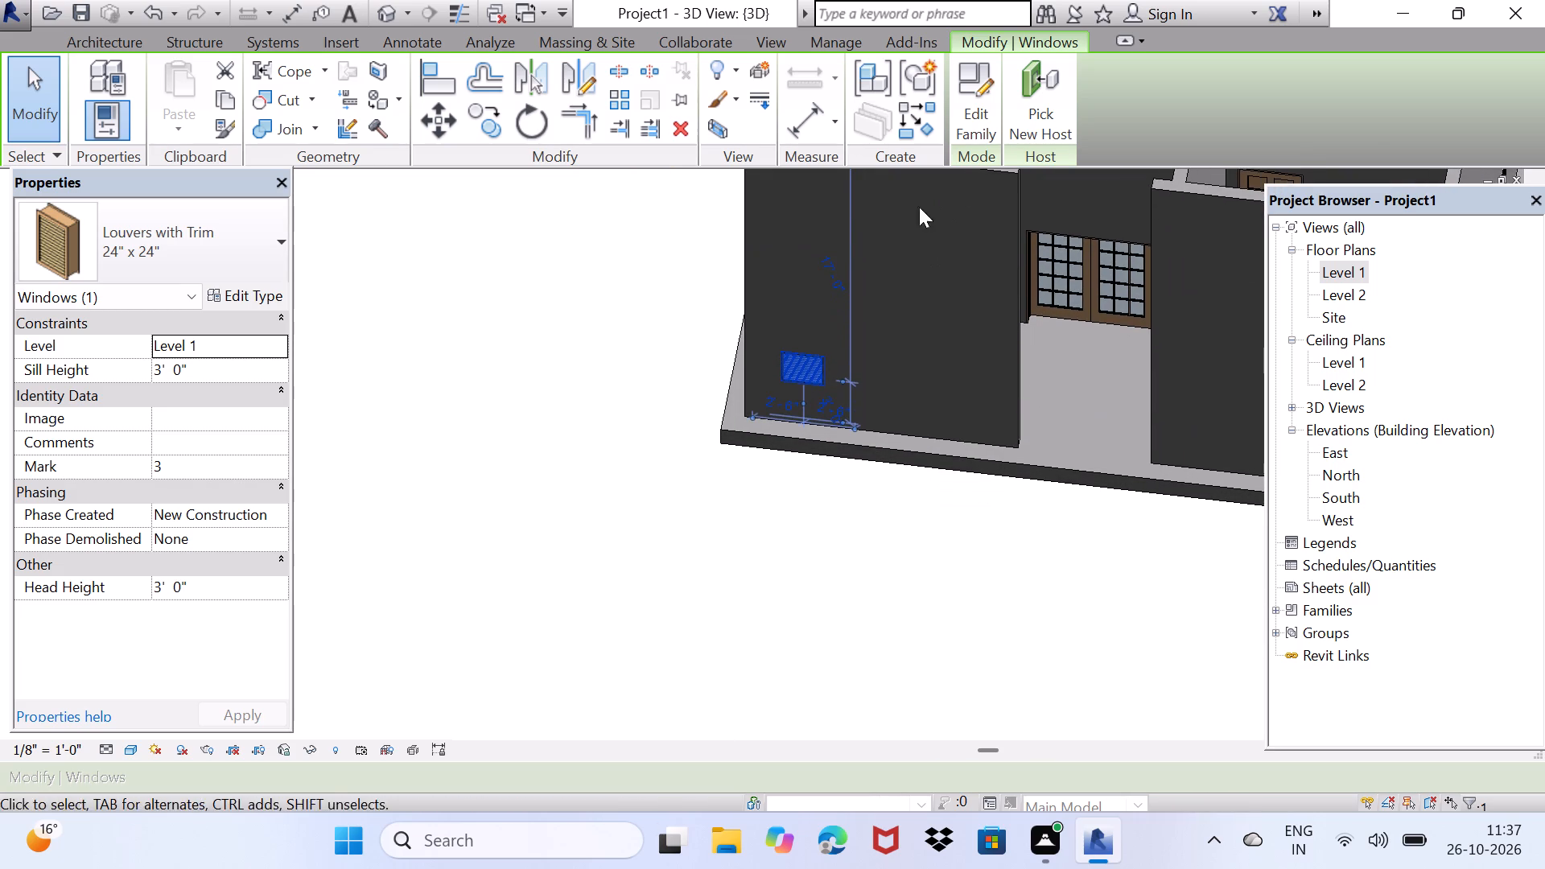
scroll(827, 406, up, 5)
middle_drag(804, 410, 801, 433)
scroll(835, 364, down, 8)
key(space)
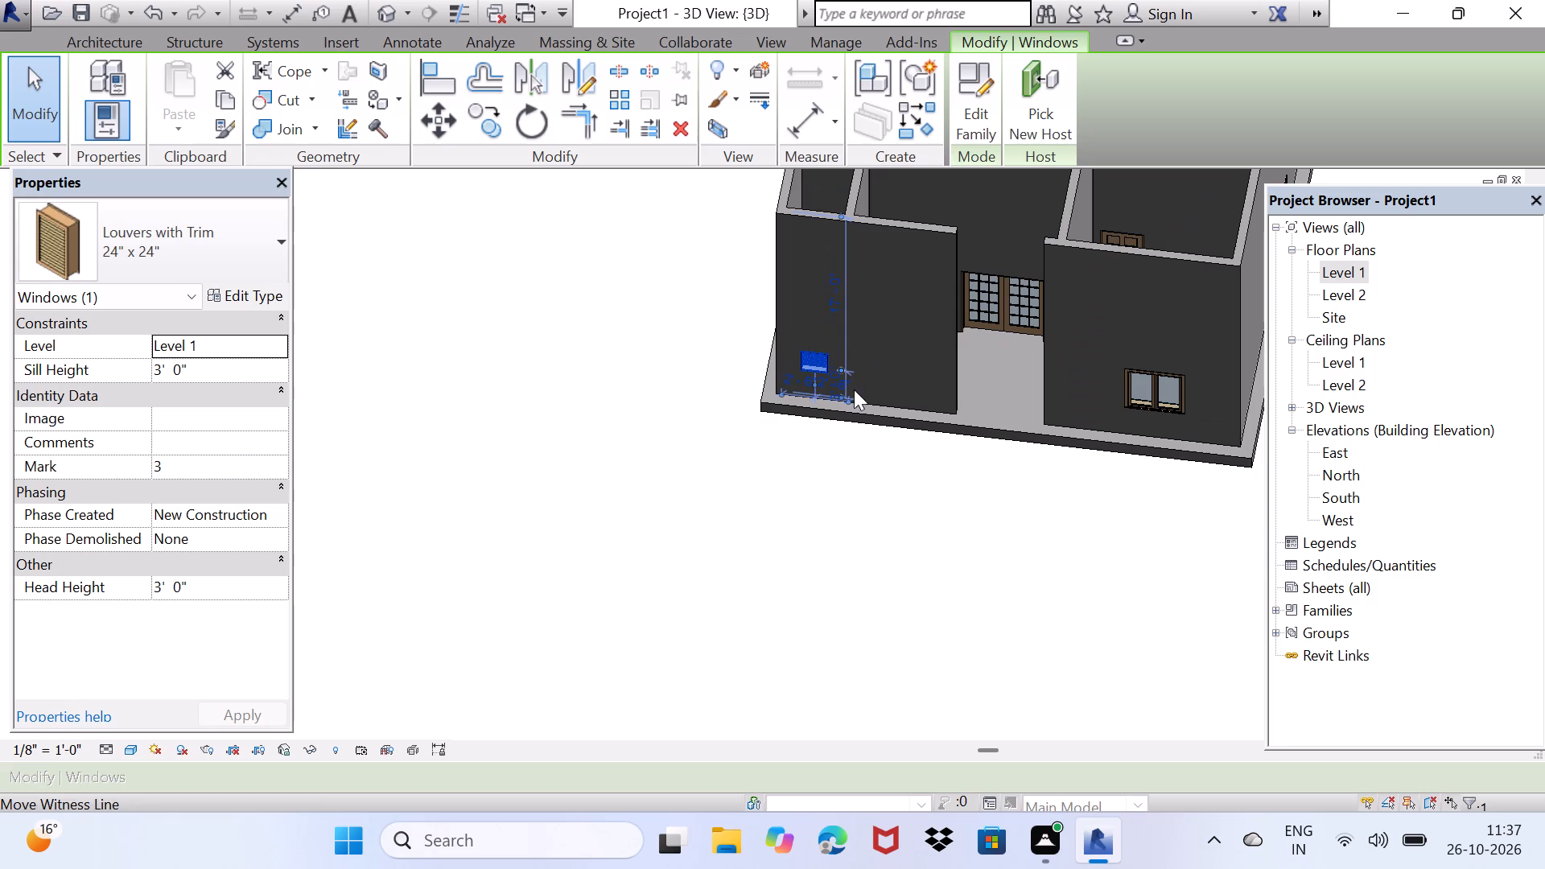
drag(886, 484, 934, 433)
scroll(994, 367, down, 3)
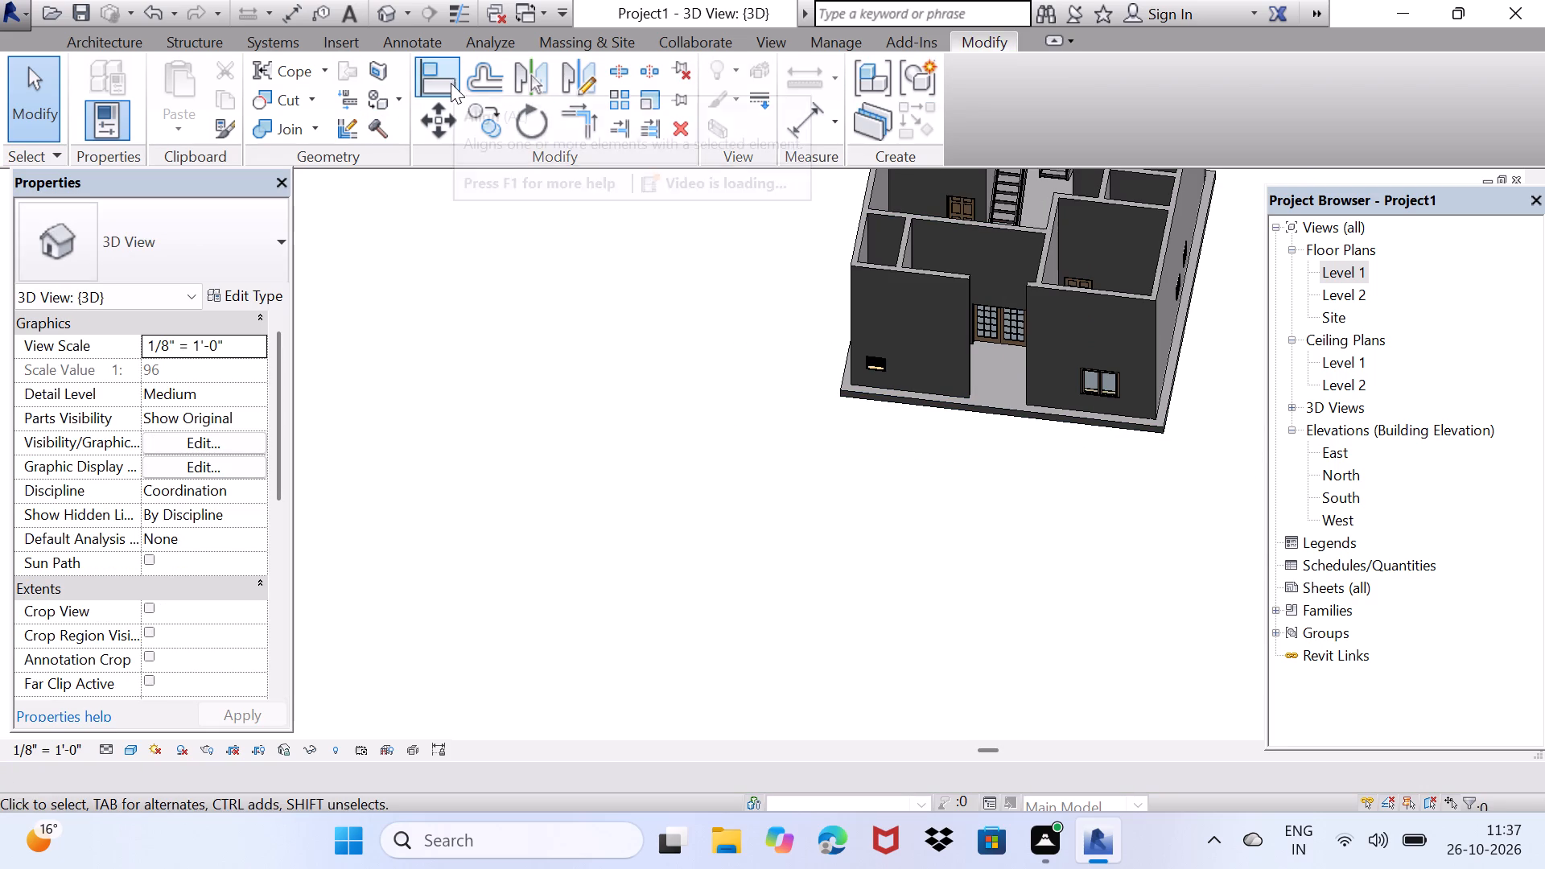
Delete the Generic - 12" floor slab in the Level 1 floor plan.
double_click(1320, 272)
double_click(1340, 277)
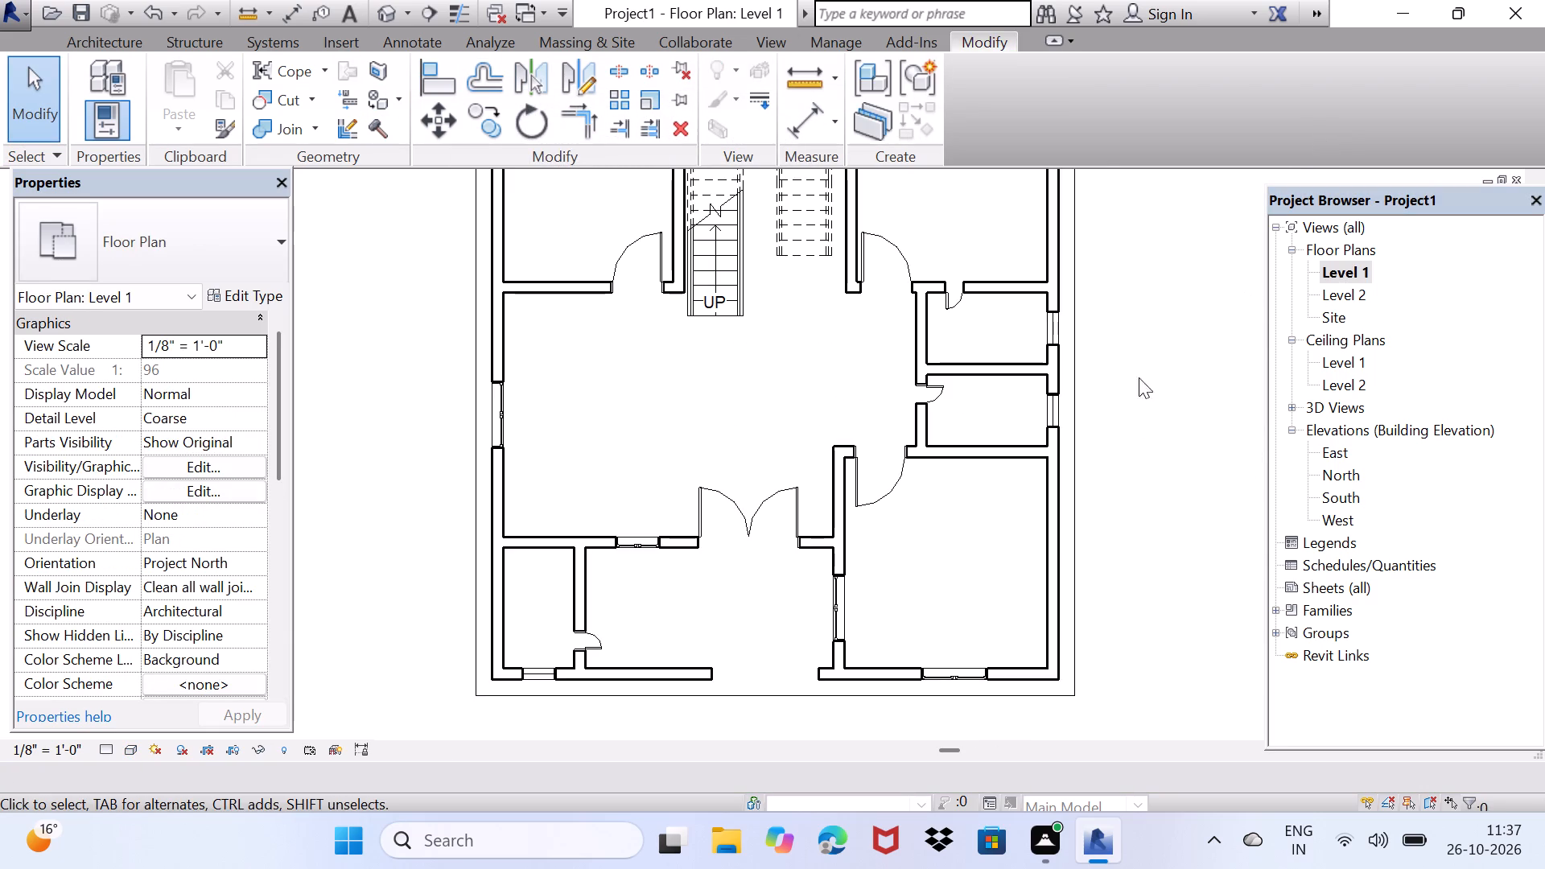
scroll(1090, 414, down, 2)
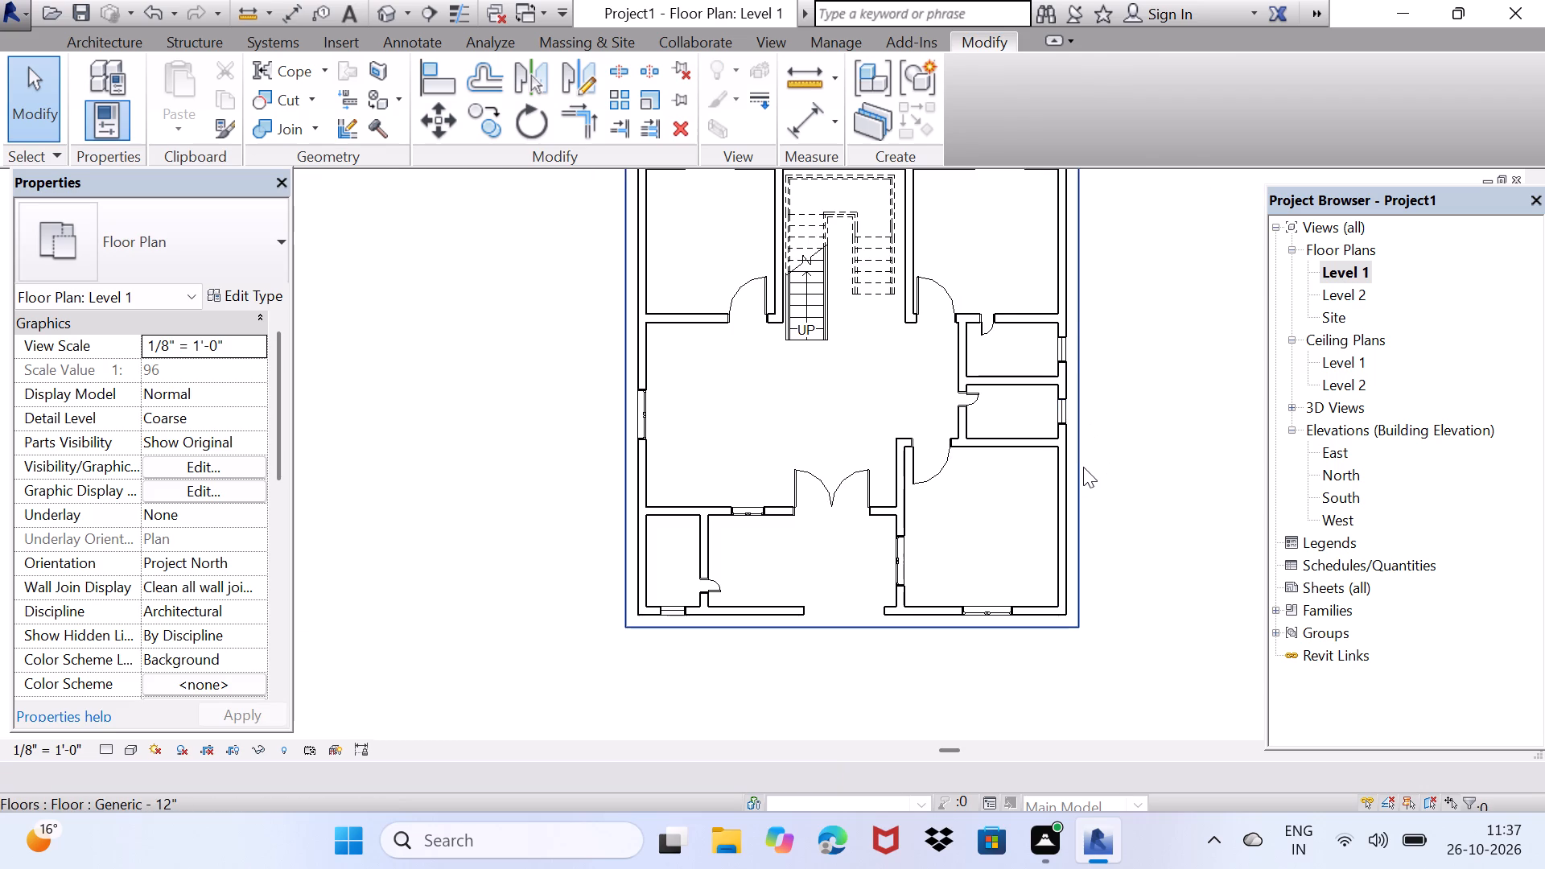
click(1083, 467)
key(Delete)
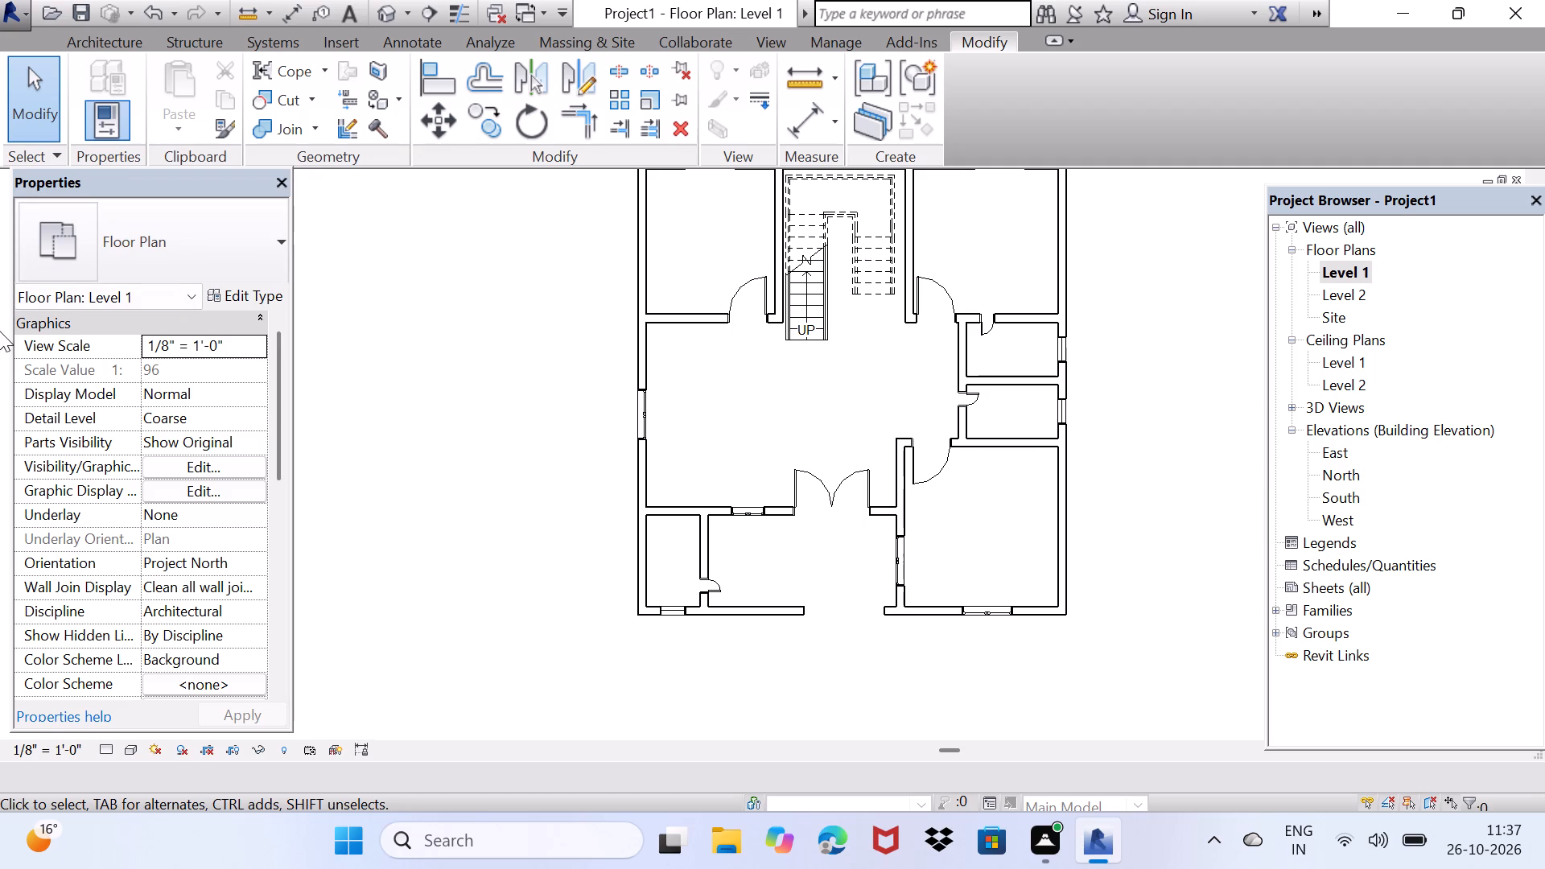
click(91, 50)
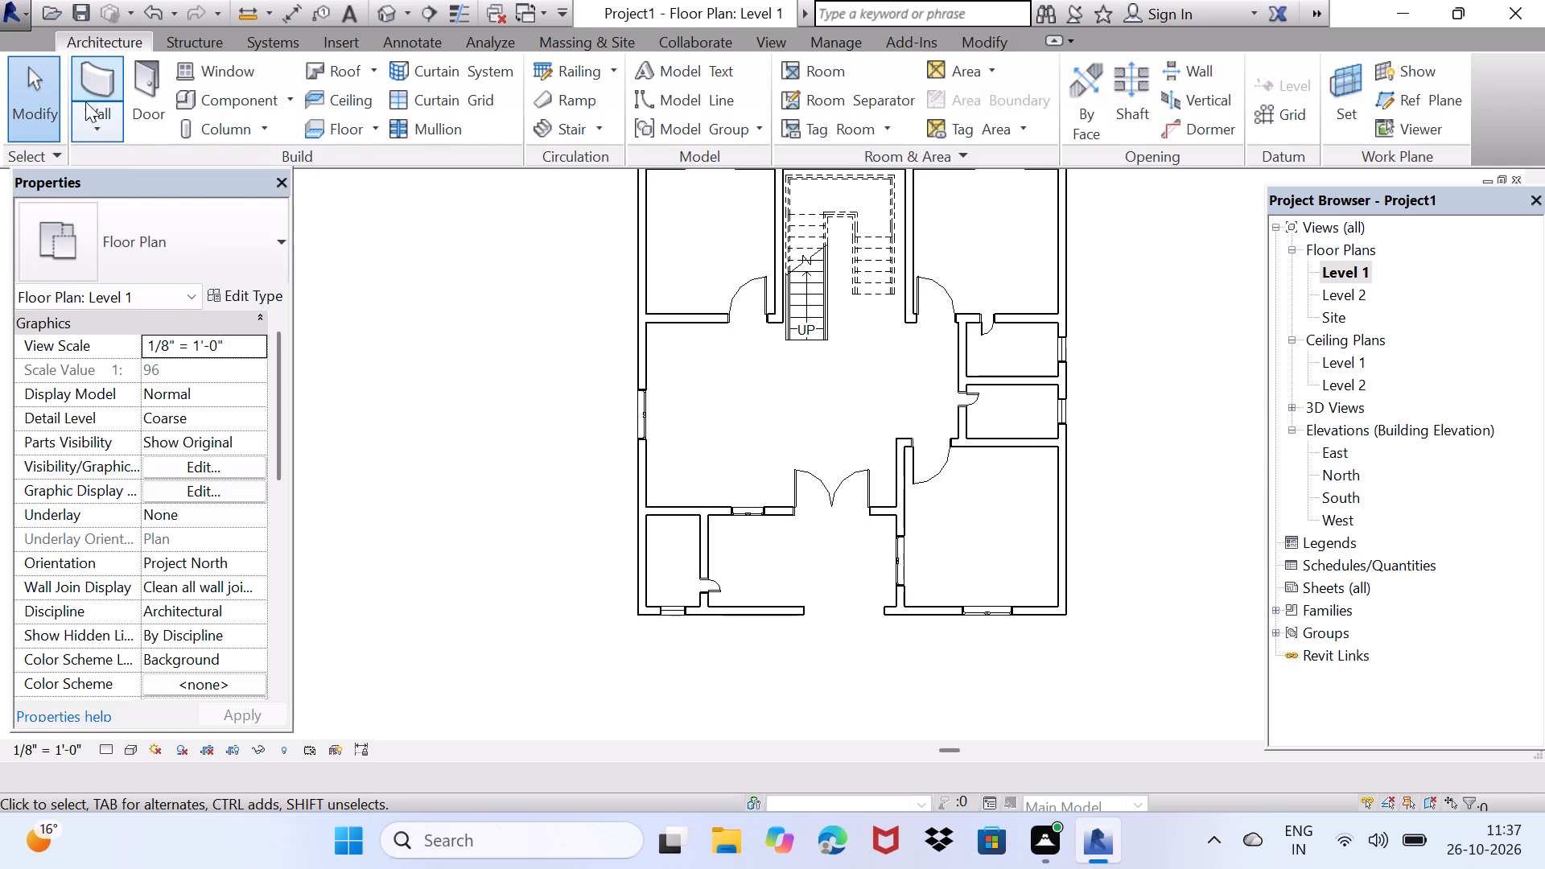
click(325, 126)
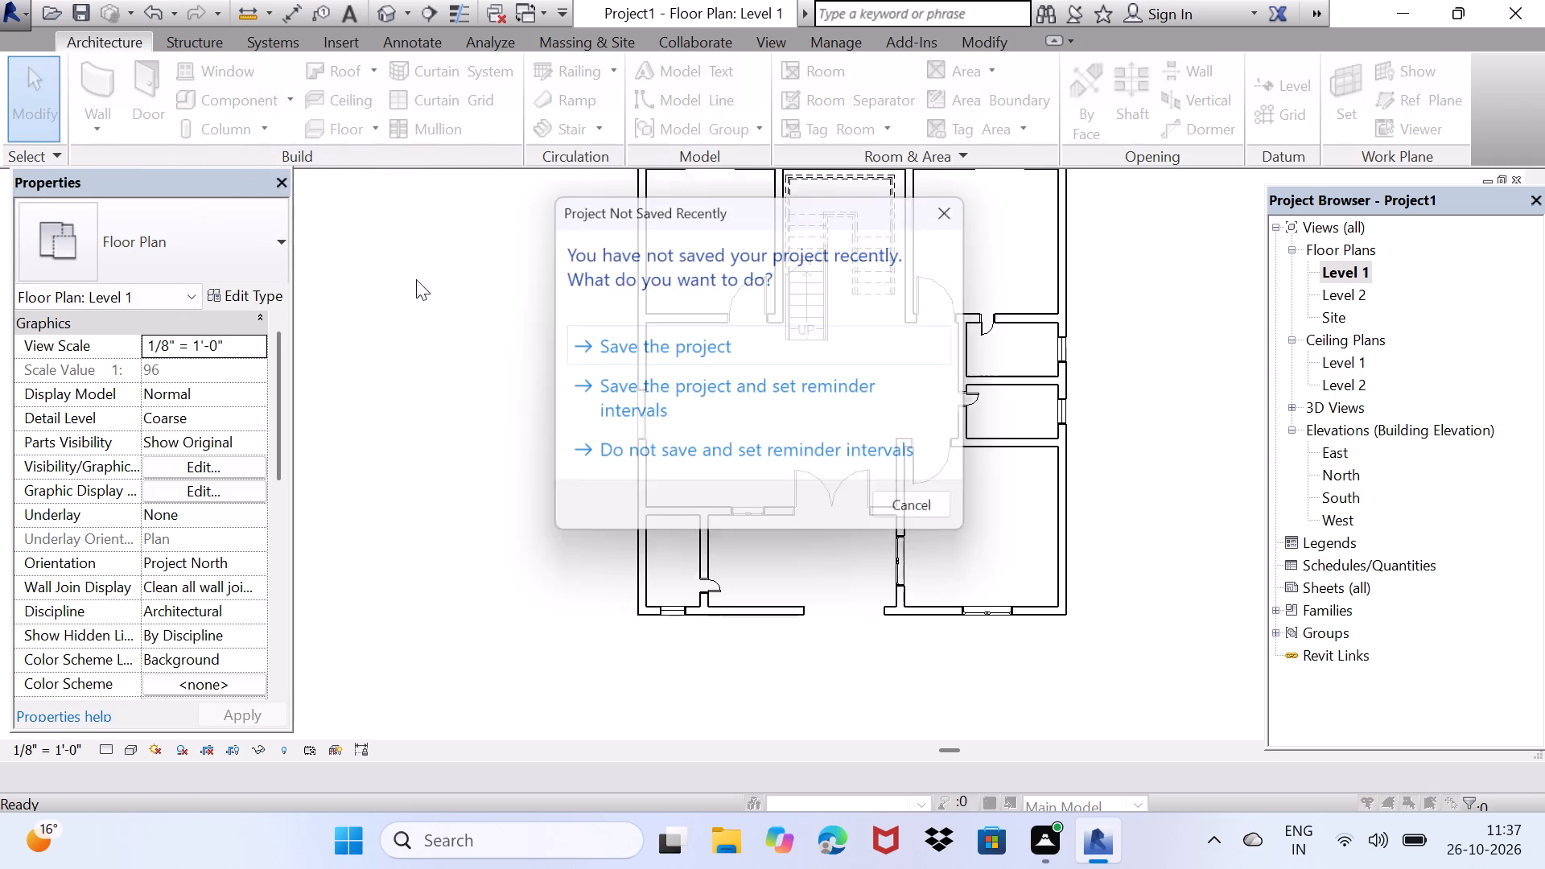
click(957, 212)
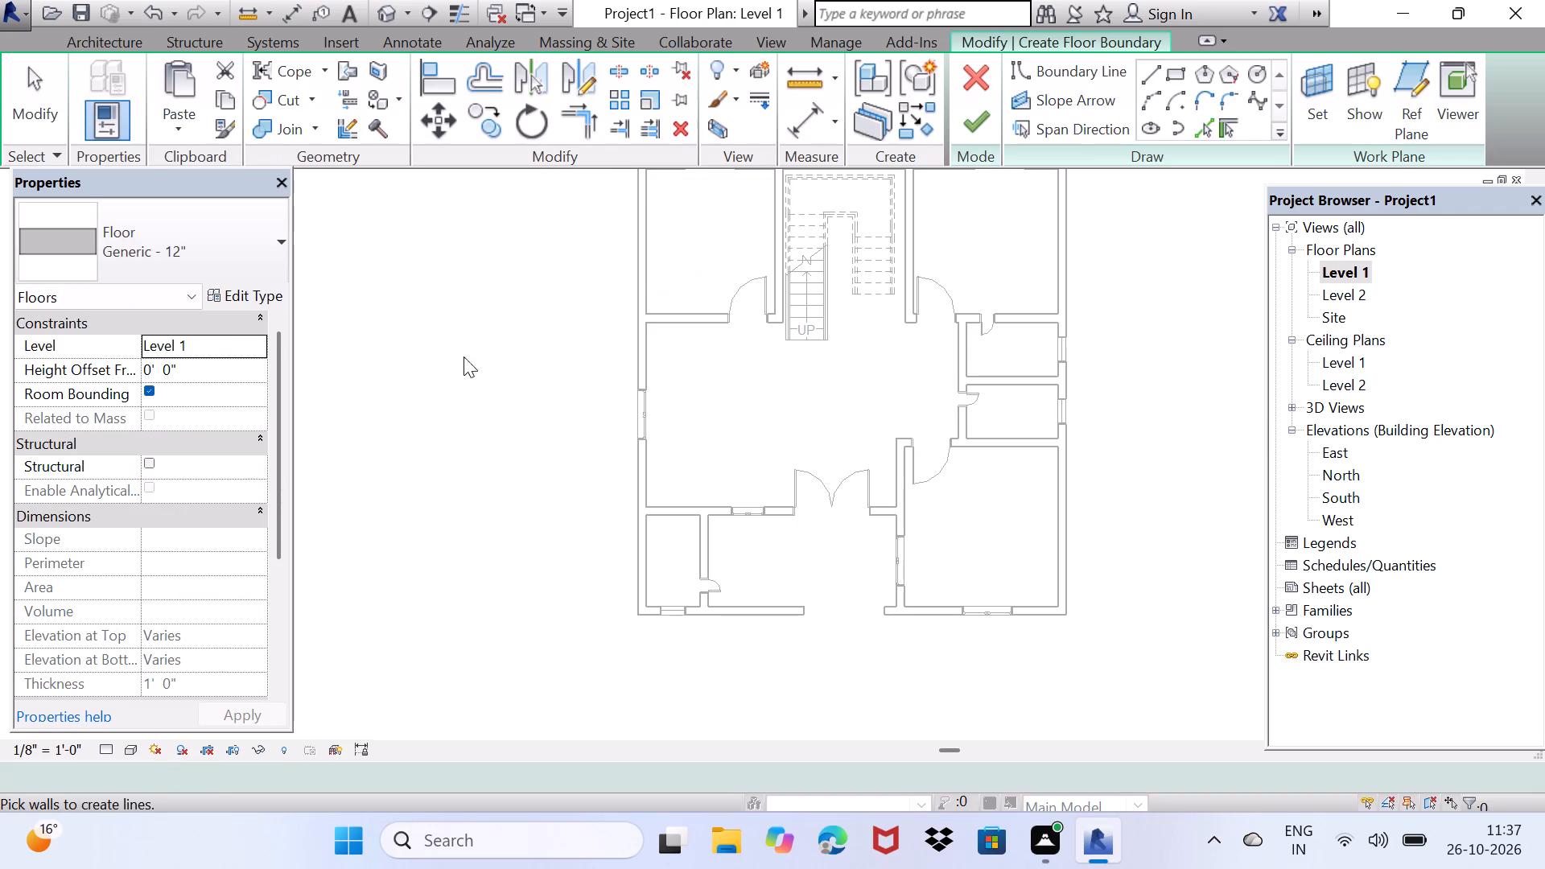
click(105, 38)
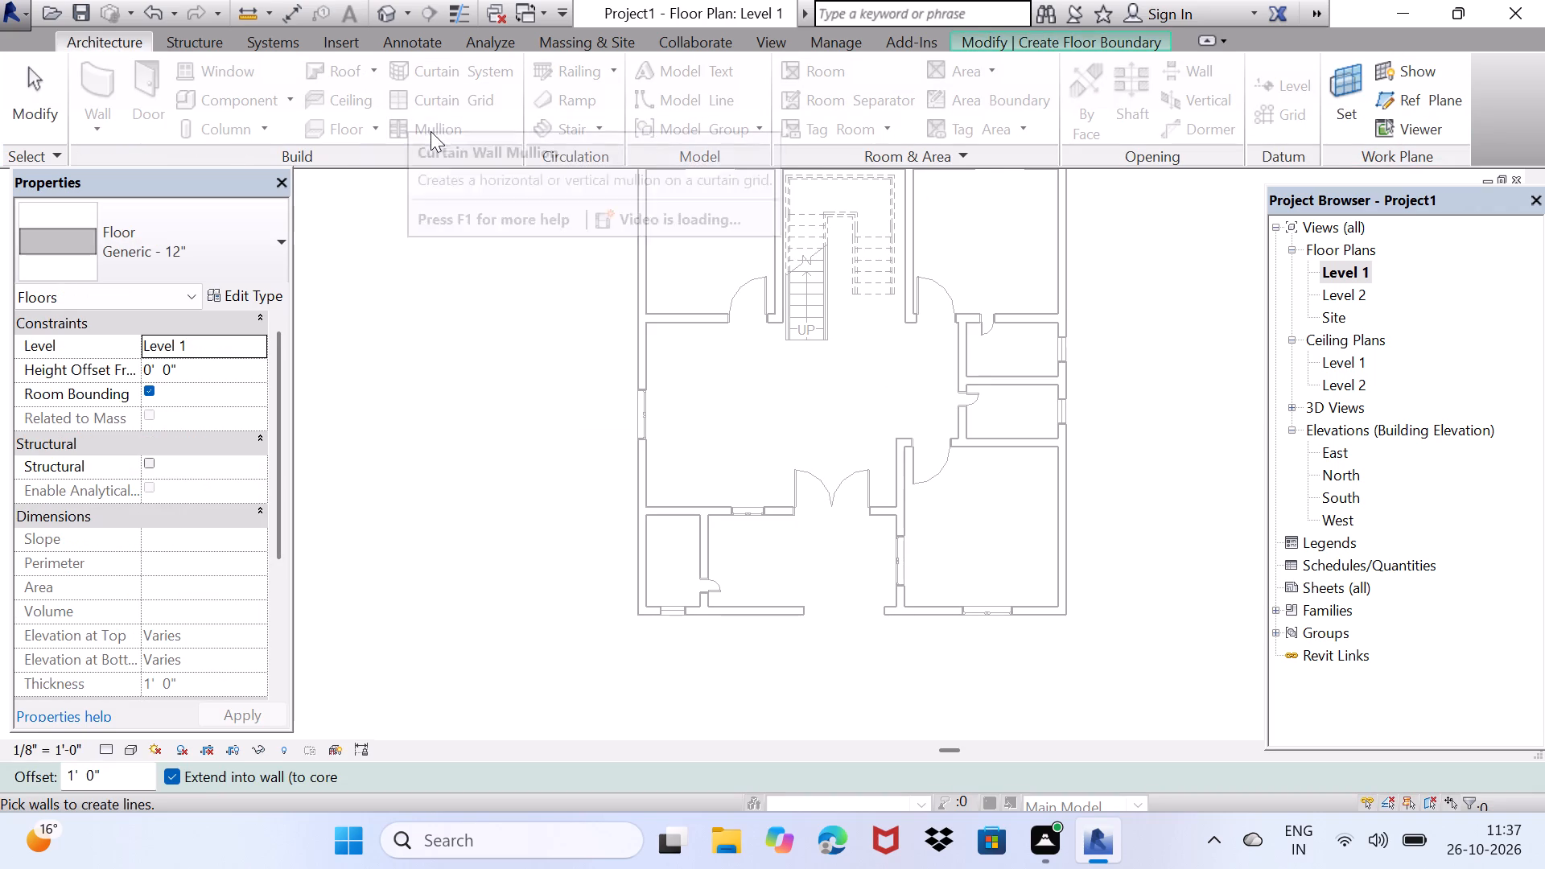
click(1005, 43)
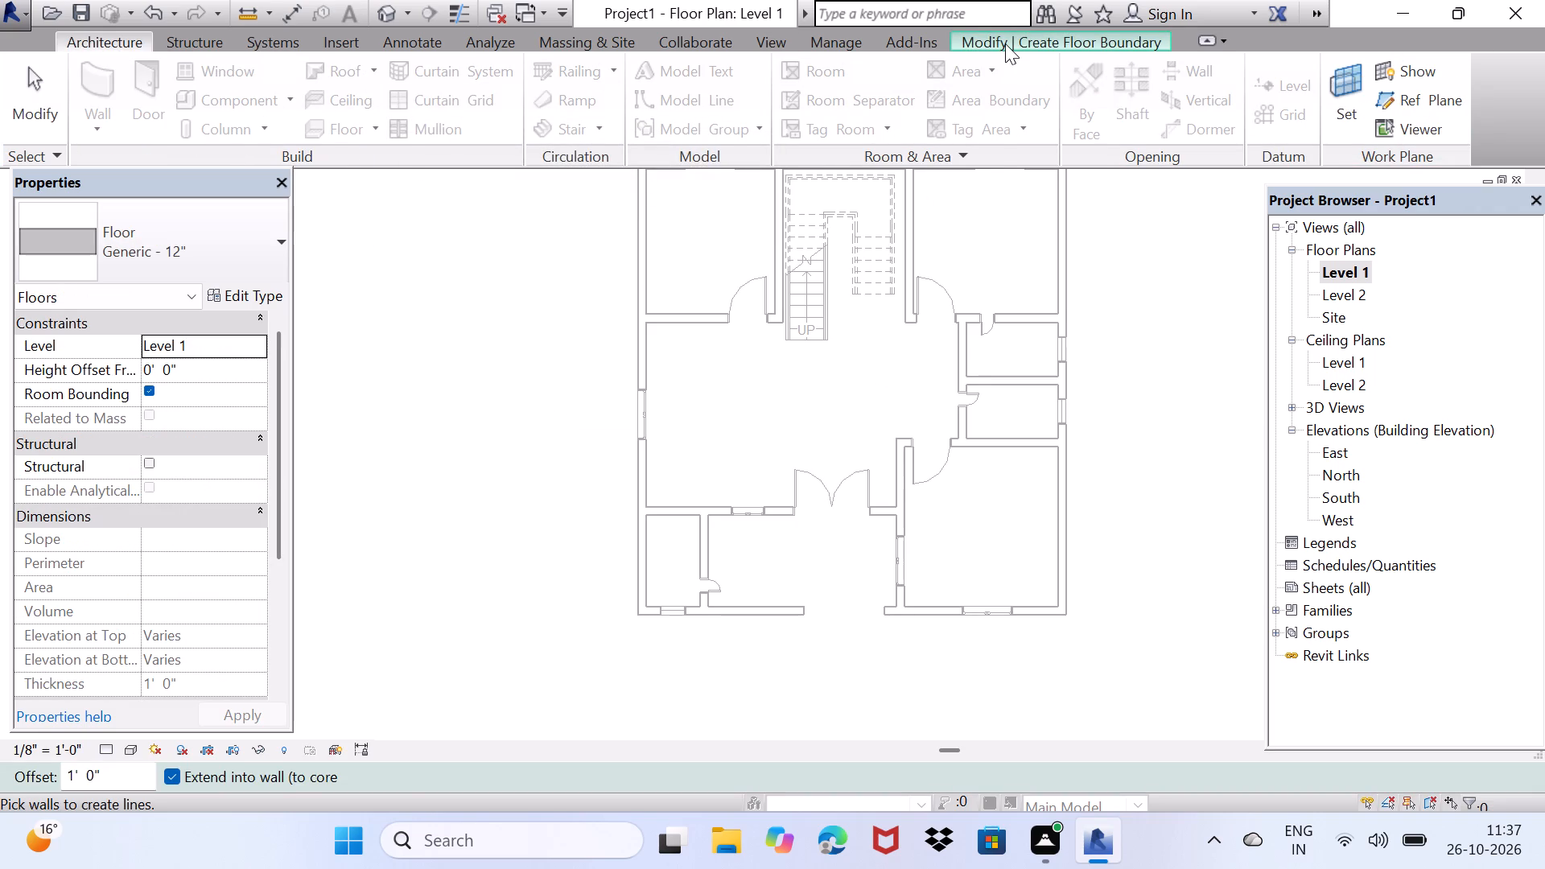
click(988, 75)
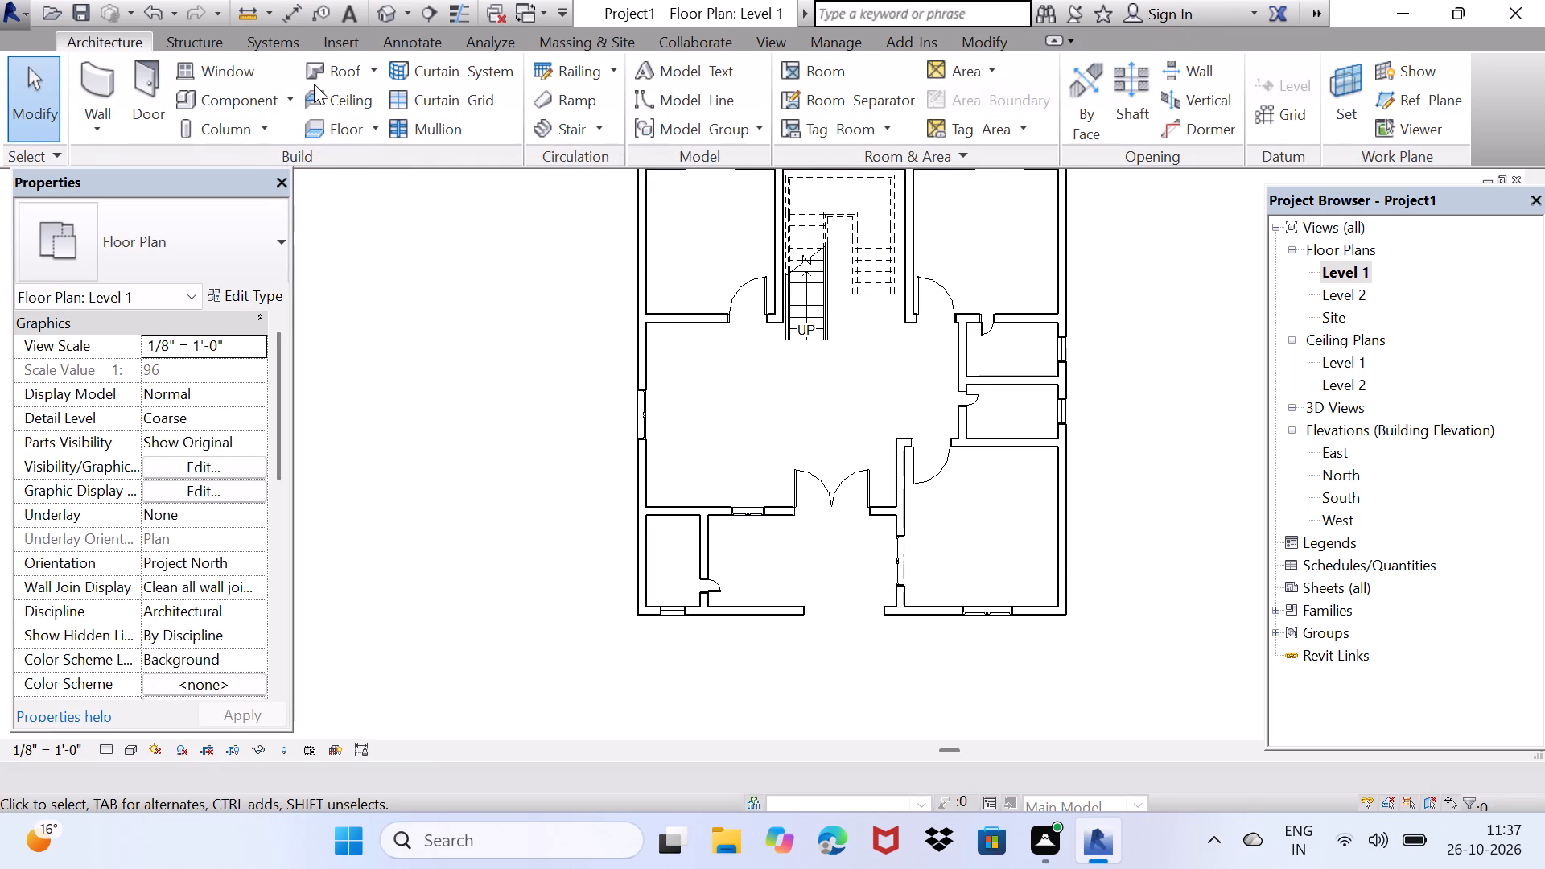
Sketch a new Generic - 12" floor boundary from the exterior walls on all four sides with a 10' outward offset.
click(329, 123)
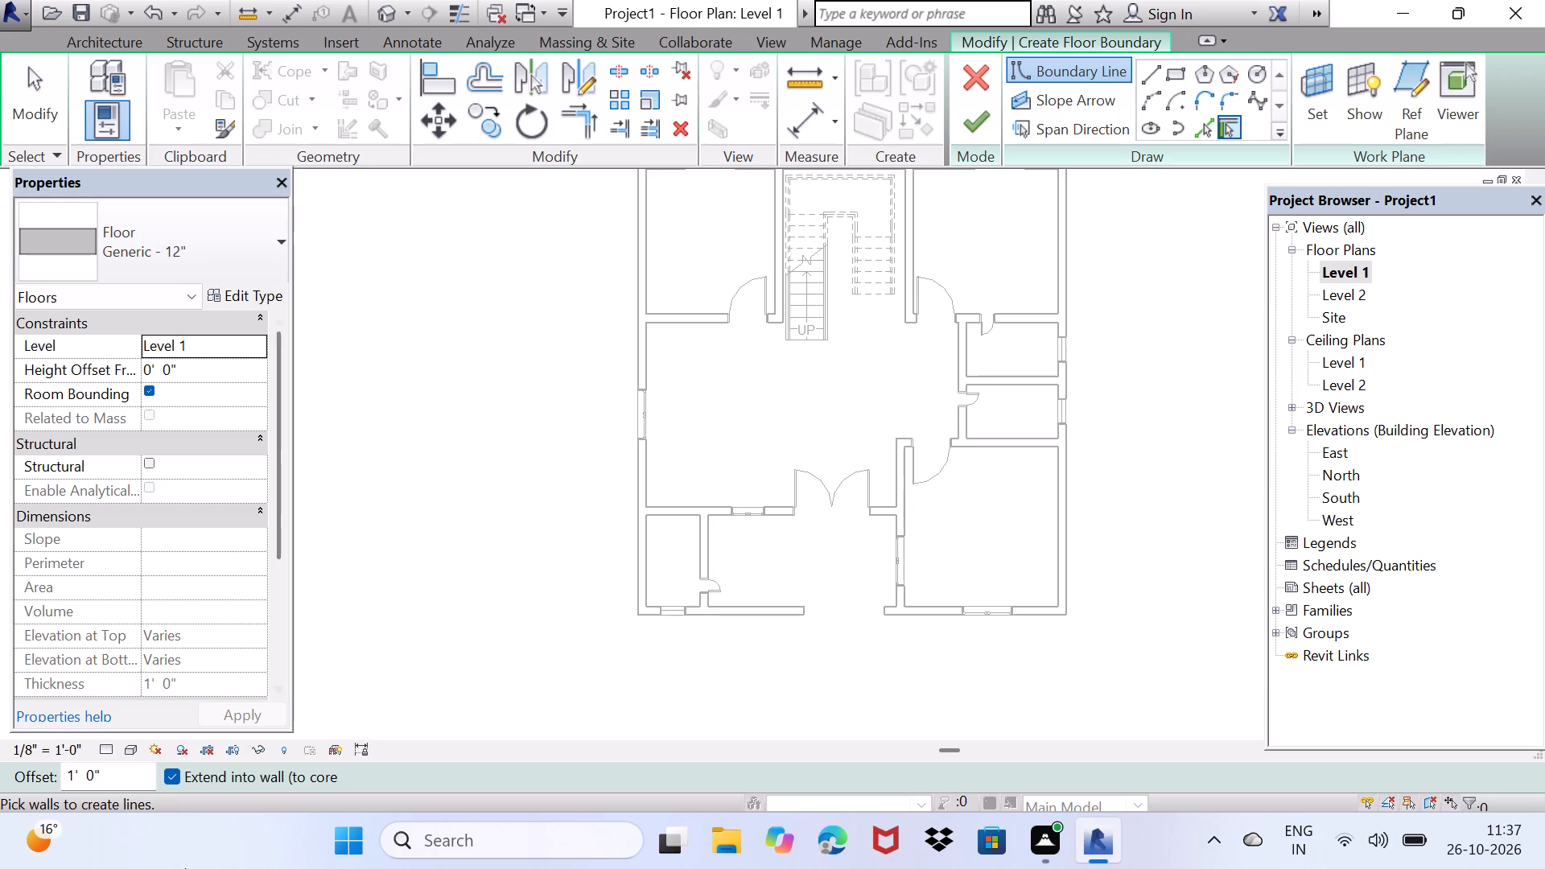
click(142, 764)
key(BackSpace)
key(BackSpace)
key(BackSpace)
key(BackSpace)
key(BackSpace)
key(BackSpace)
key(1)
key(0)
key(apostrophe)
key(Return)
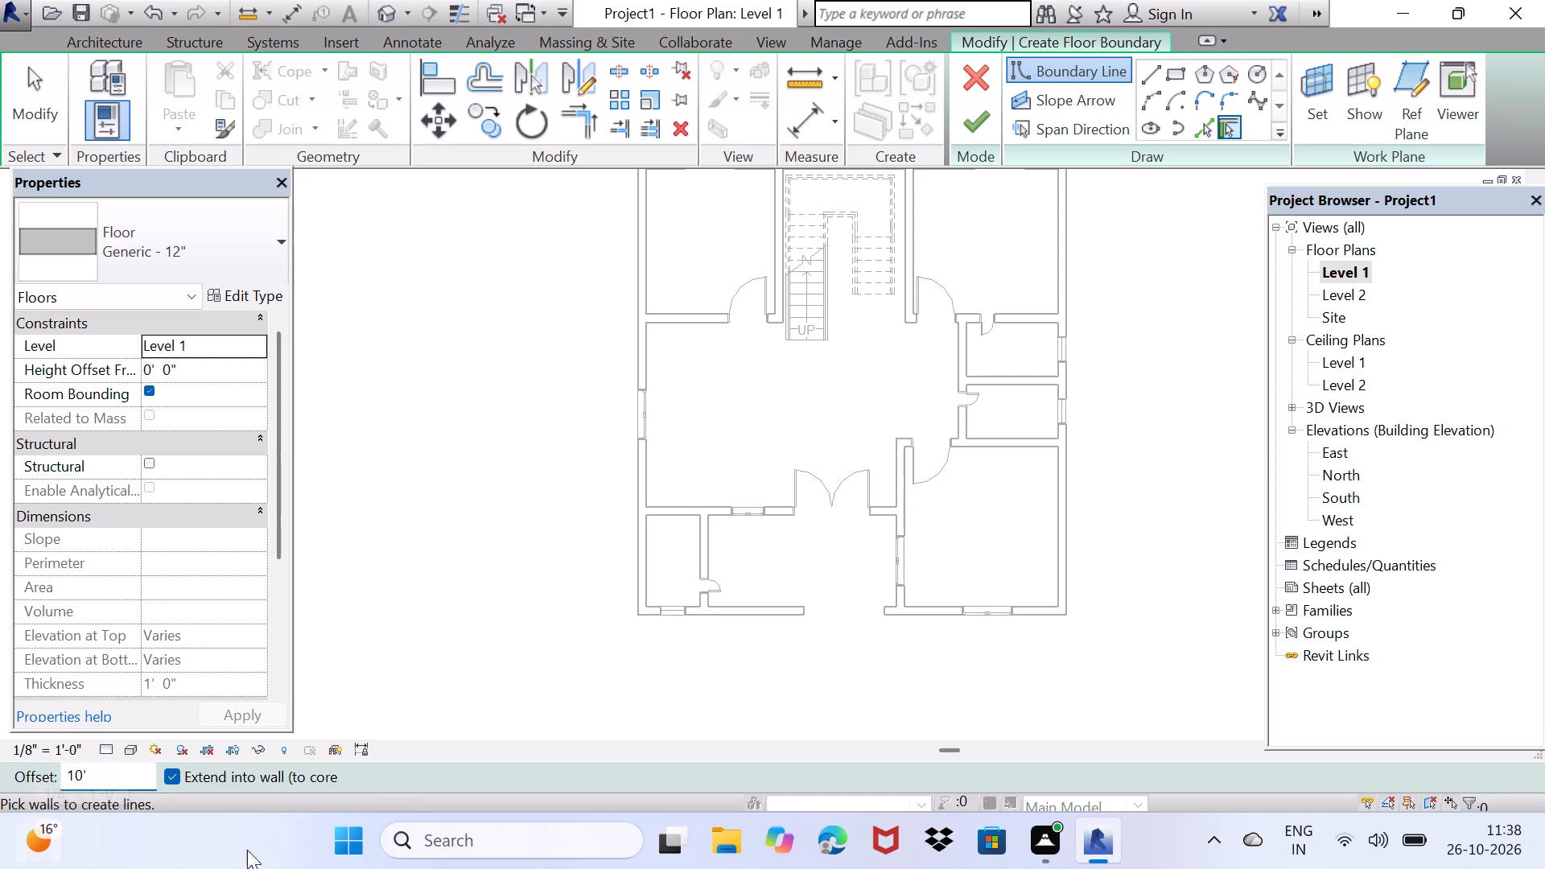
click(640, 371)
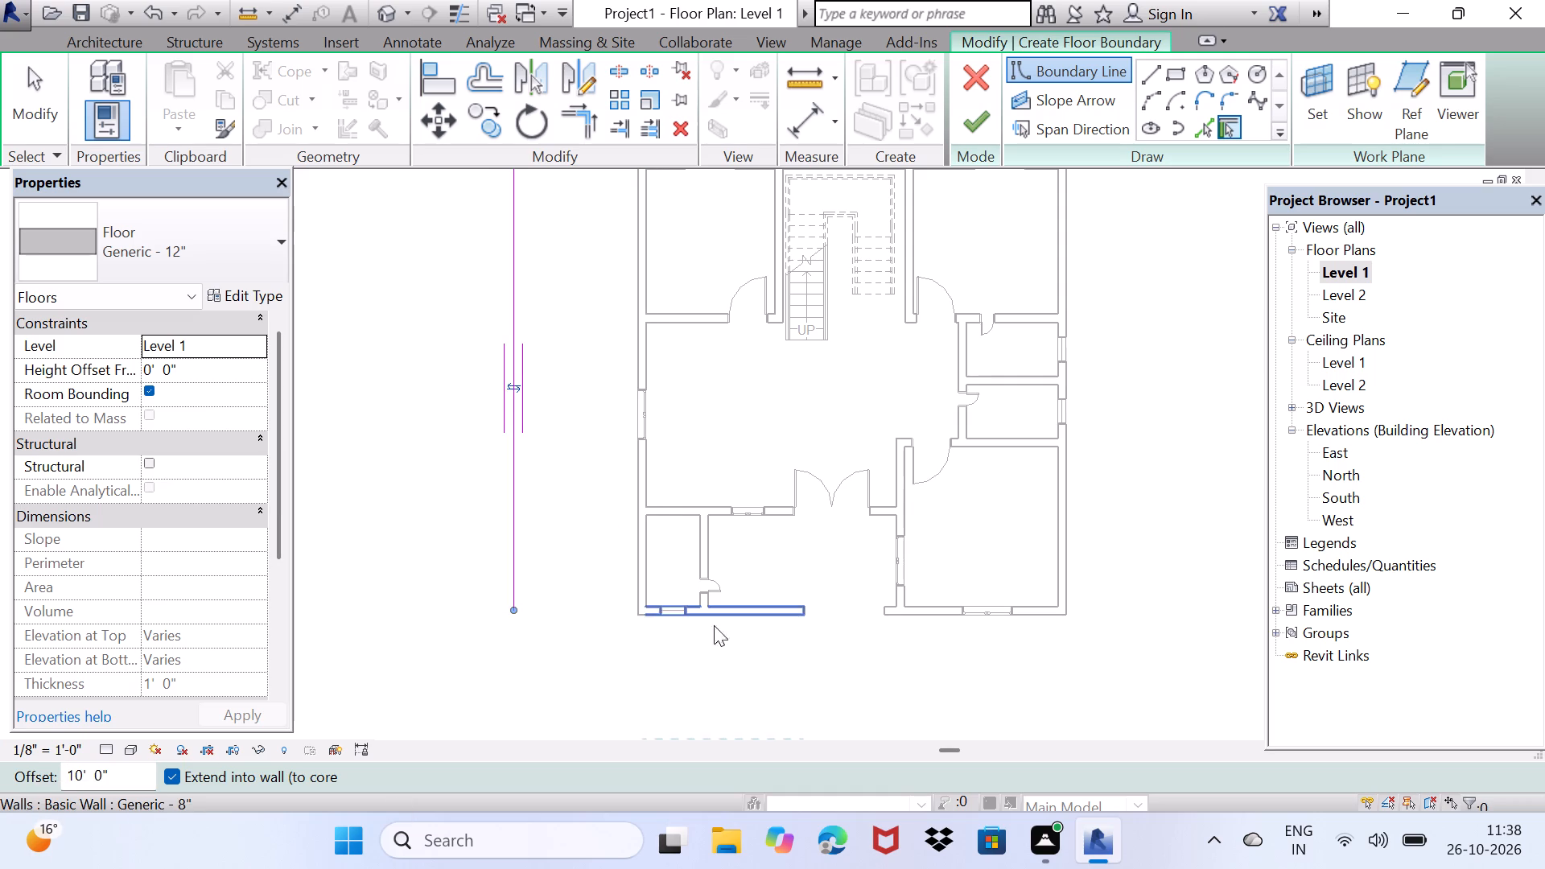
click(744, 620)
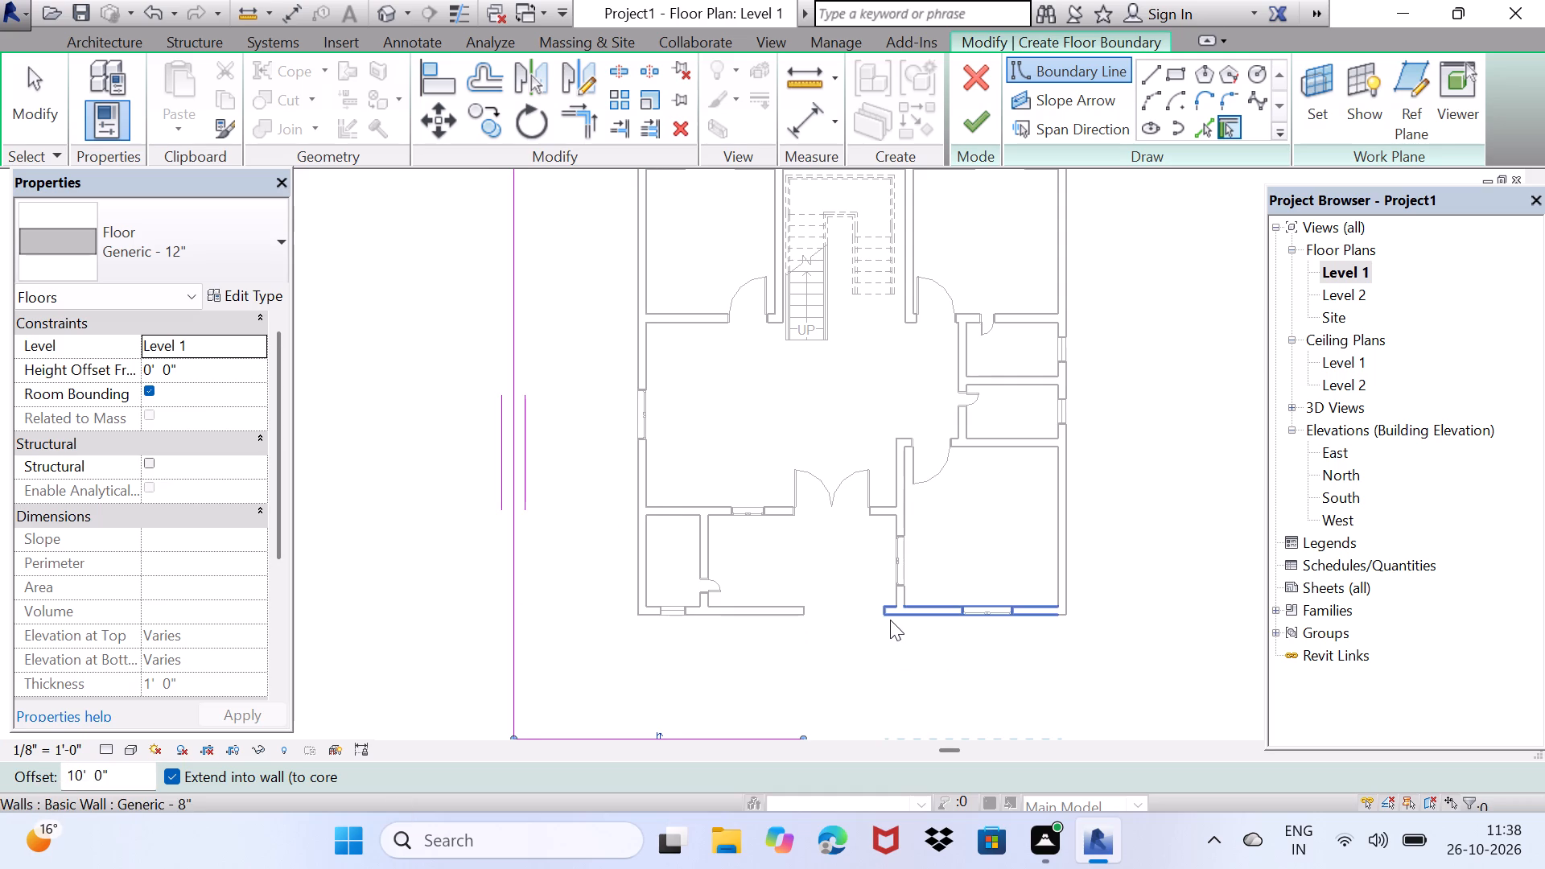
click(893, 620)
scroll(895, 647, down, 2)
middle_drag(950, 636, 822, 649)
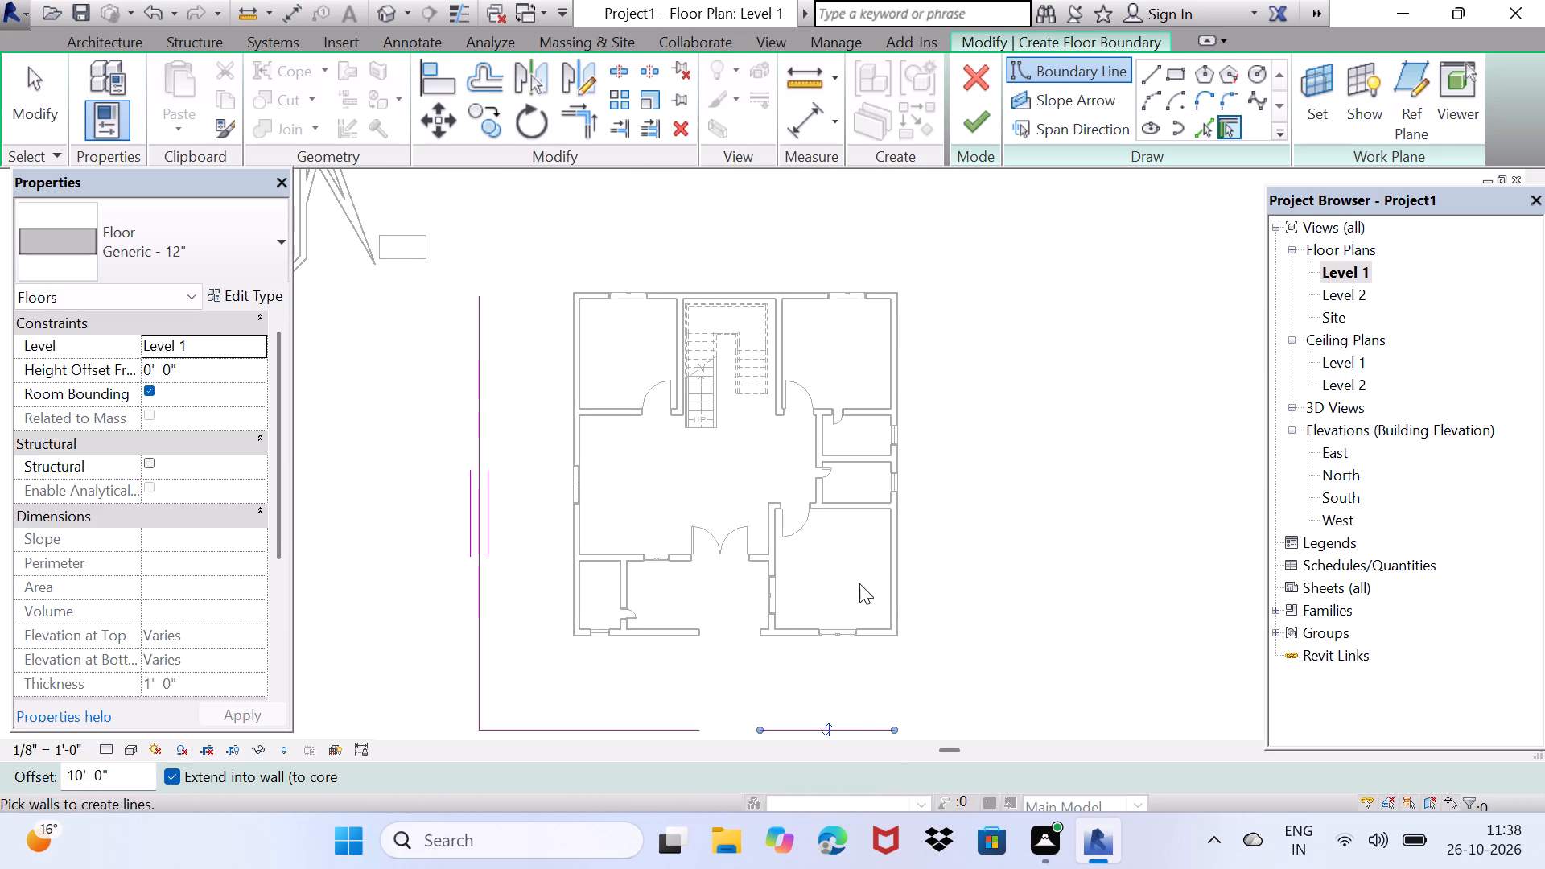
click(902, 565)
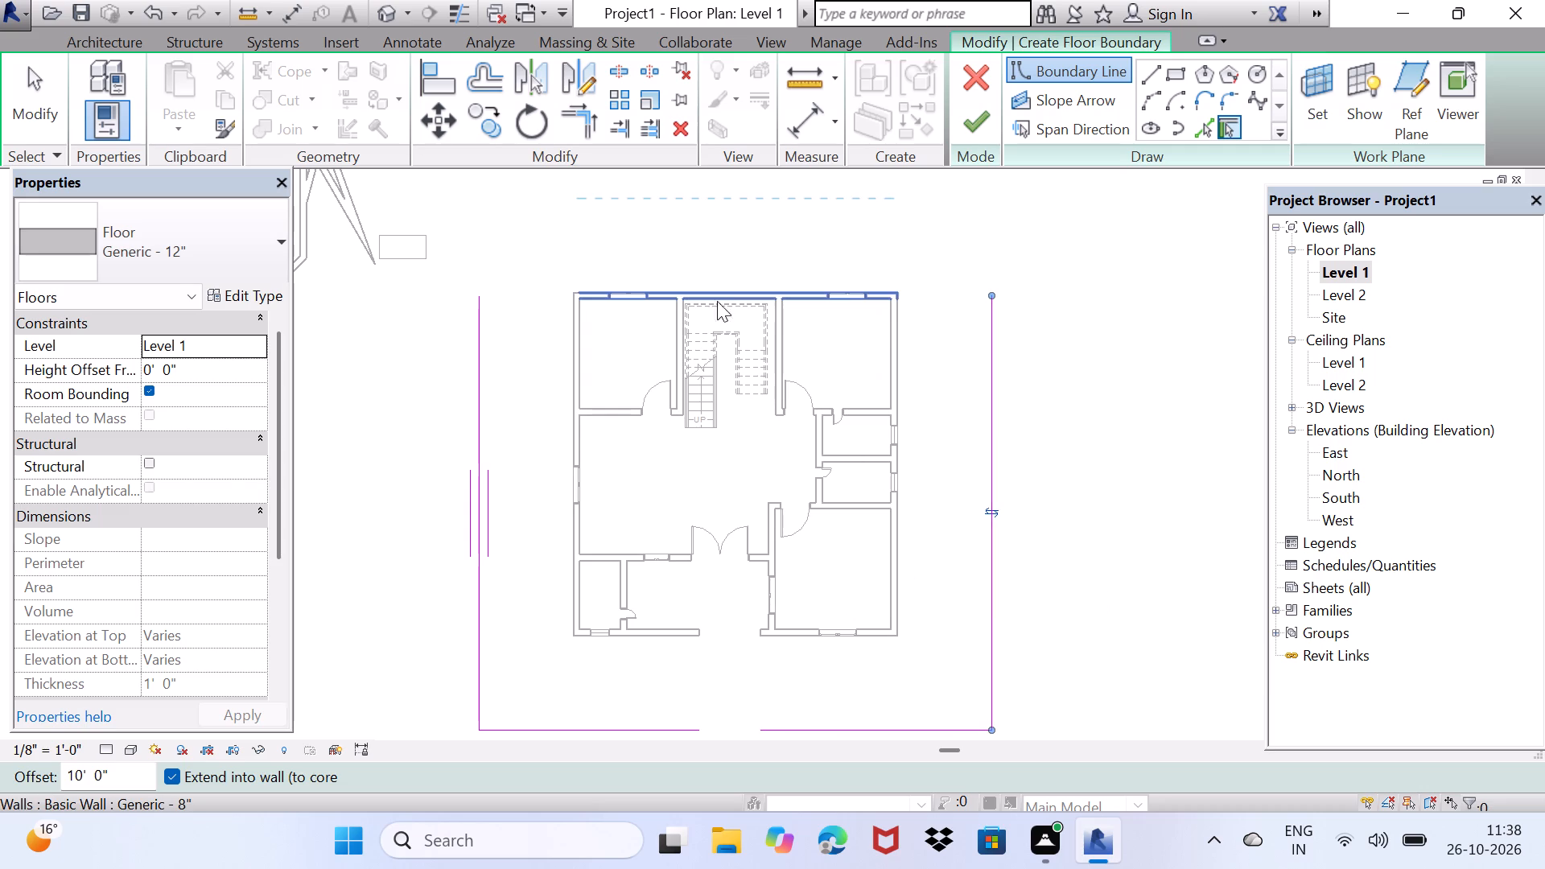
click(716, 295)
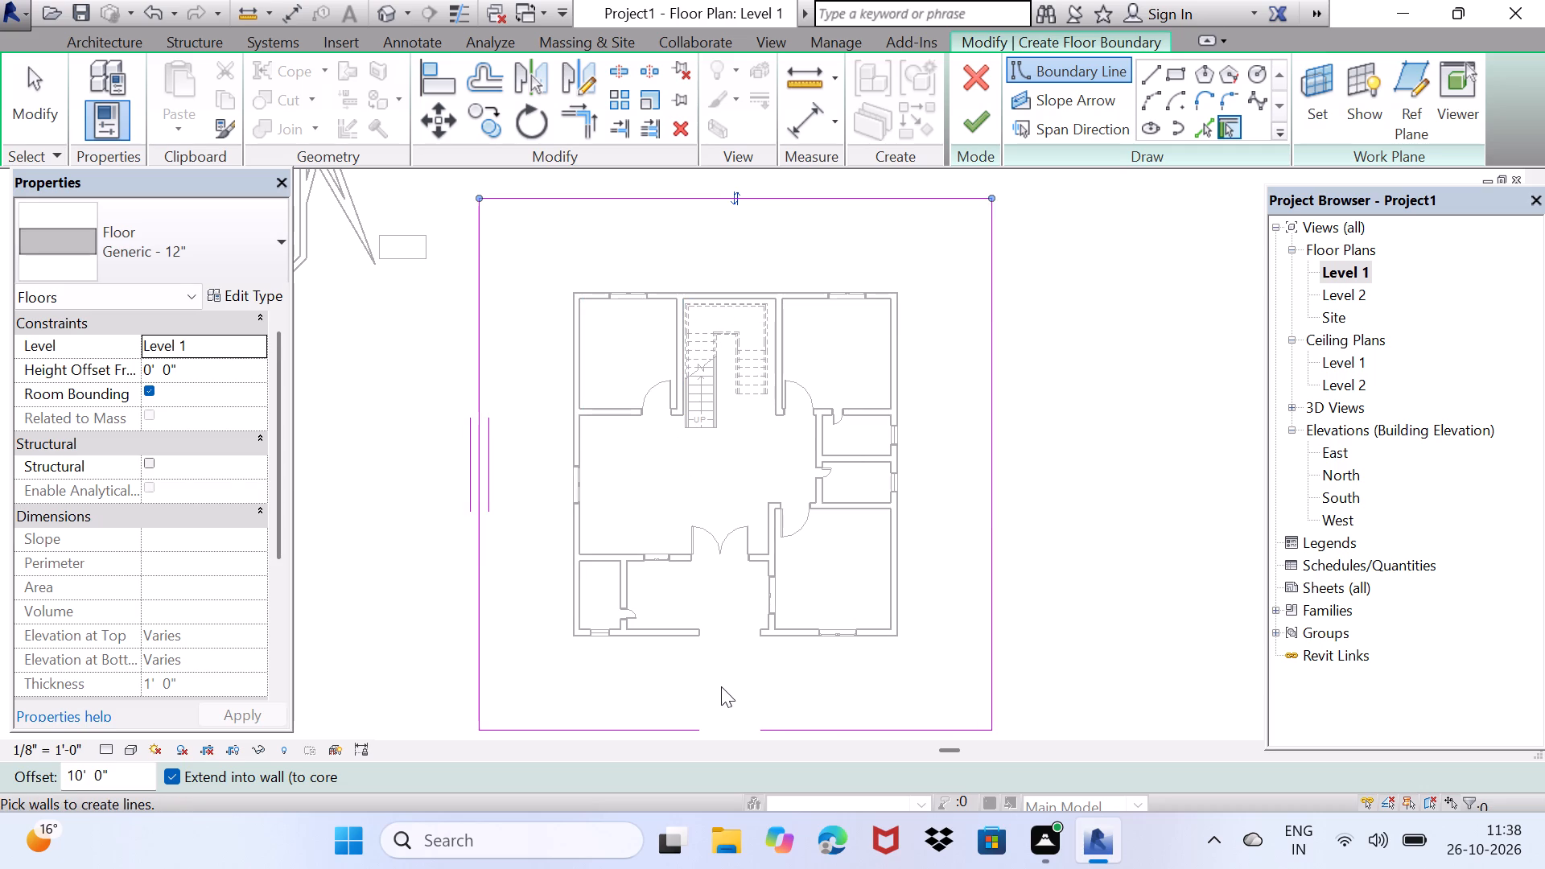
Join the two south boundary lines across the entrance gap with Trim/Extend to Corner and finish the floor.
middle_drag(695, 575, 723, 443)
click(597, 120)
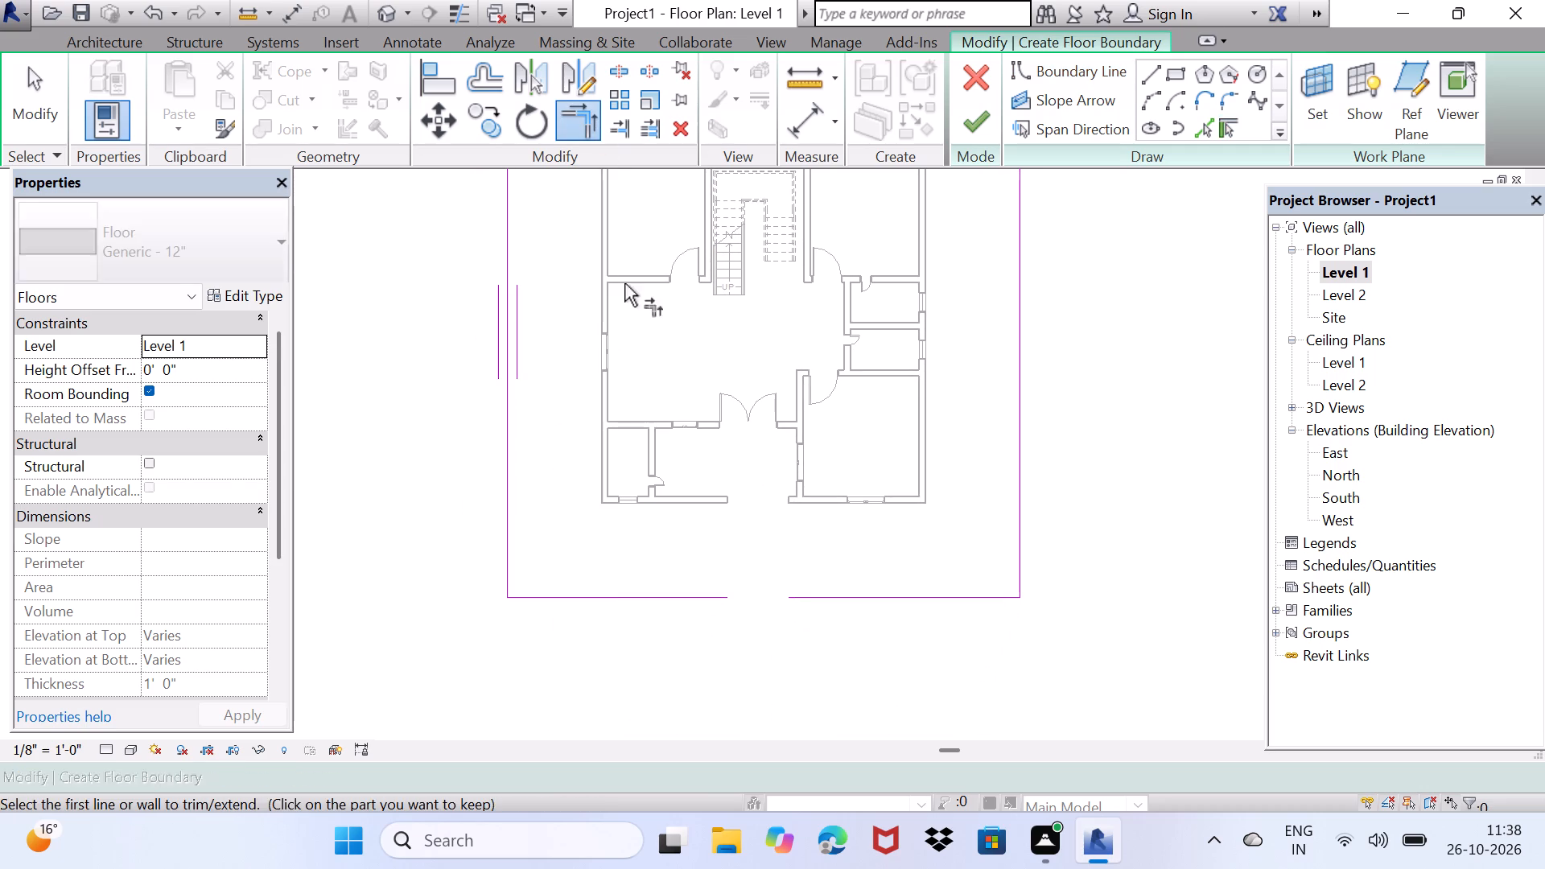
click(719, 600)
click(793, 597)
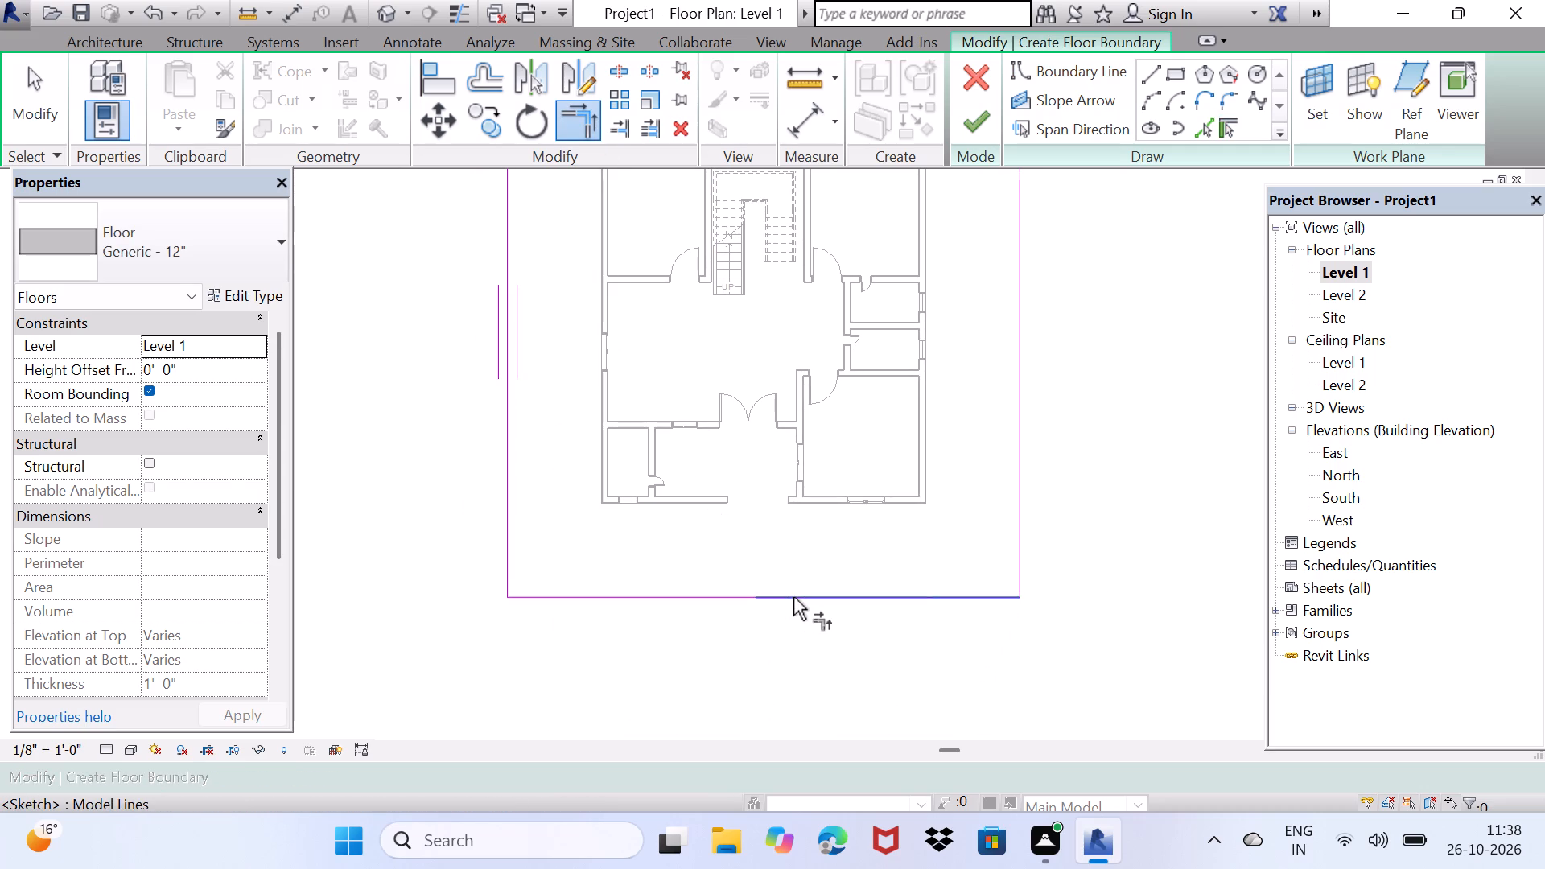
click(958, 114)
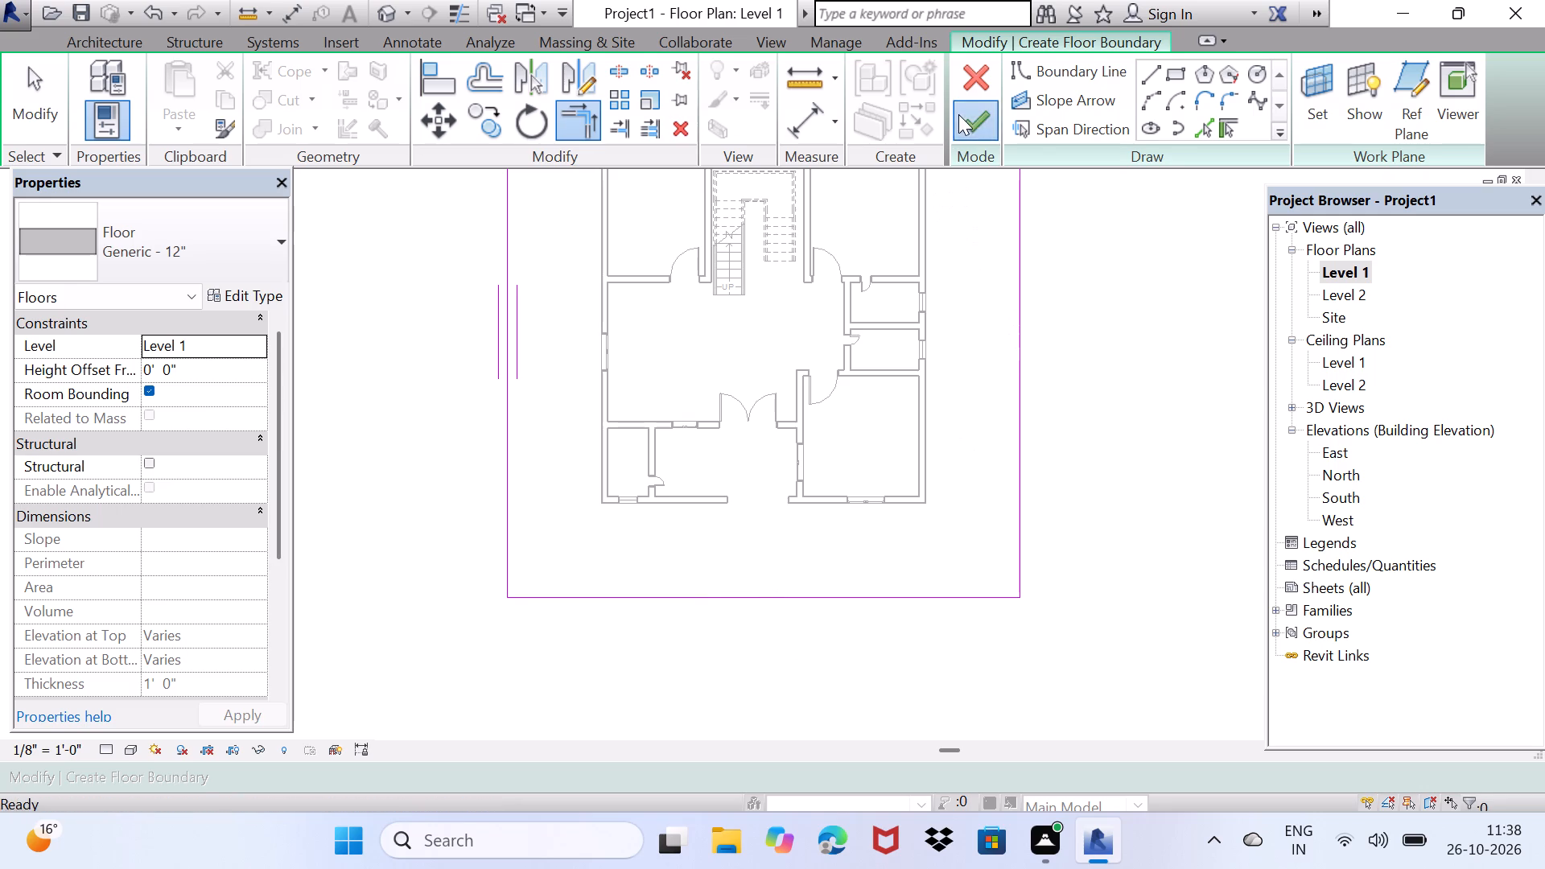
middle_drag(742, 445, 627, 531)
click(888, 484)
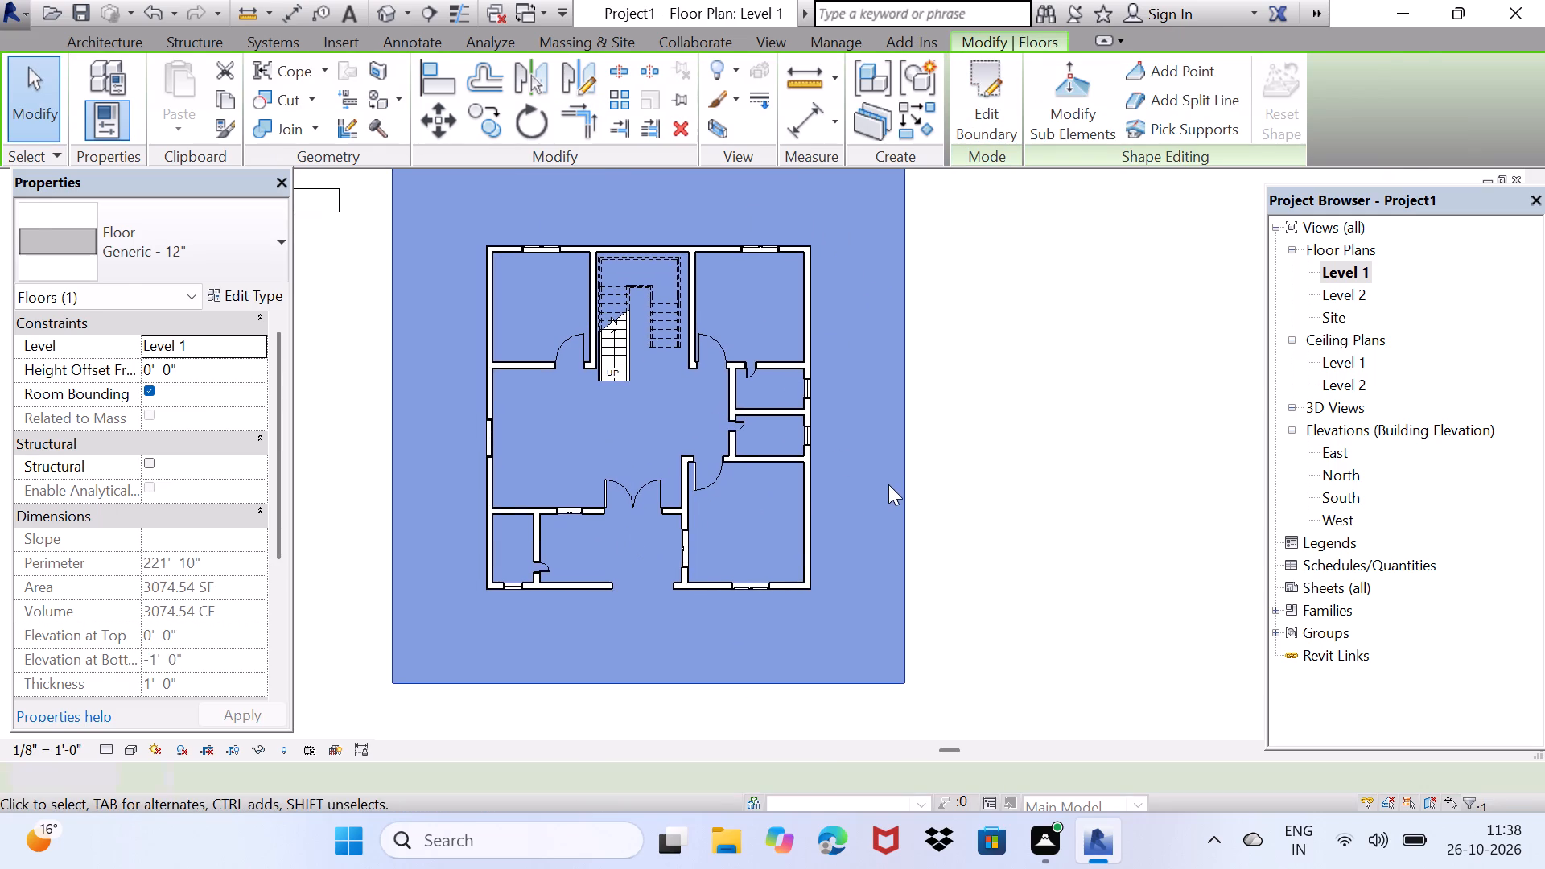
scroll(842, 514, down, 1)
middle_drag(843, 535, 842, 601)
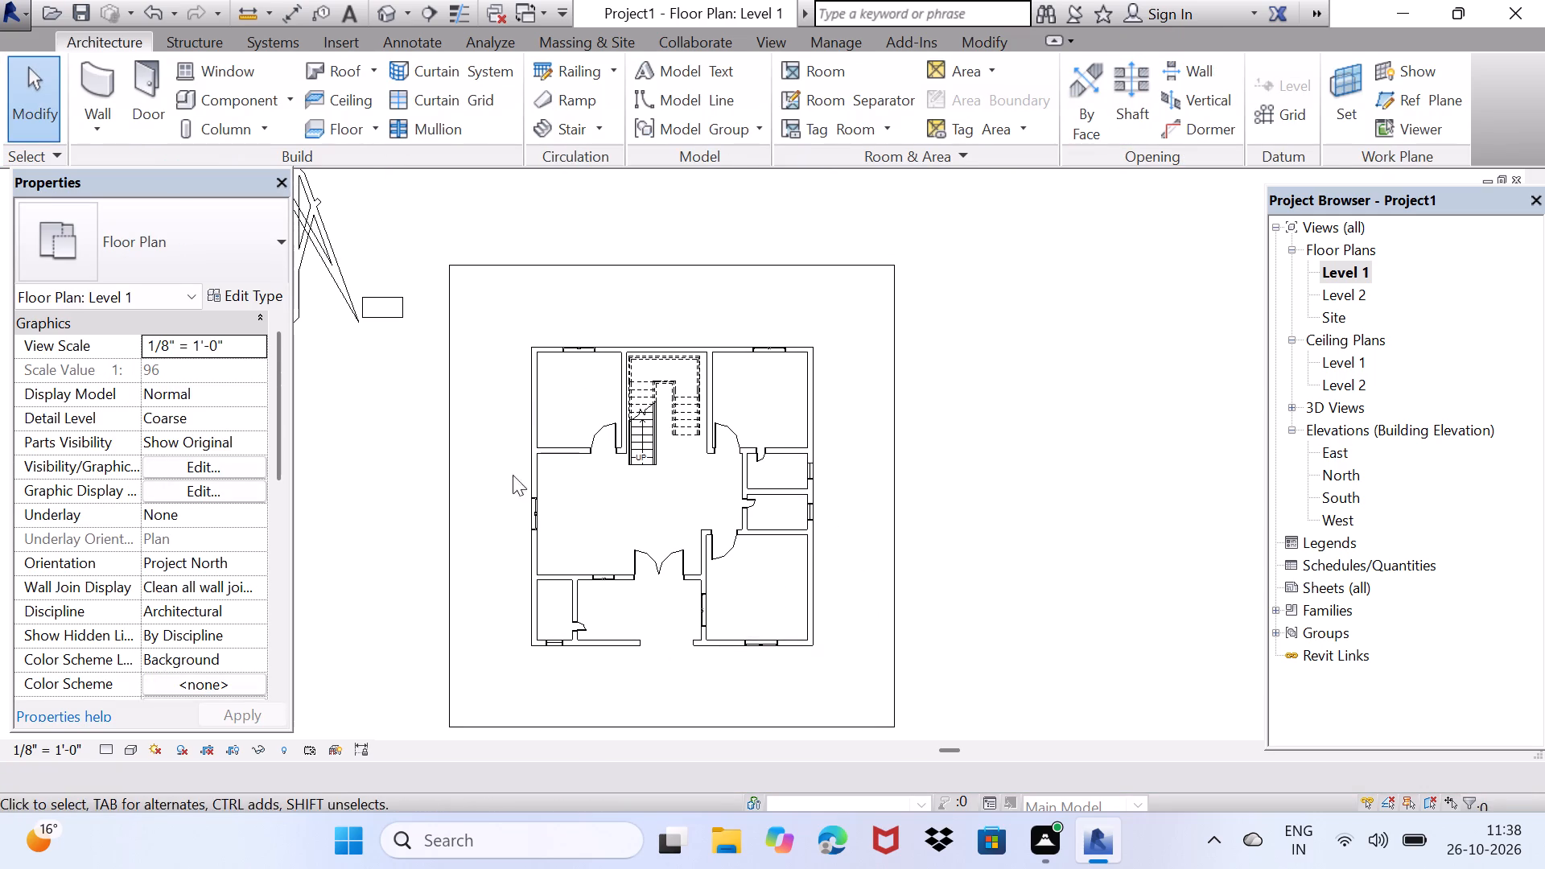
Delete the cluster of stray Generic - 8" walls northwest of the house in the Level 1 floor plan.
middle_drag(492, 455, 777, 578)
drag(388, 223, 413, 337)
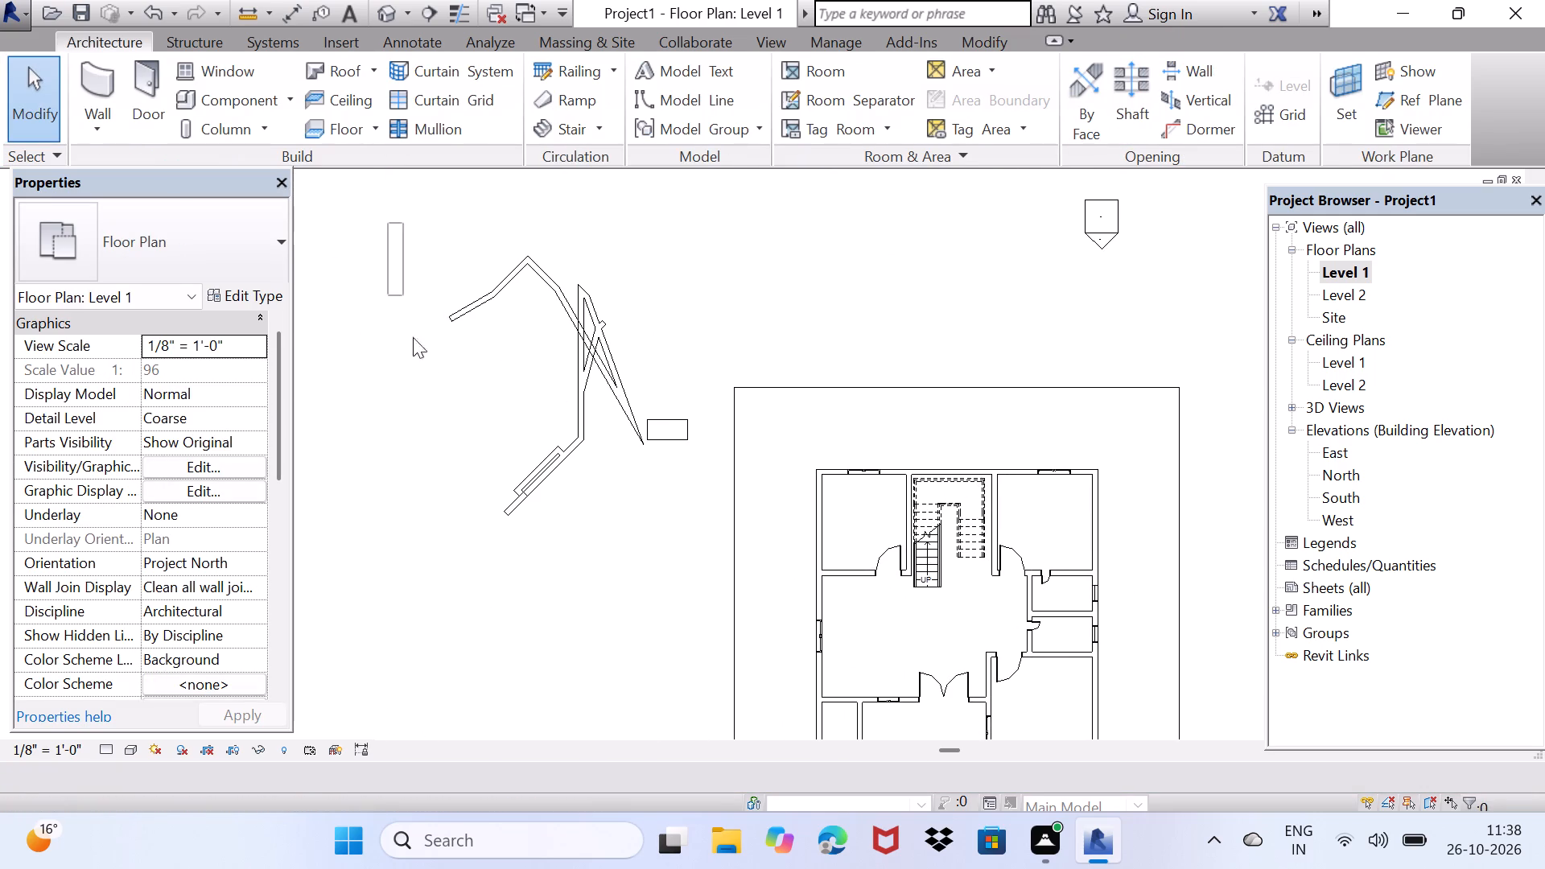
drag(413, 337, 649, 589)
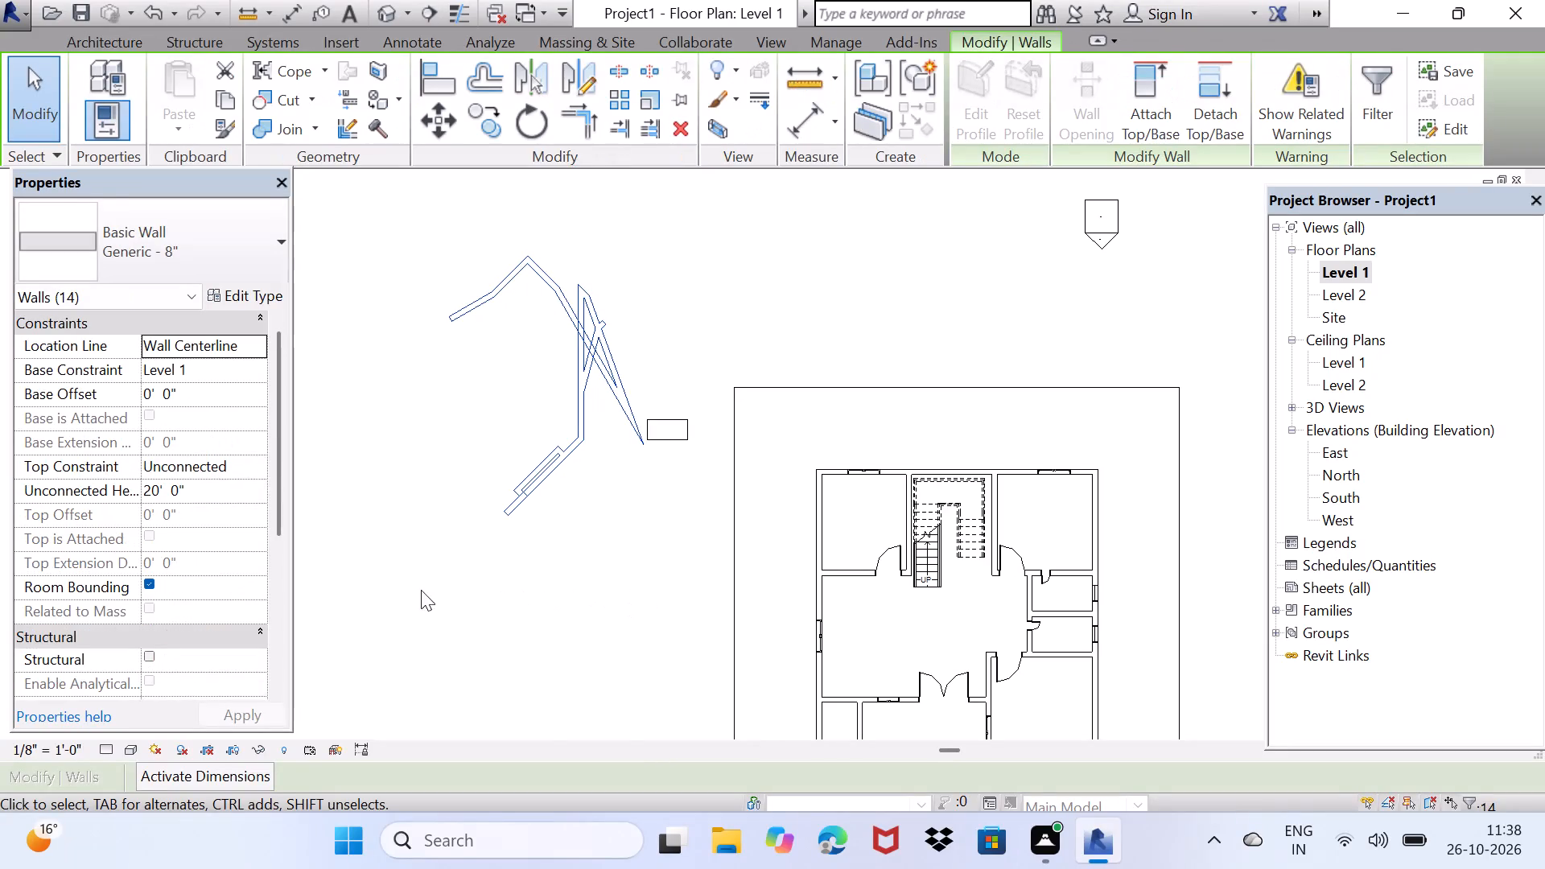
key(Delete)
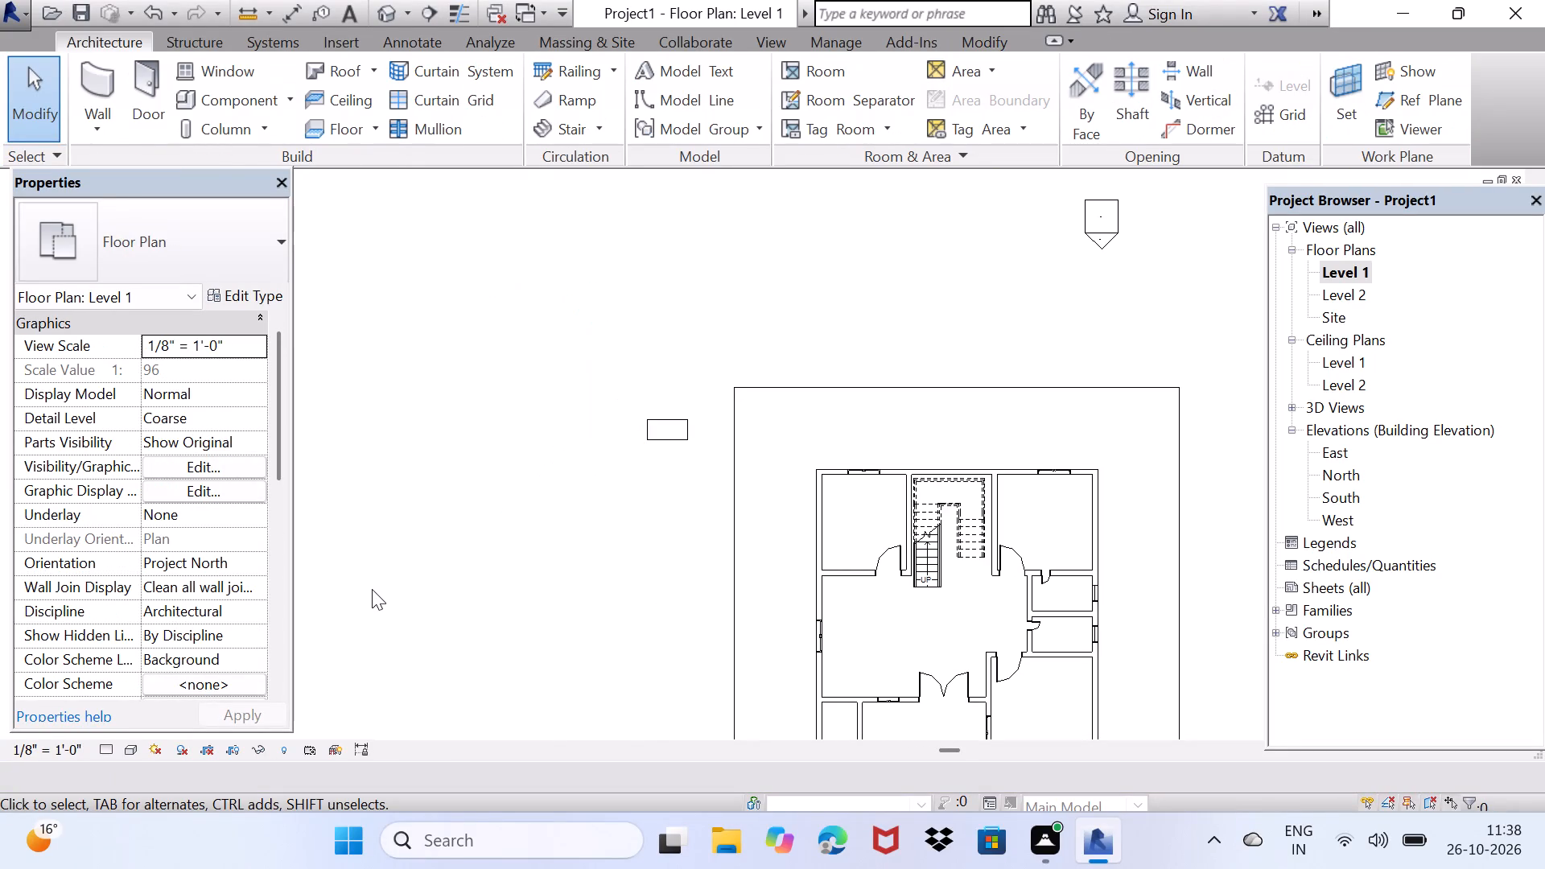
Load the Bed-Shaker family from the Beds folder of the US Imperial furniture library for component placement.
scroll(955, 554, down, 4)
middle_drag(935, 639, 678, 462)
scroll(618, 508, up, 3)
middle_drag(719, 480, 708, 496)
scroll(646, 484, up, 2)
middle_click(562, 519)
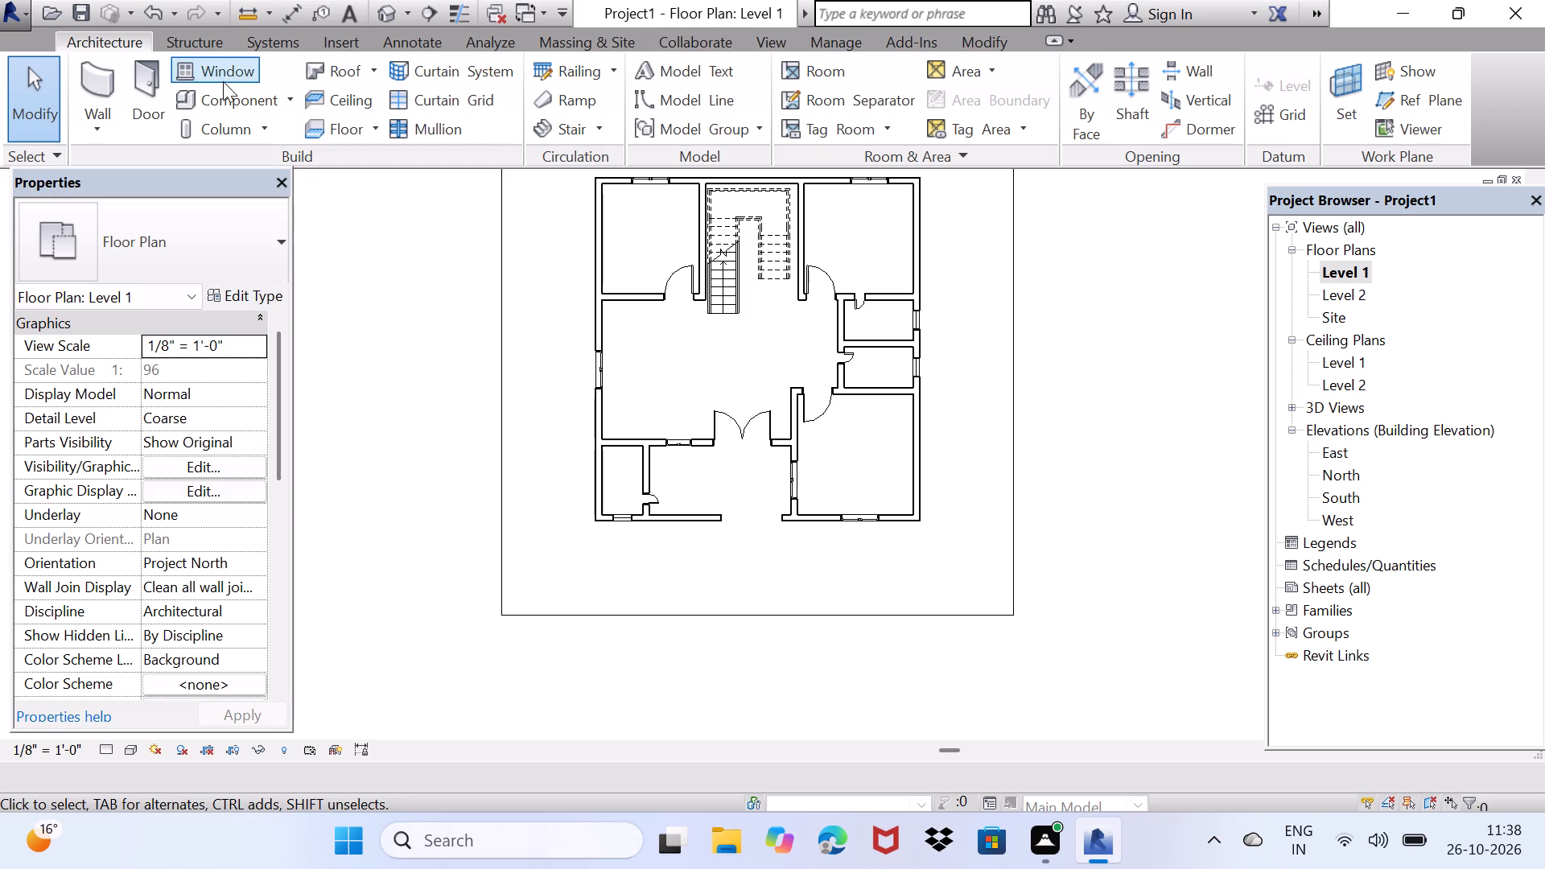
double_click(201, 105)
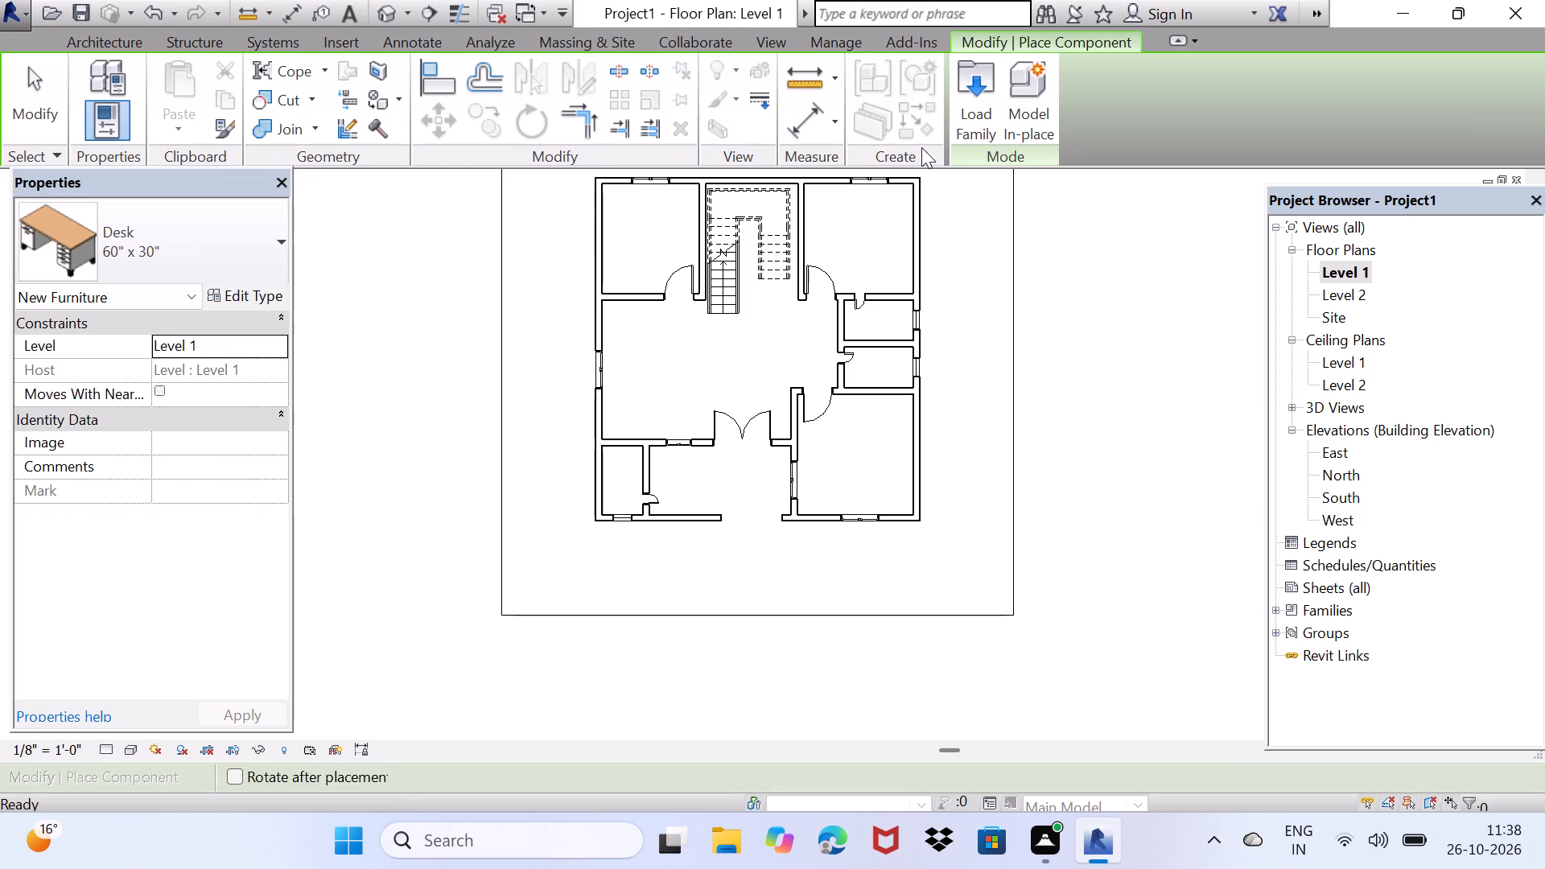
double_click(965, 89)
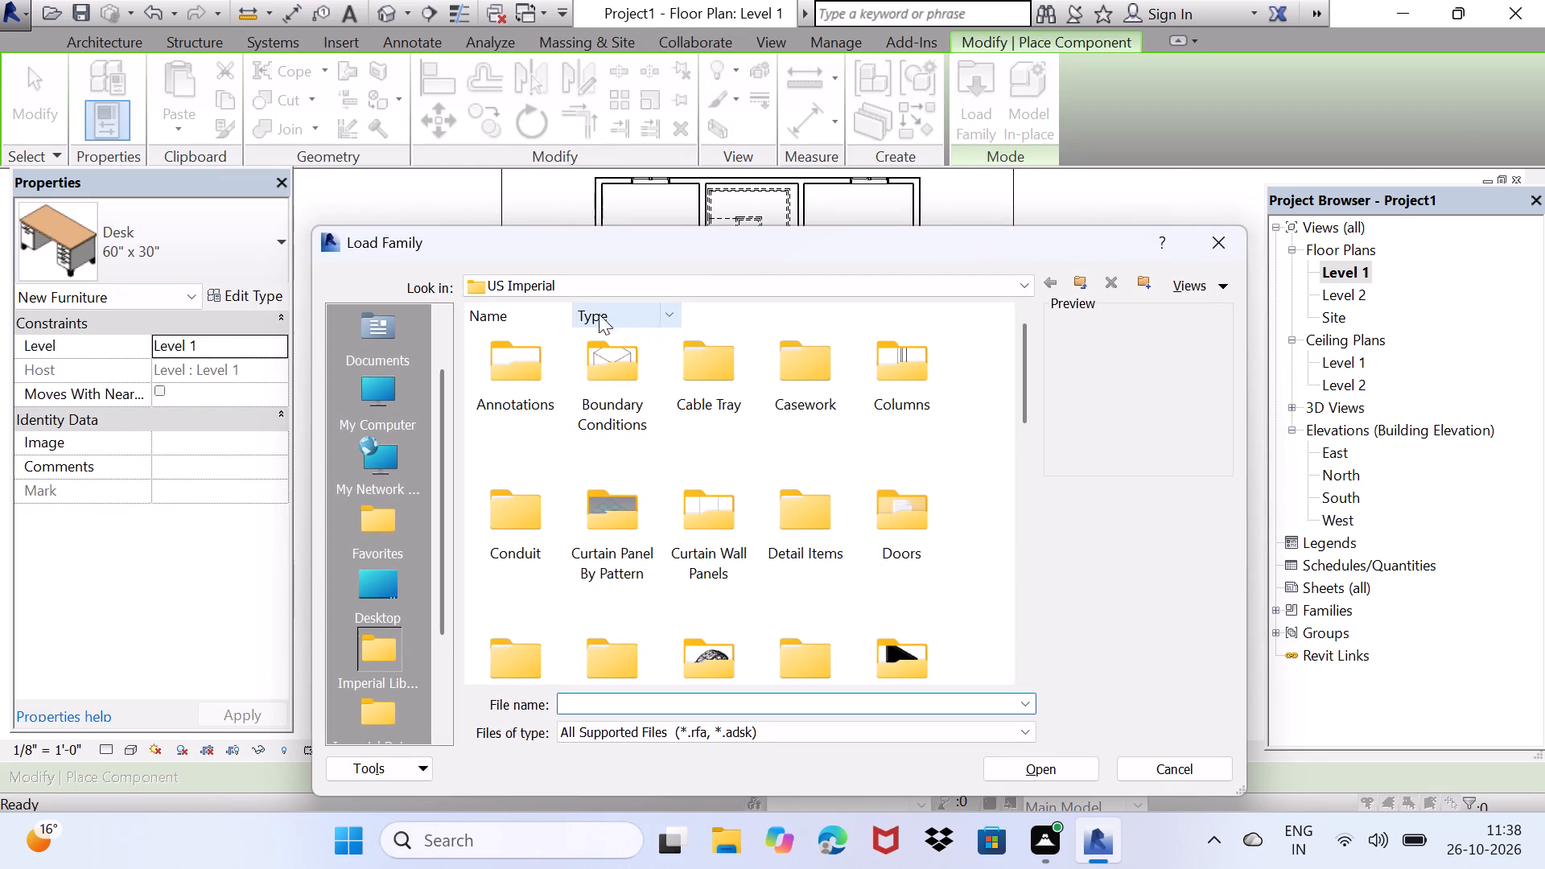
scroll(737, 562, down, 1)
scroll(892, 543, up, 1)
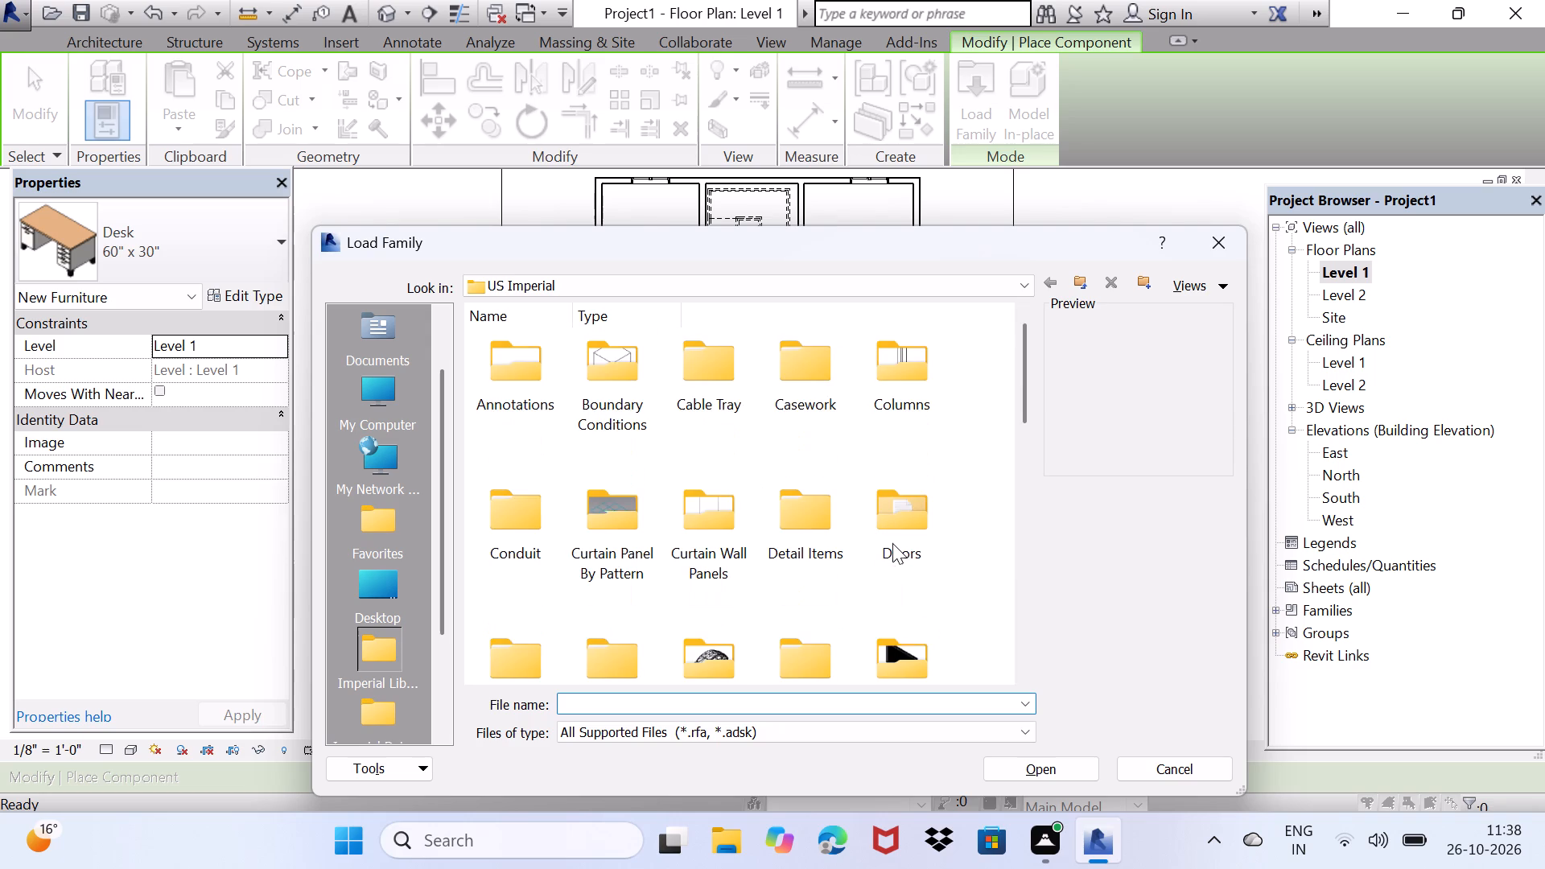
scroll(876, 607, down, 1)
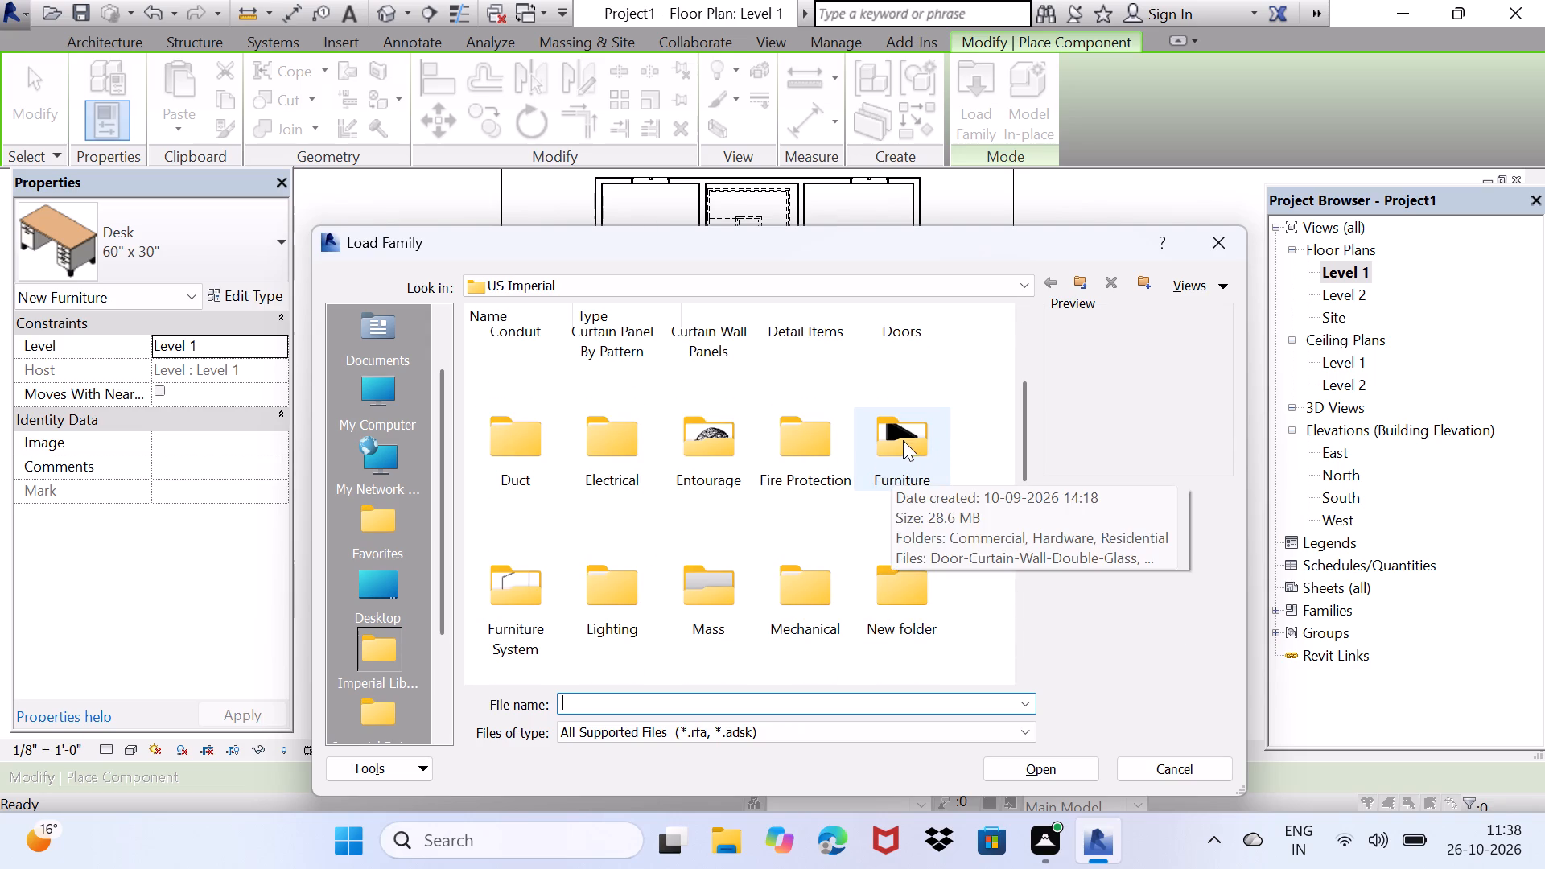
double_click(903, 440)
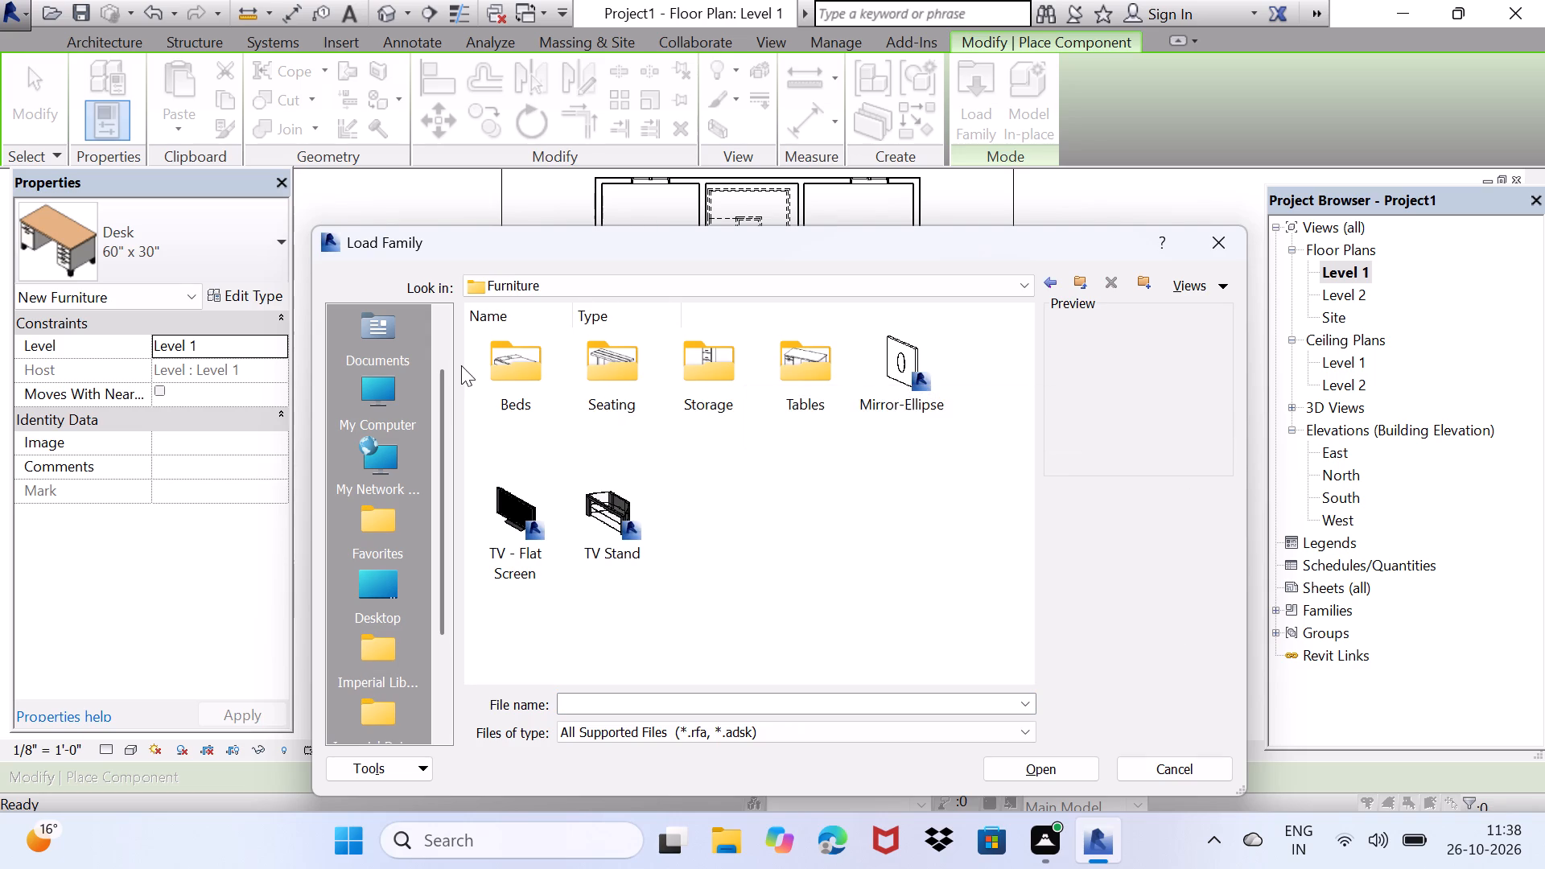
double_click(519, 361)
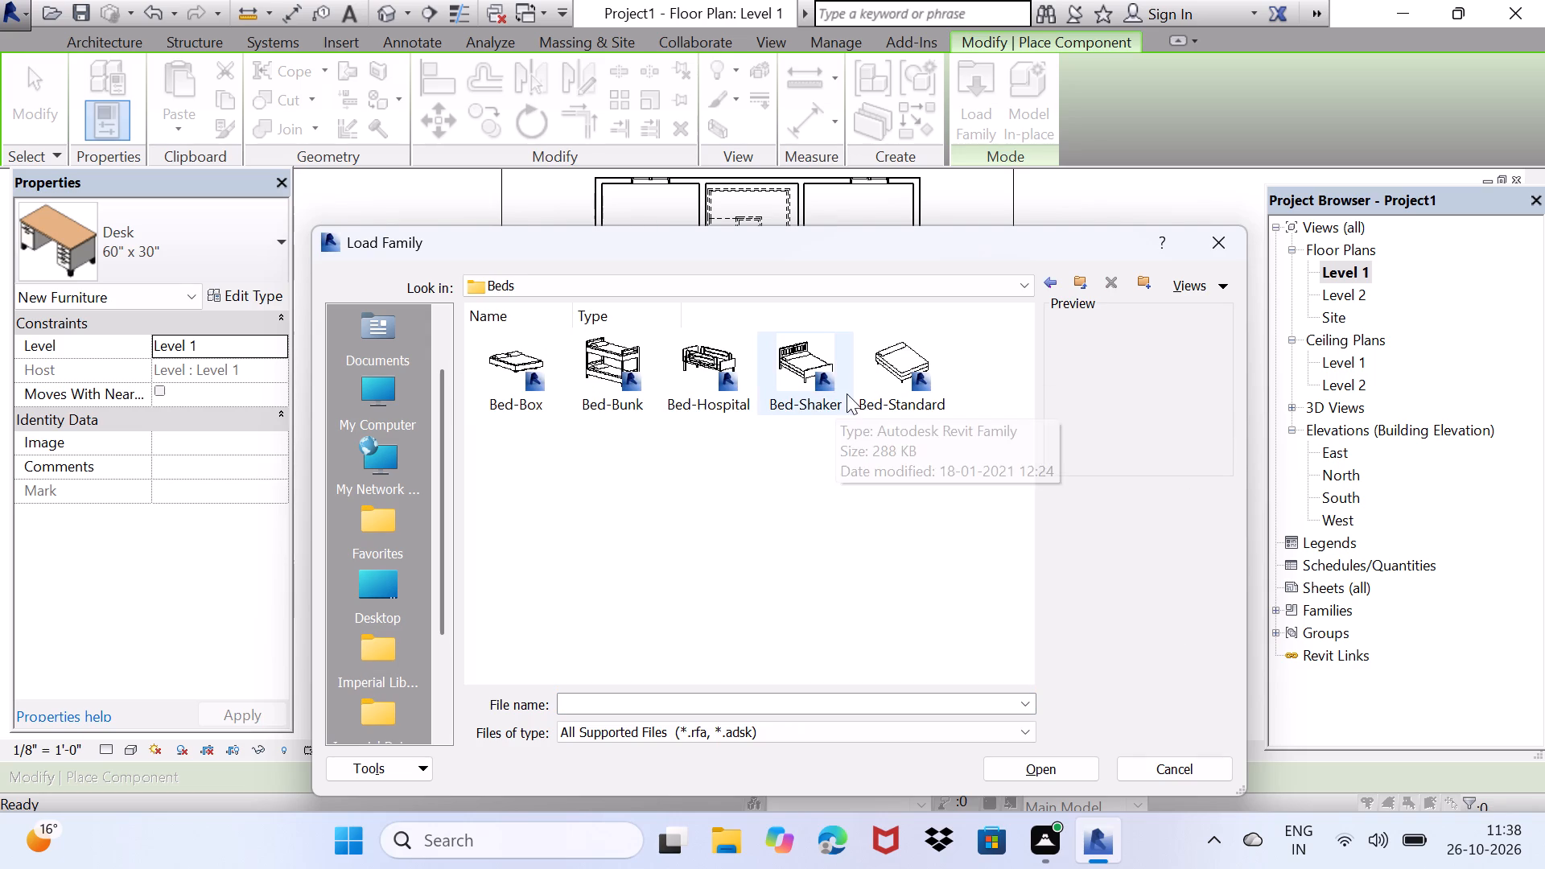
click(782, 371)
click(1029, 774)
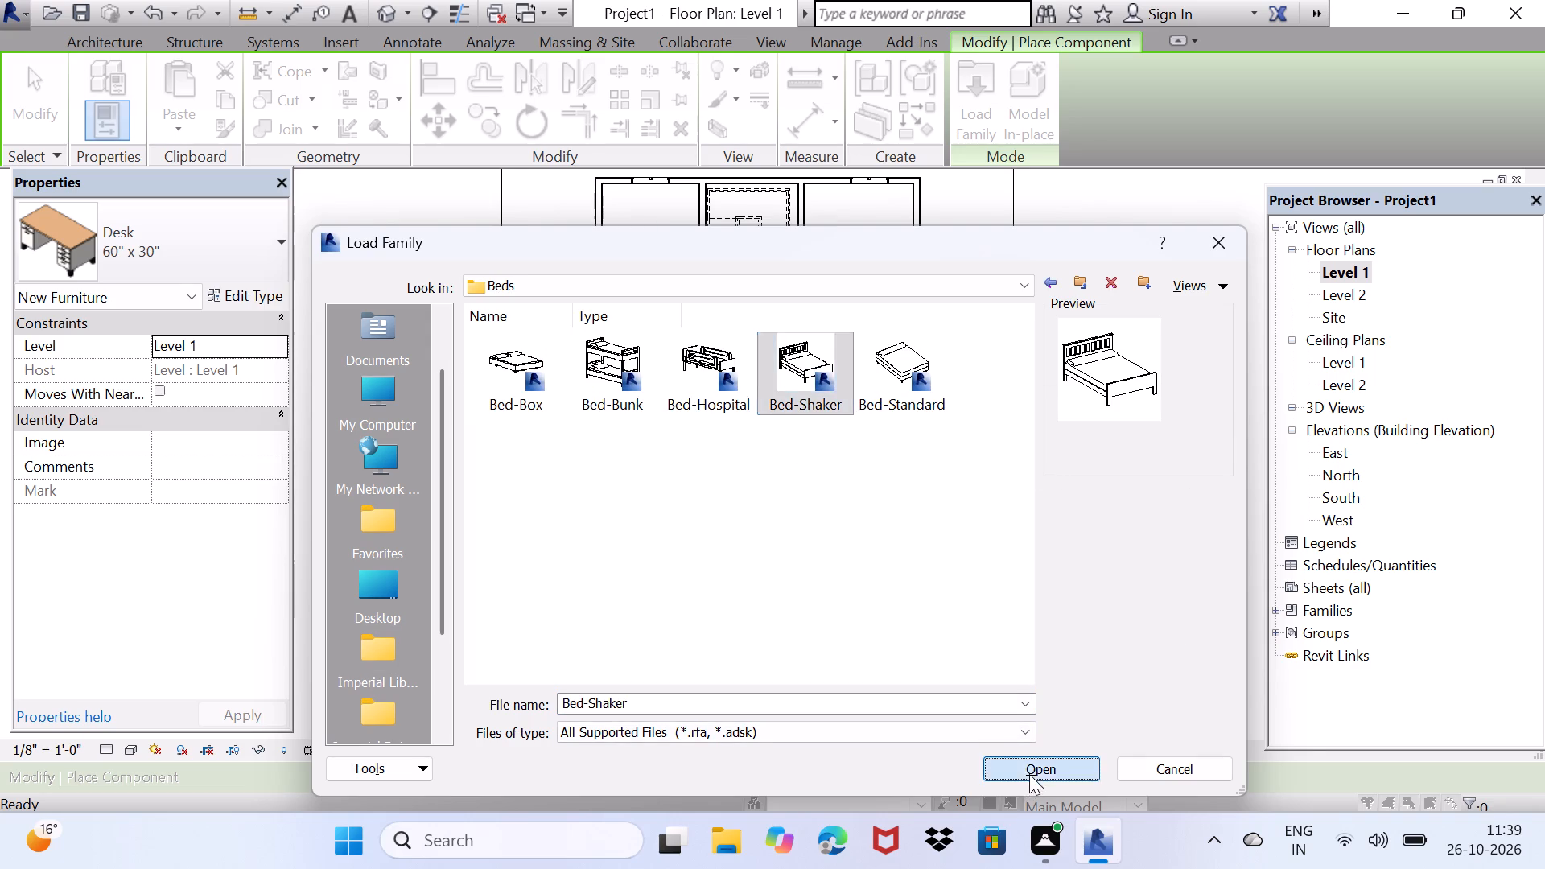
Place a Bed-Shaker Double 56" x 78" in each of the two north bedrooms, with headboards against the north wall under the windows.
middle_drag(655, 211, 628, 253)
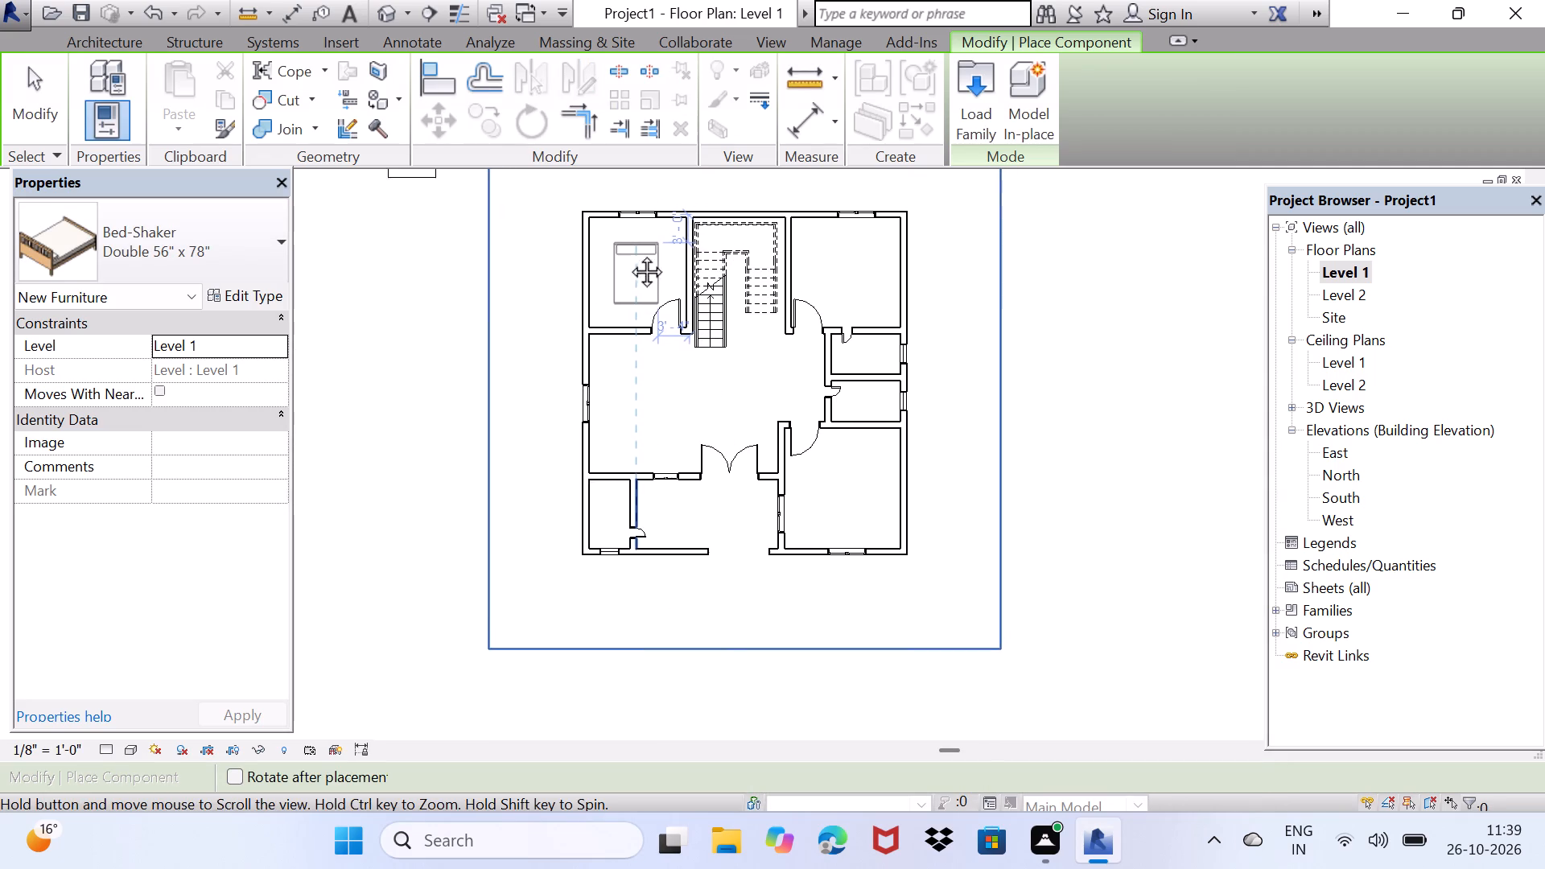
middle_drag(628, 253, 588, 270)
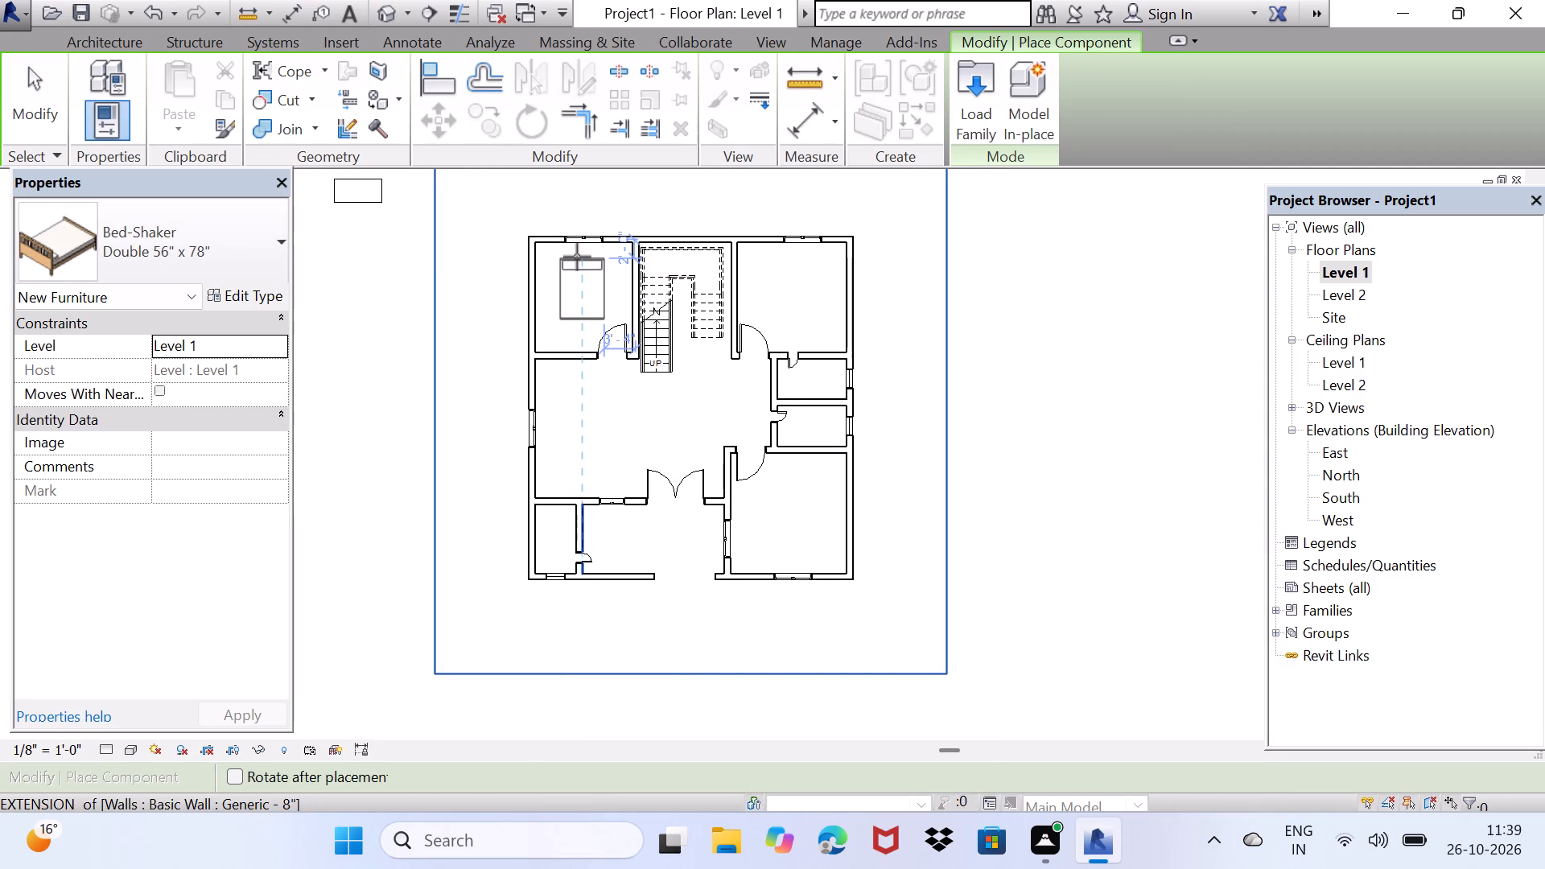
click(581, 246)
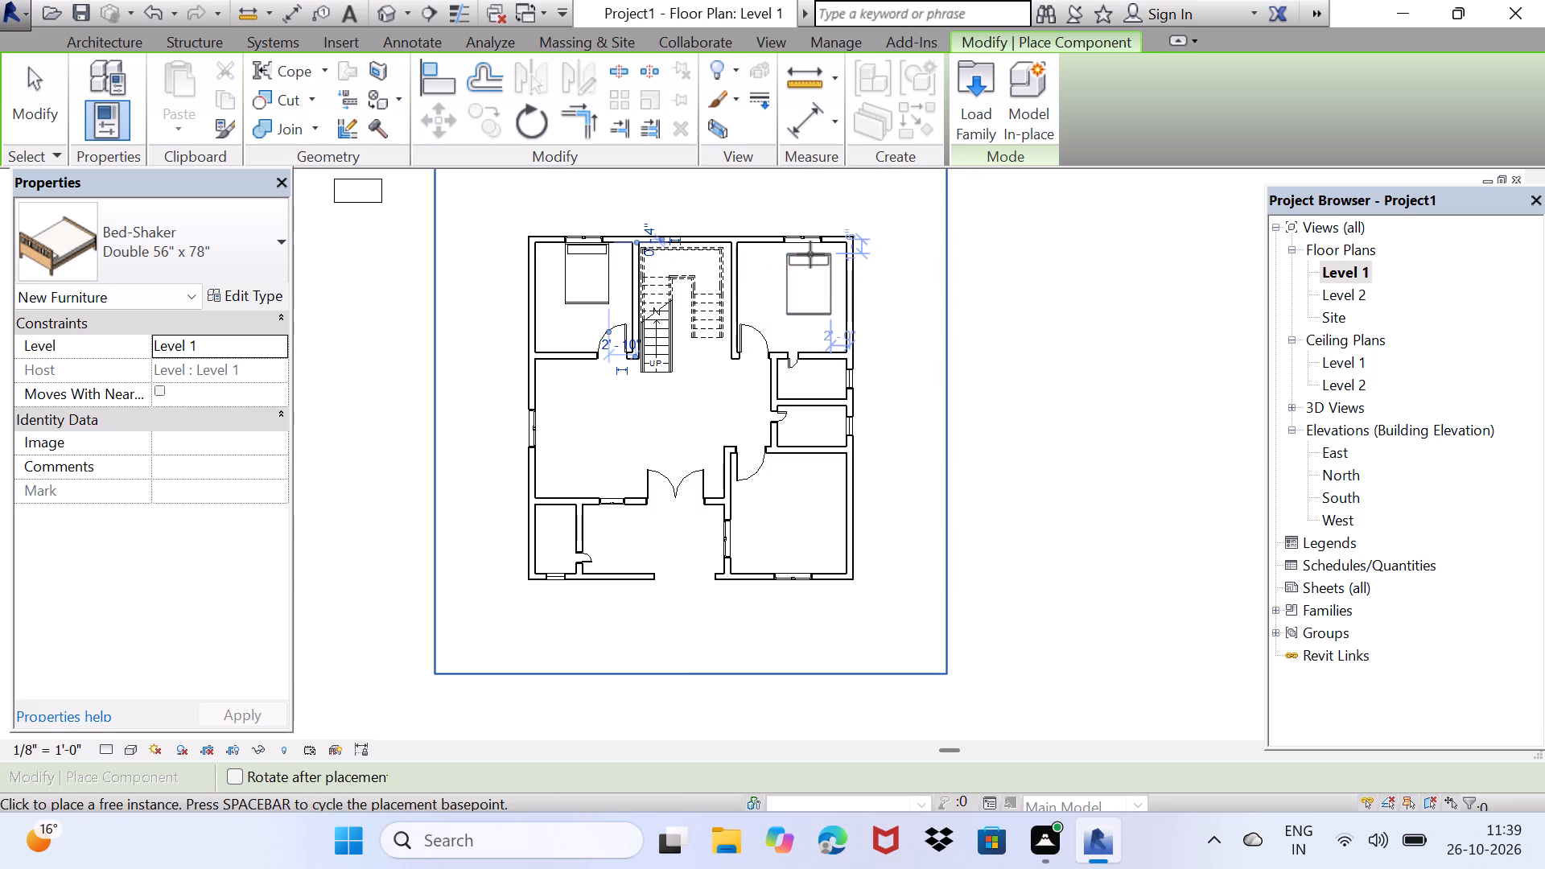
click(810, 251)
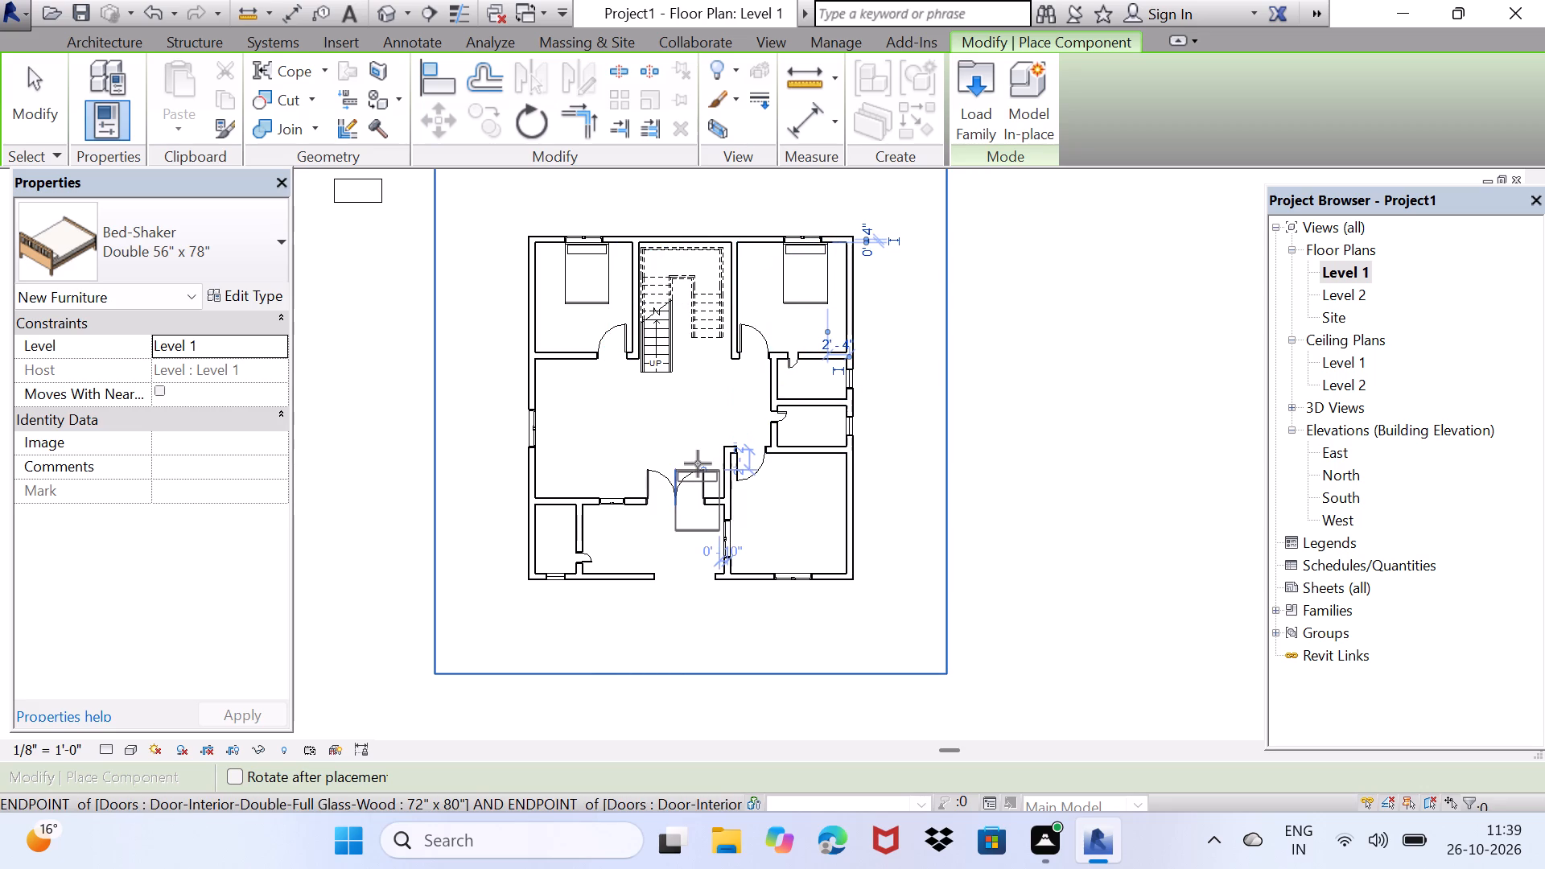
Place a third Bed-Shaker Double 56" x 78" in the southeast bedroom, rotated so its headboard faces the south window.
key(space)
key(space)
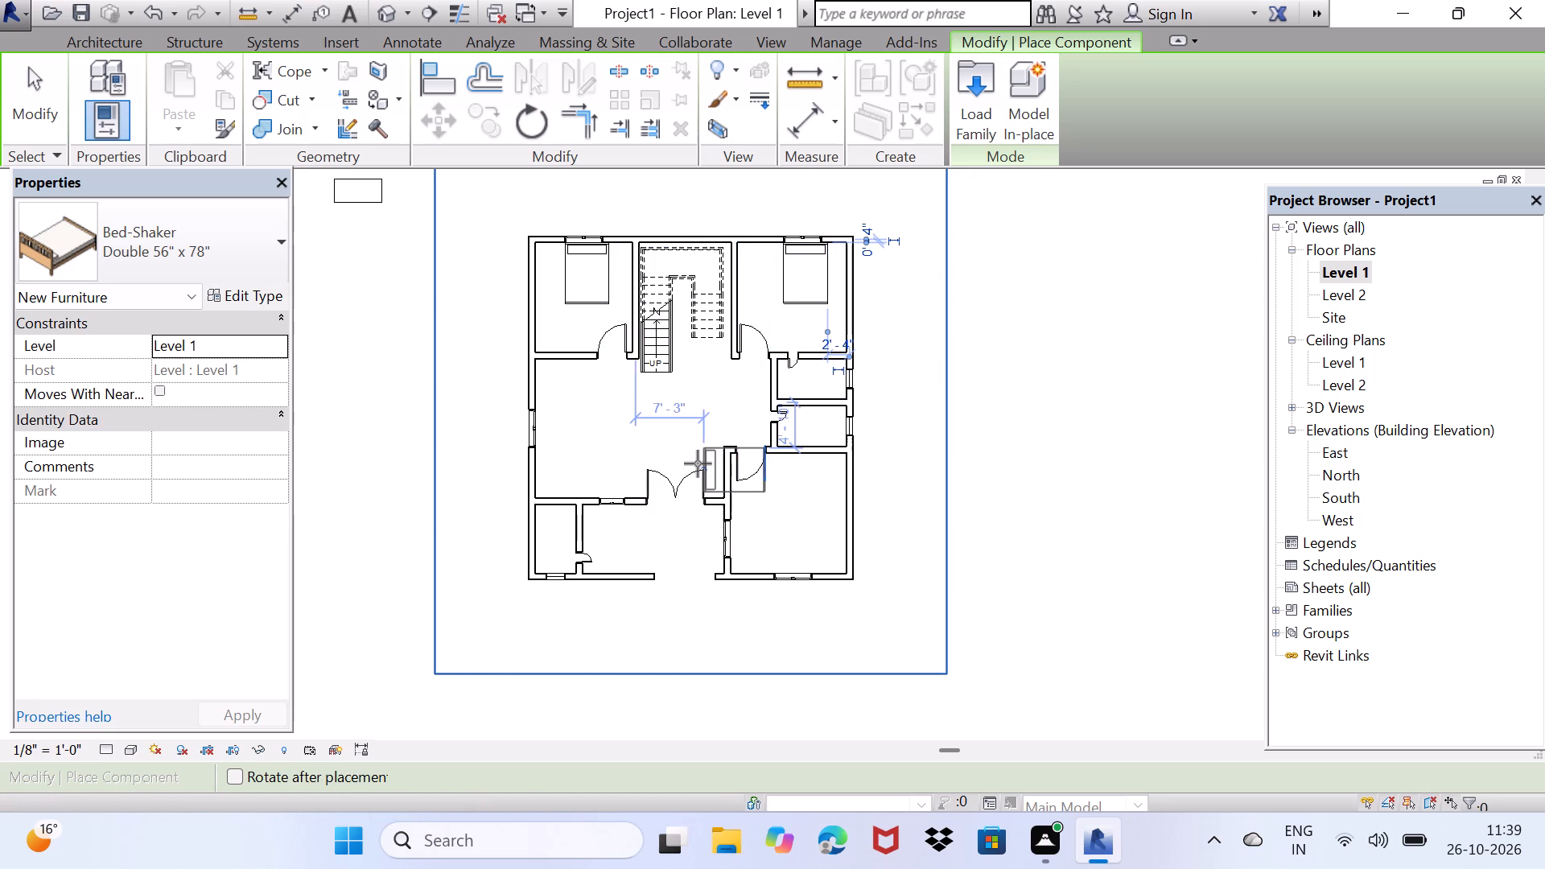
key(space)
key(space)
key(space)
key(space)
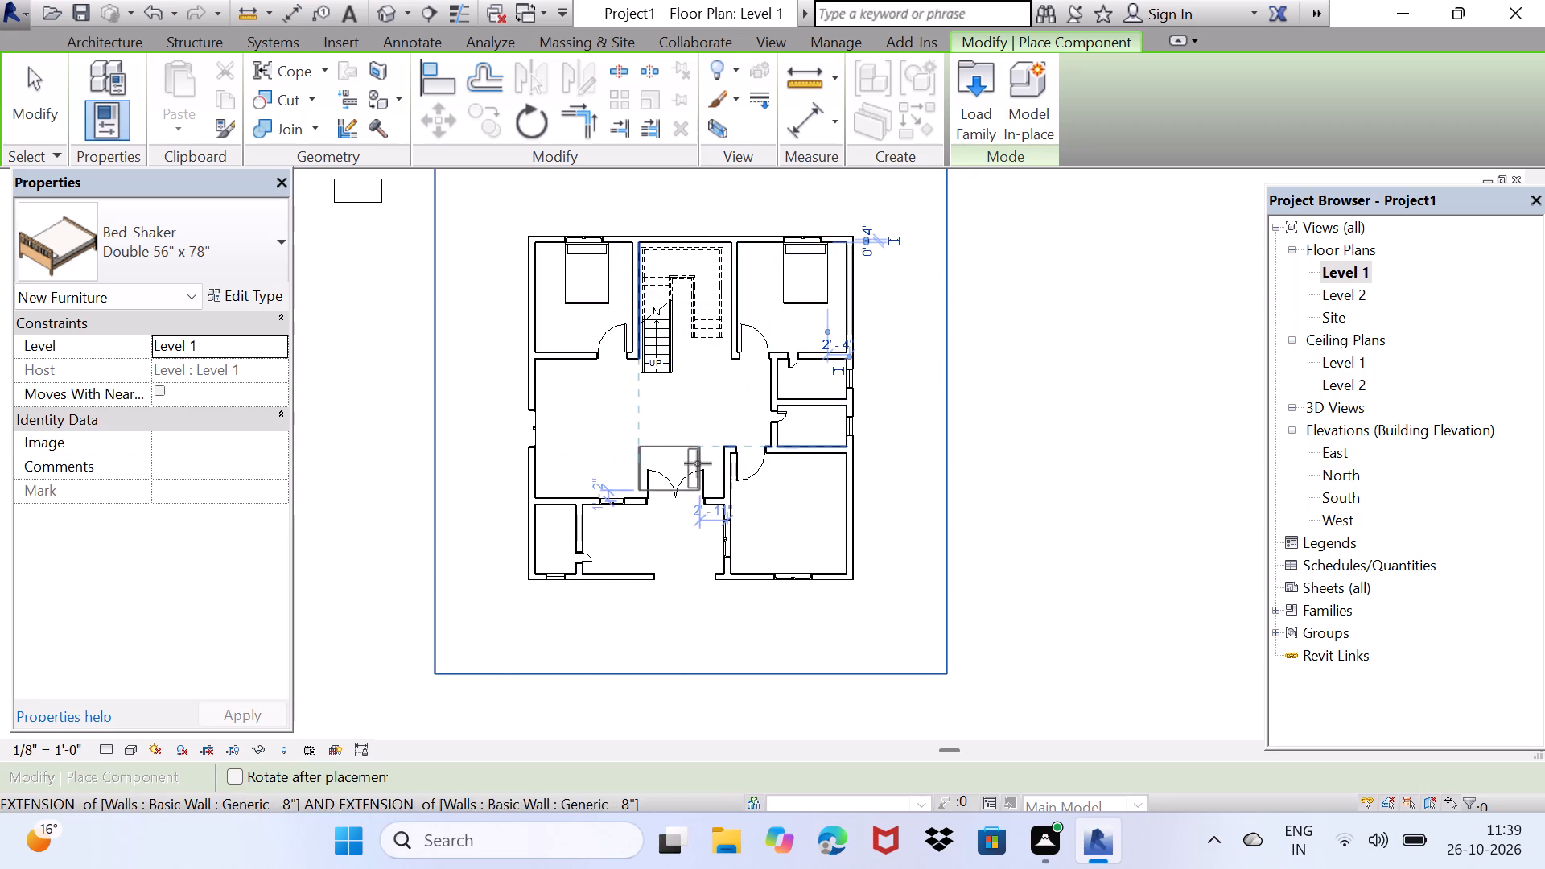
key(space)
key(space)
key(space)
key(space)
key(space)
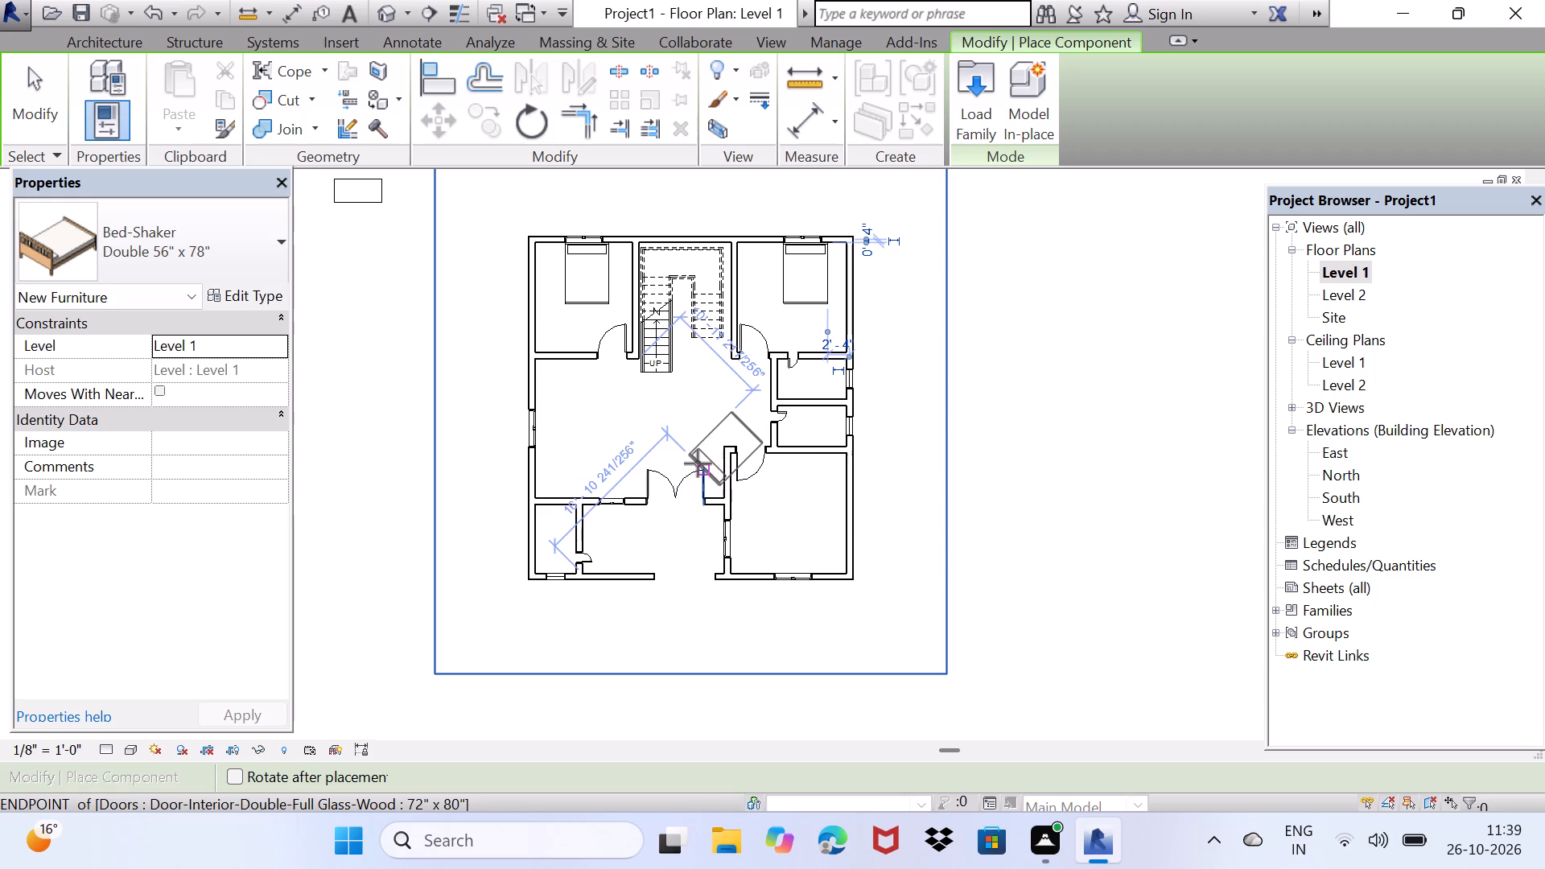
key(space)
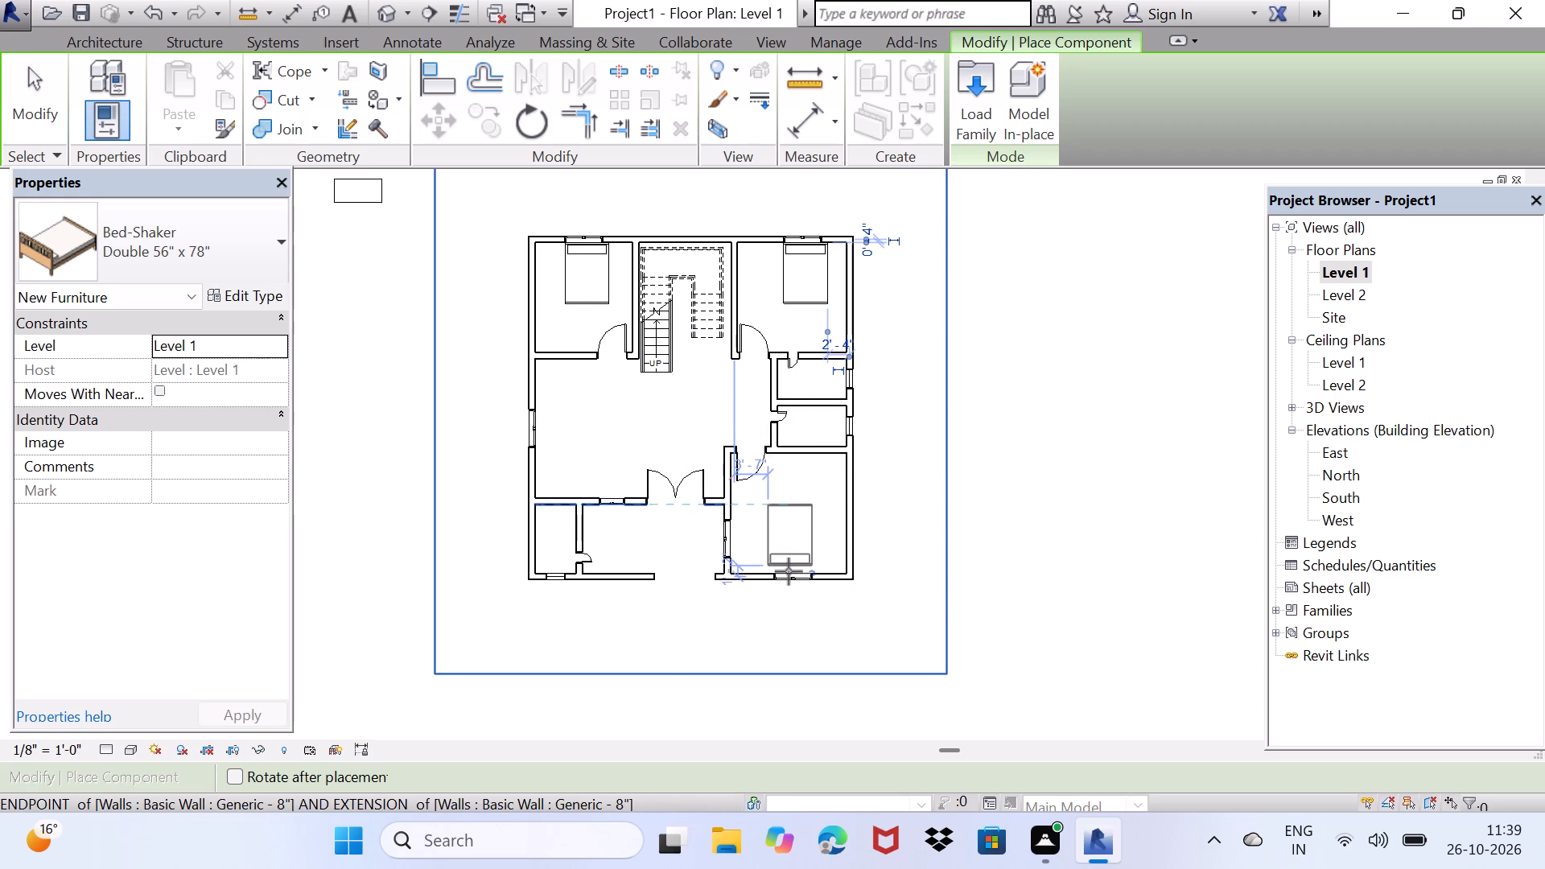
scroll(789, 571, up, 8)
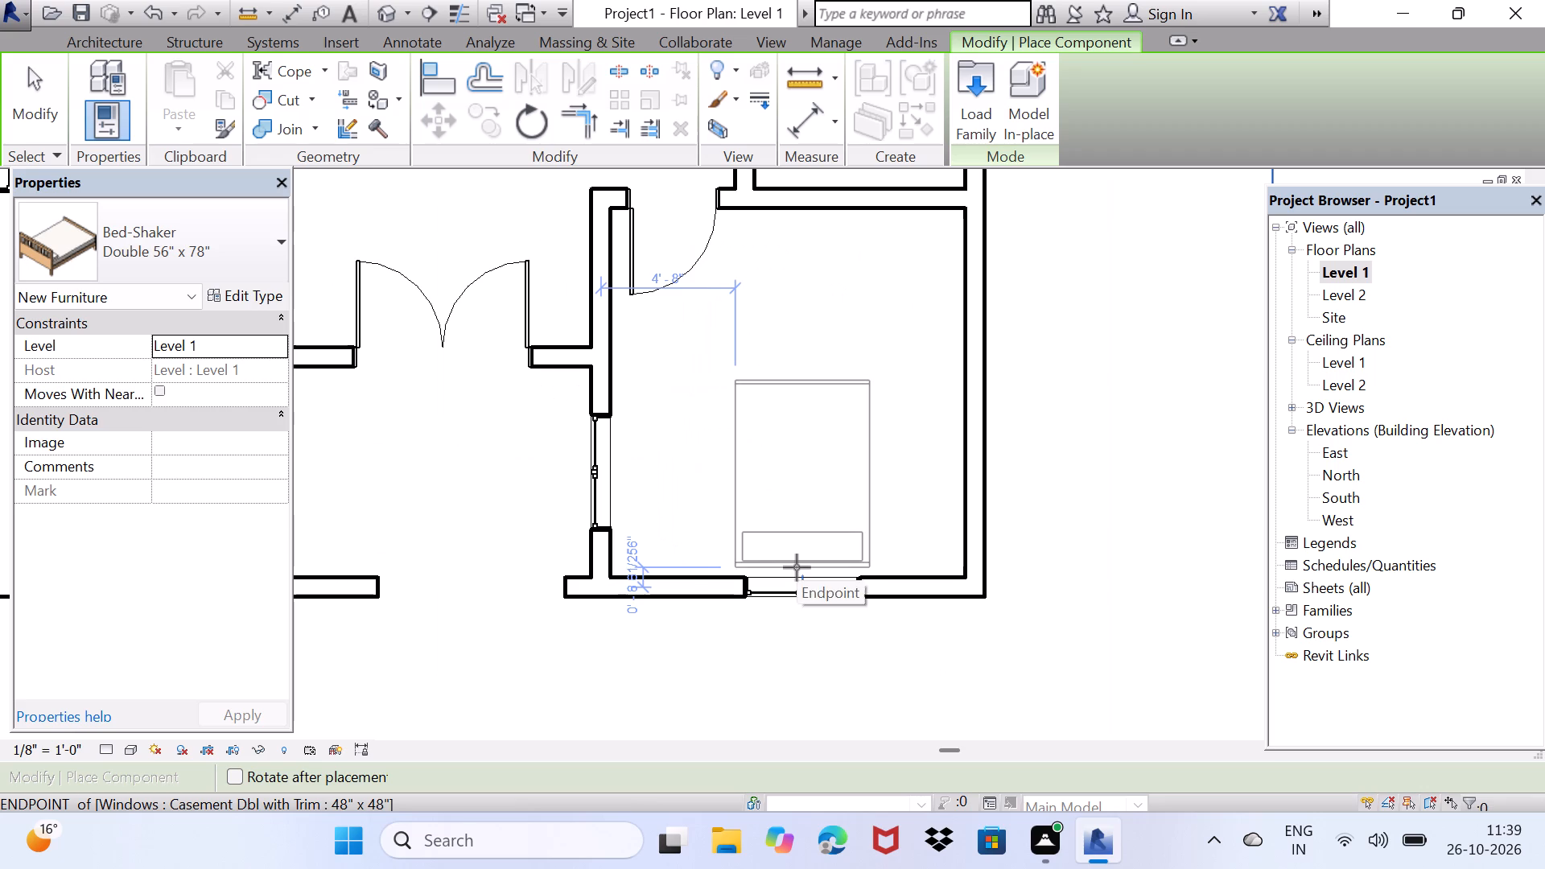
click(797, 567)
scroll(744, 439, down, 1)
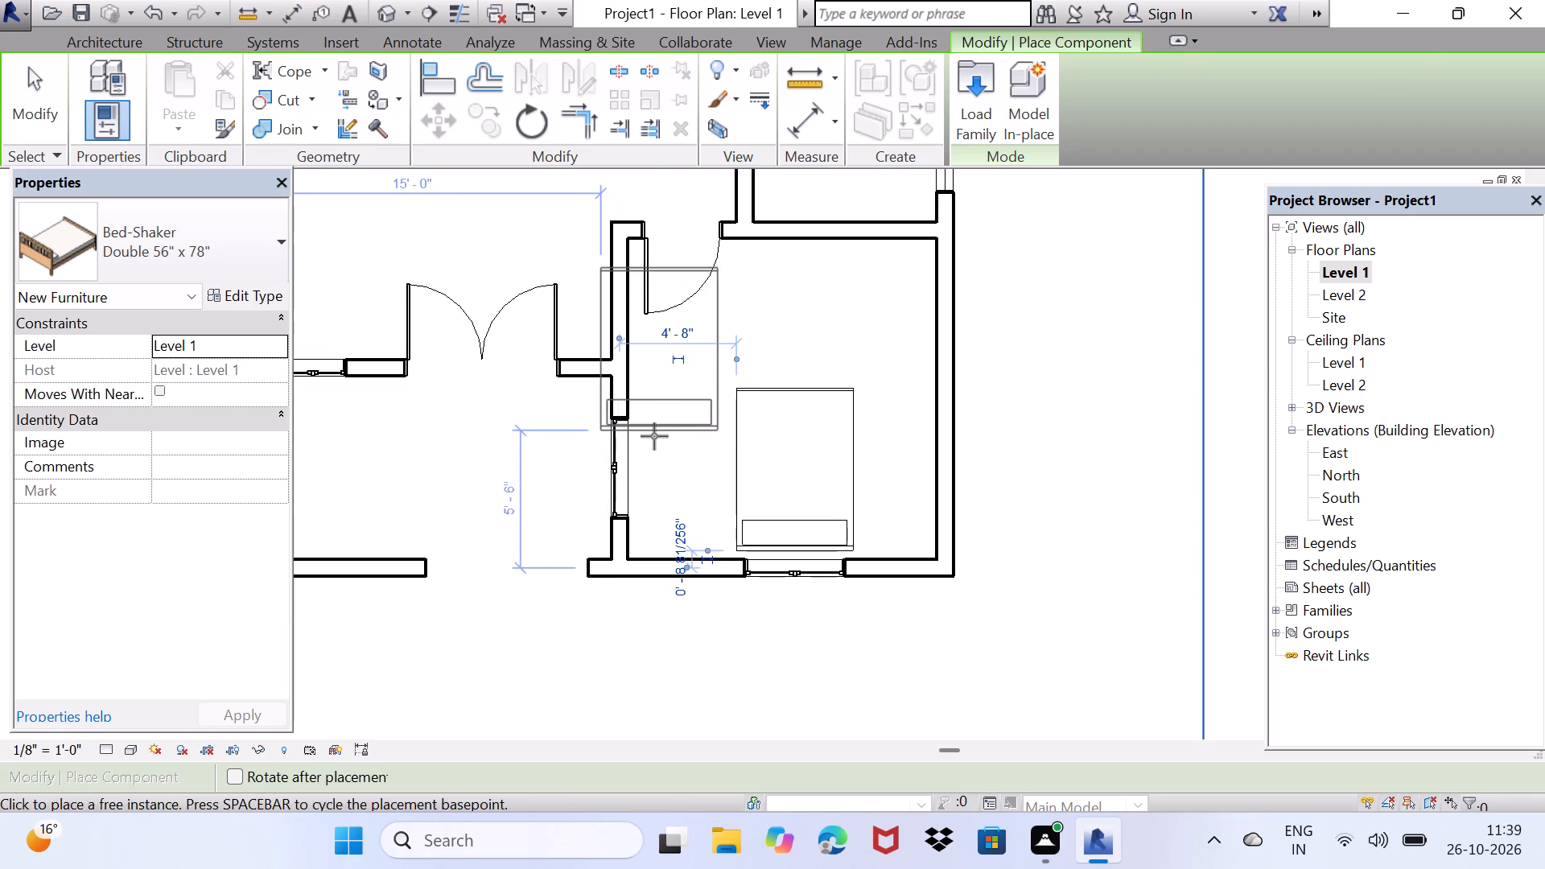
key(Escape)
key(Escape)
key(Escape)
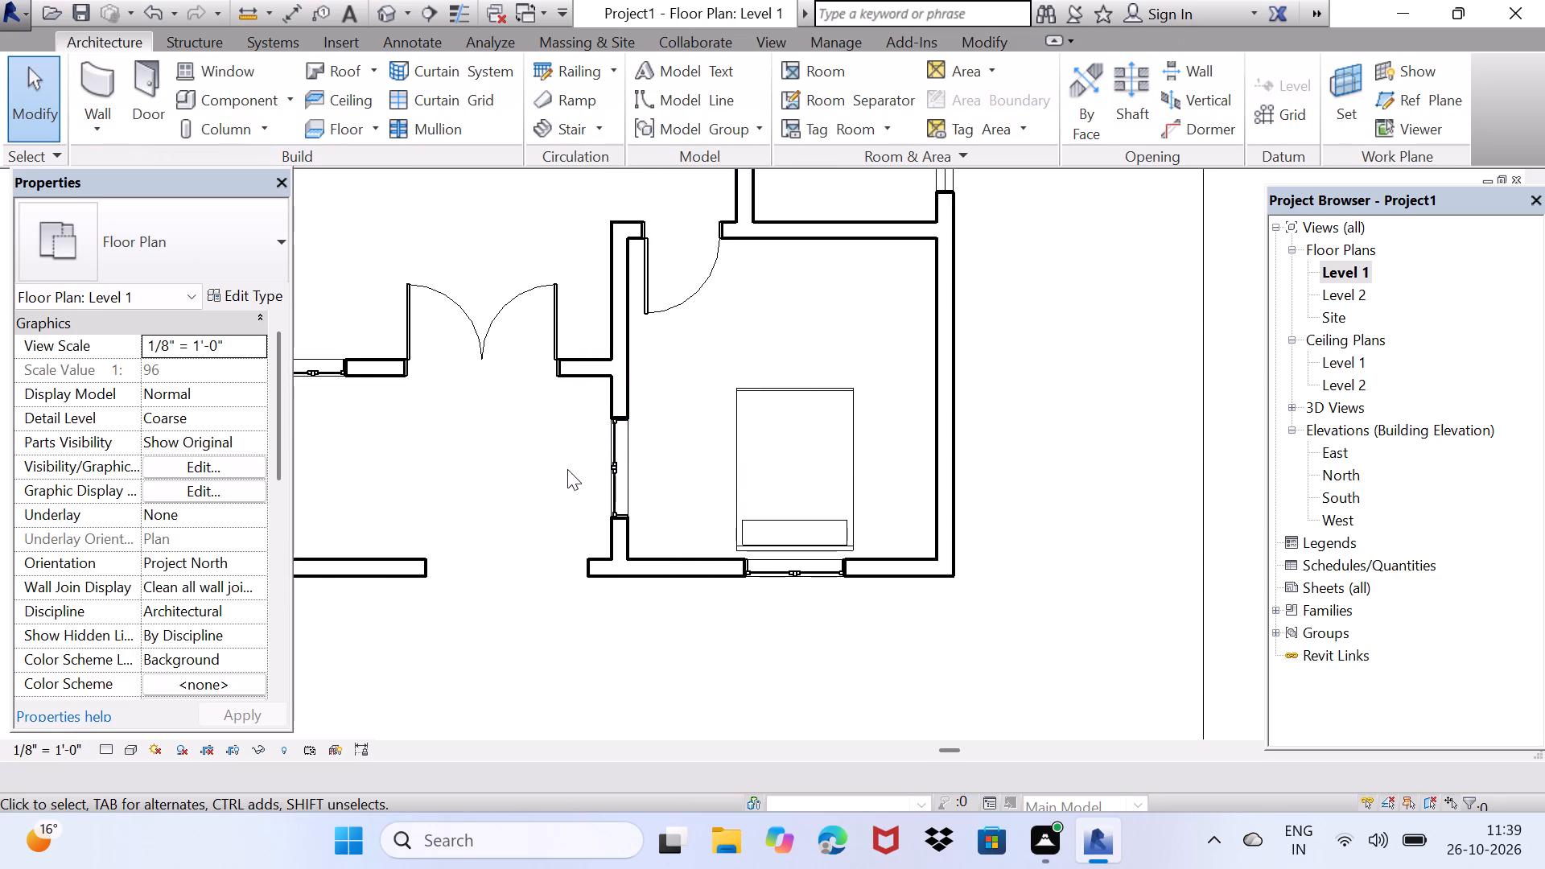
Load the Sink Vanity-Square family from the architectural plumbing fixtures library's Sinks folder for component placement.
scroll(579, 500, down, 5)
middle_drag(496, 521, 621, 550)
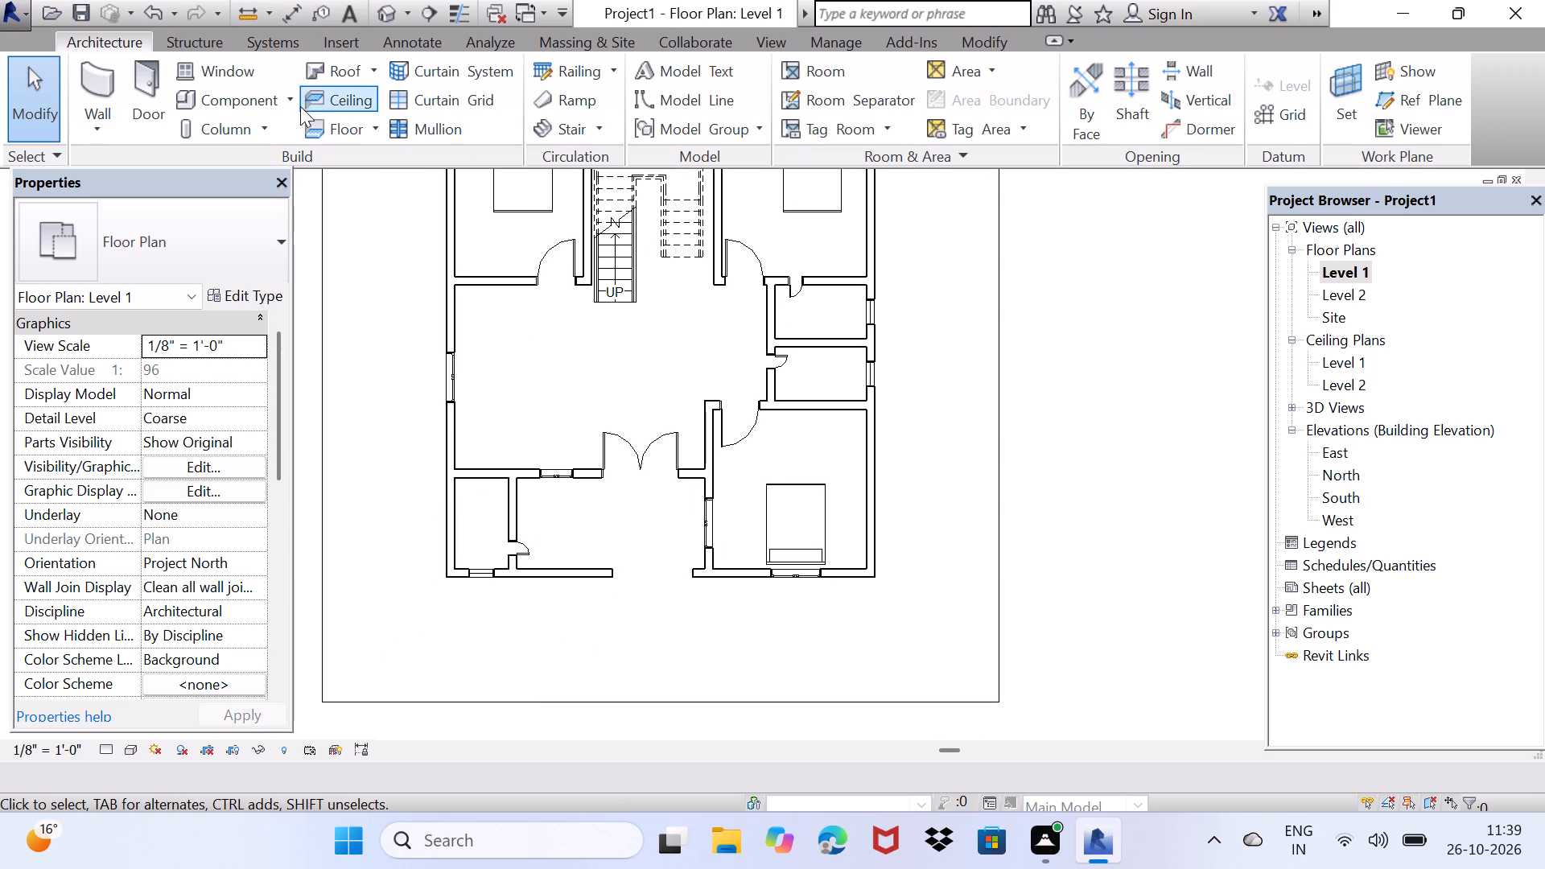
double_click(240, 109)
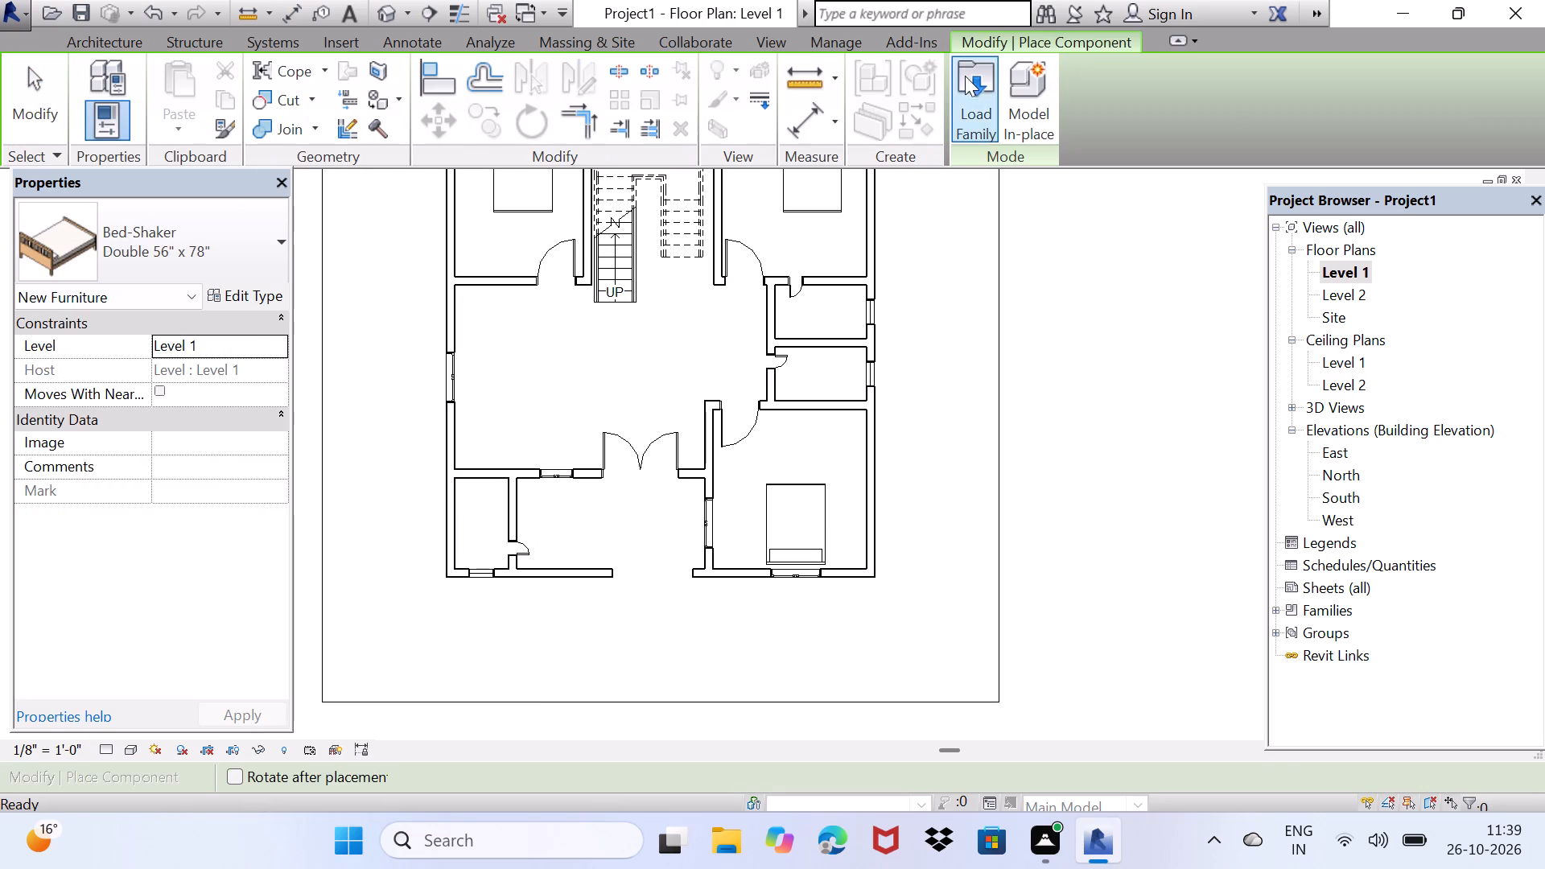
double_click(960, 76)
scroll(789, 312, down, 1)
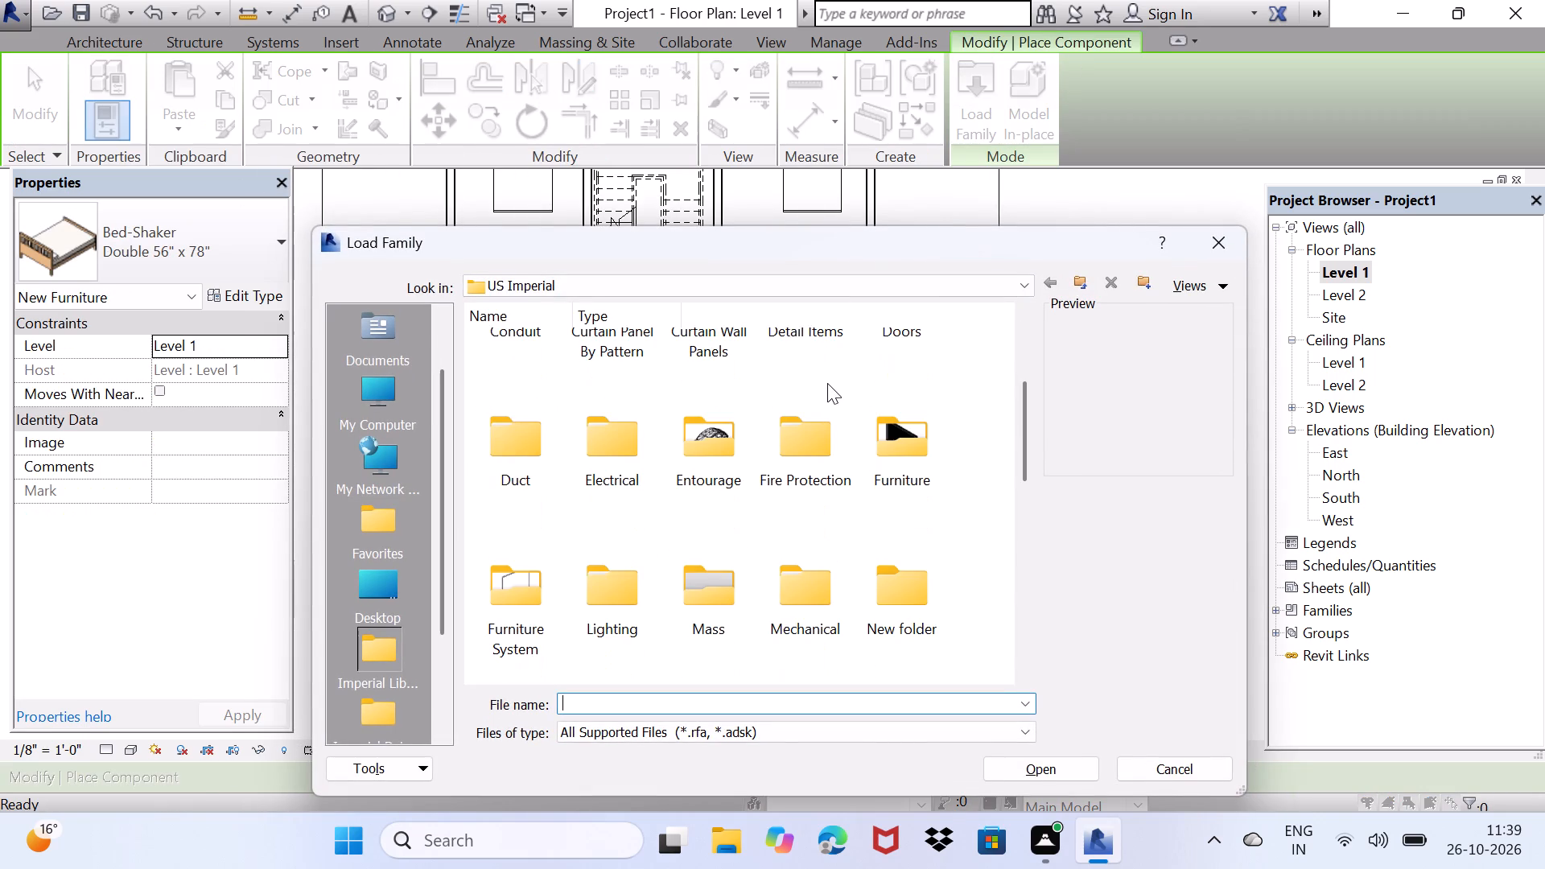
scroll(827, 383, down, 2)
double_click(530, 439)
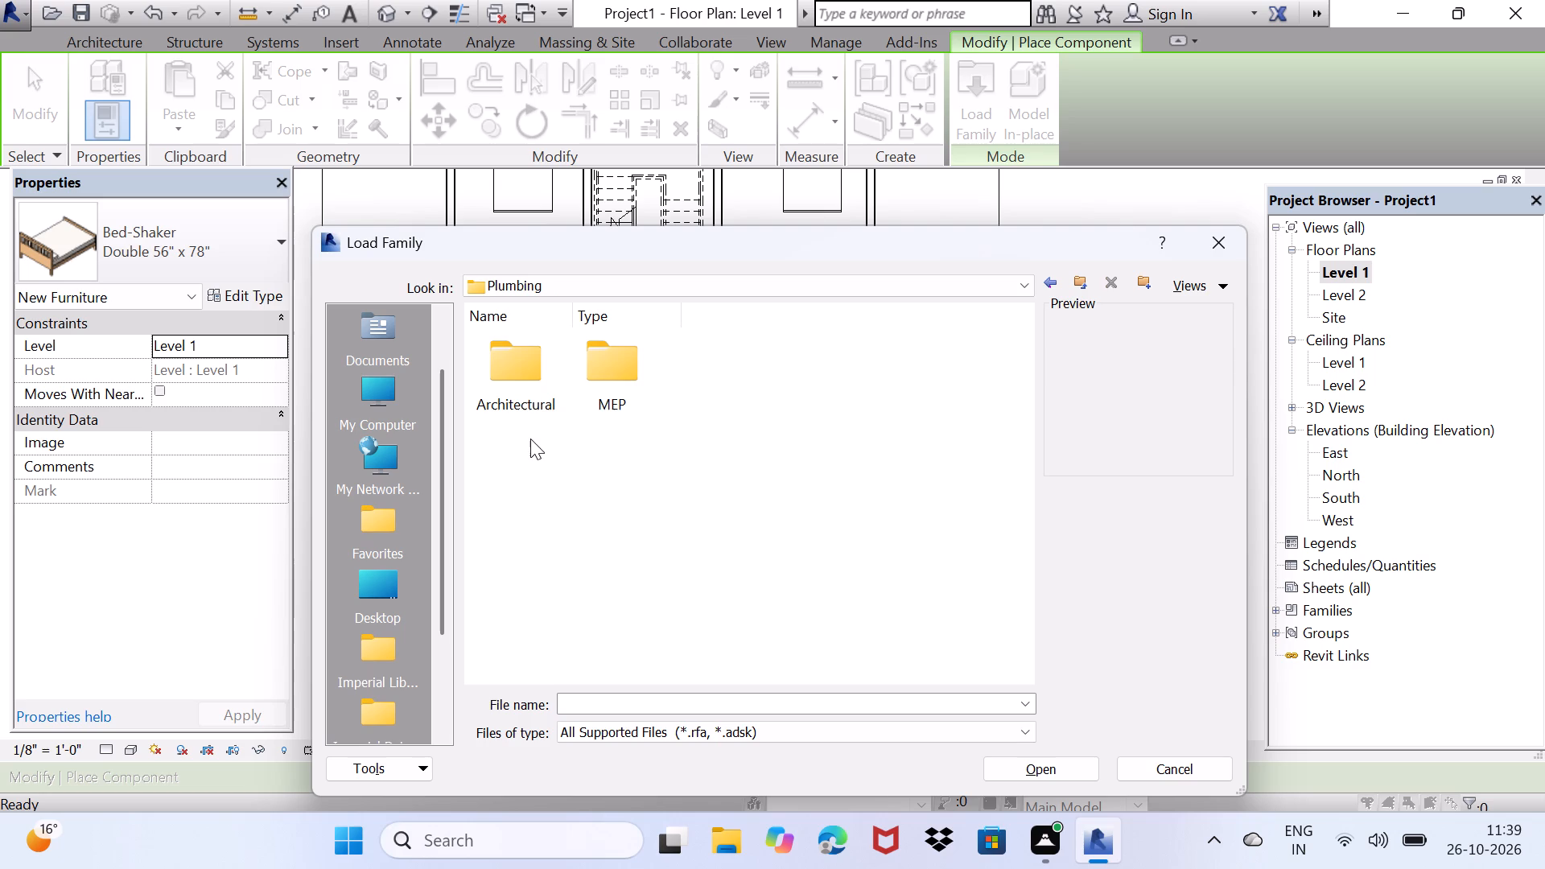
double_click(499, 359)
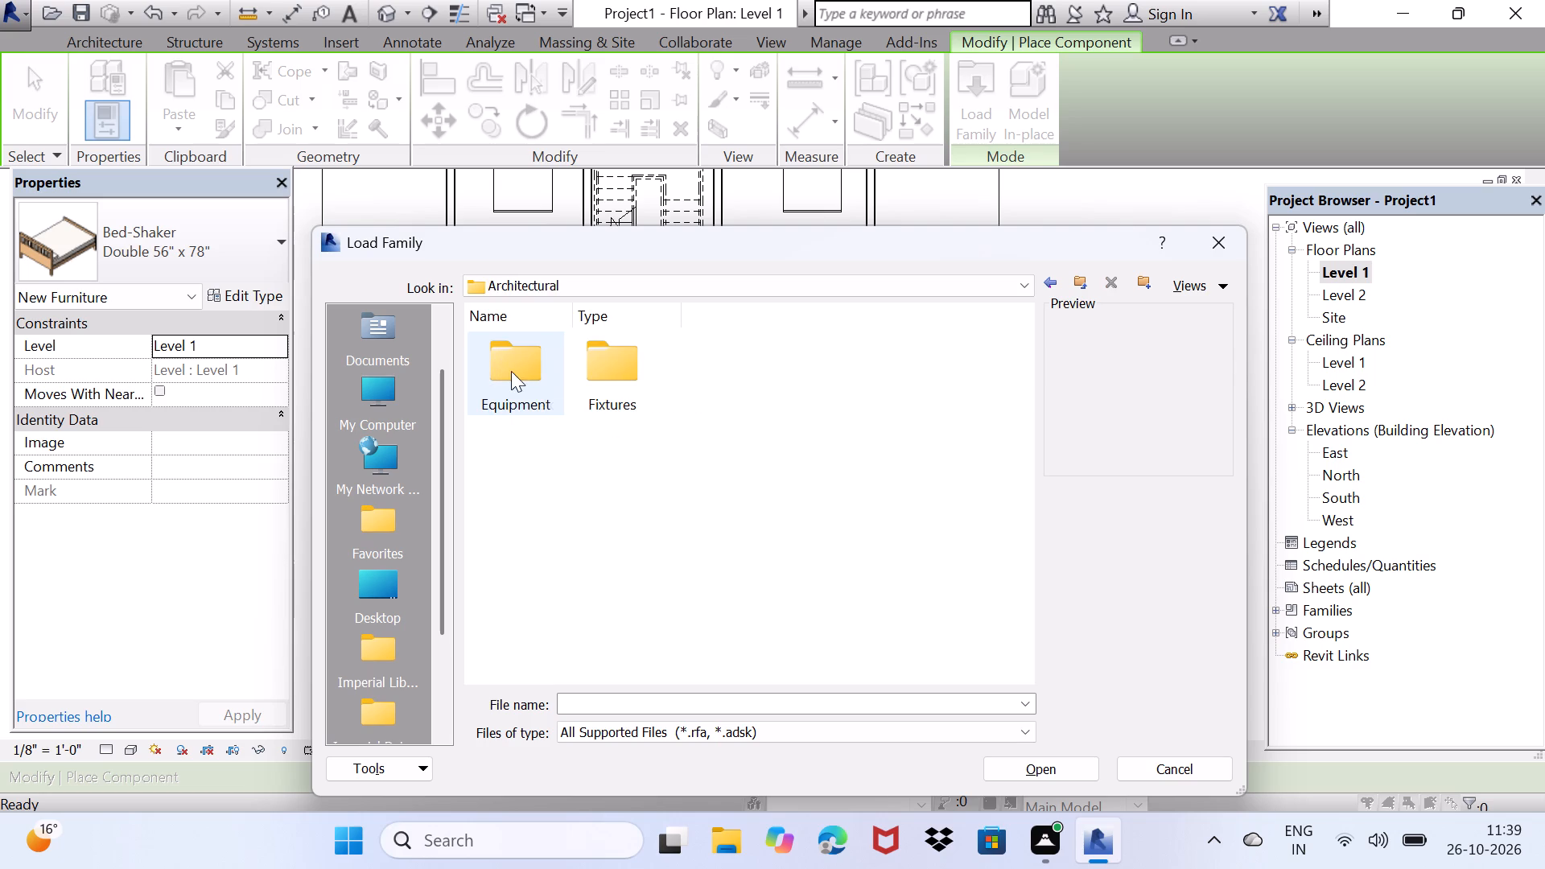
double_click(603, 364)
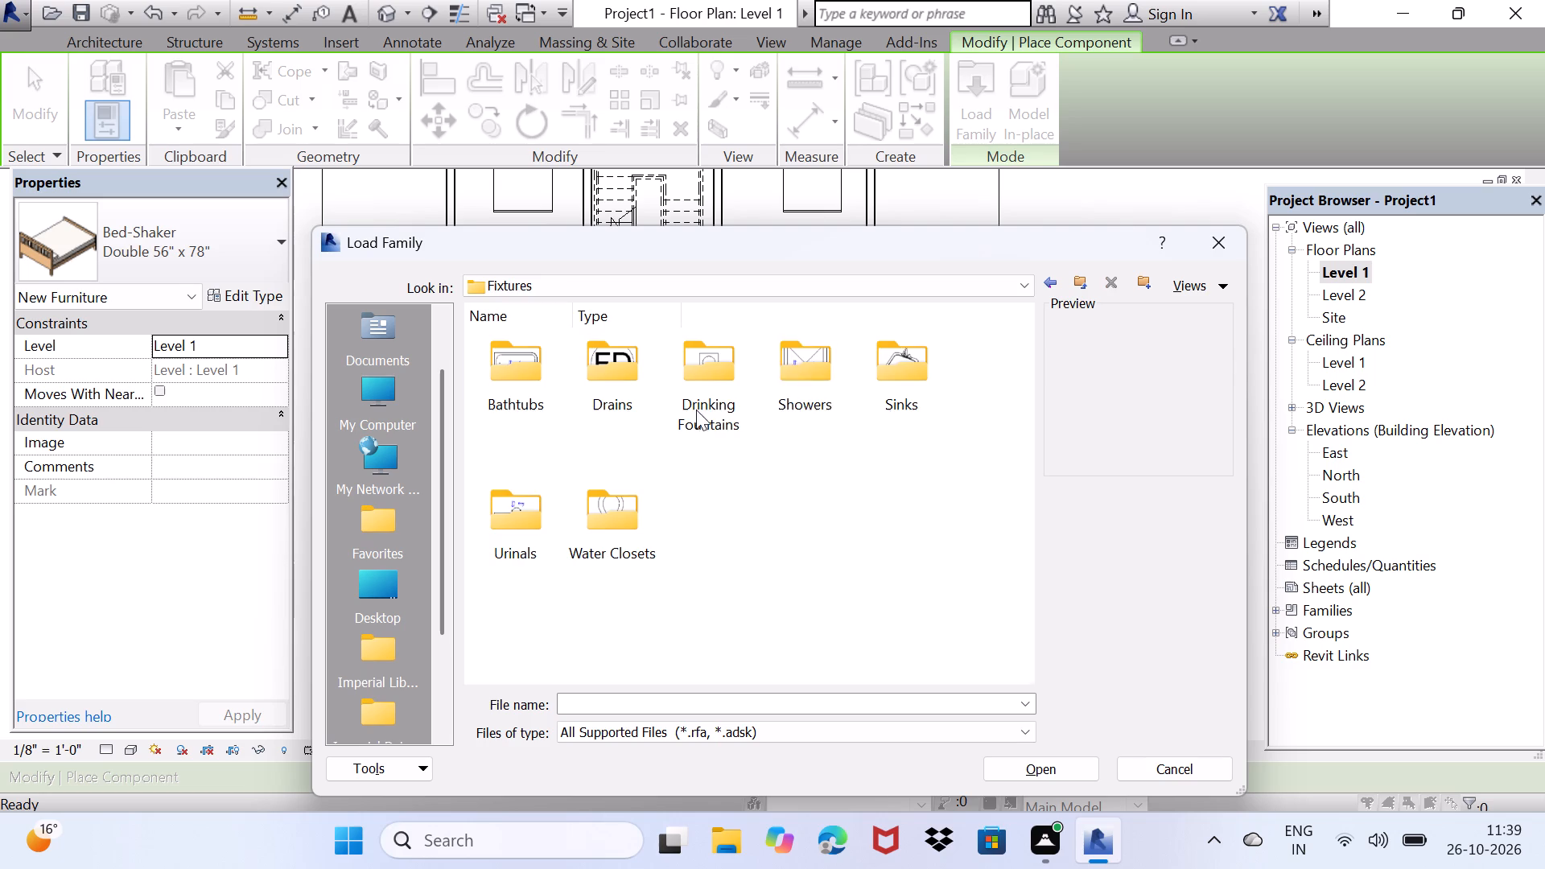
double_click(895, 372)
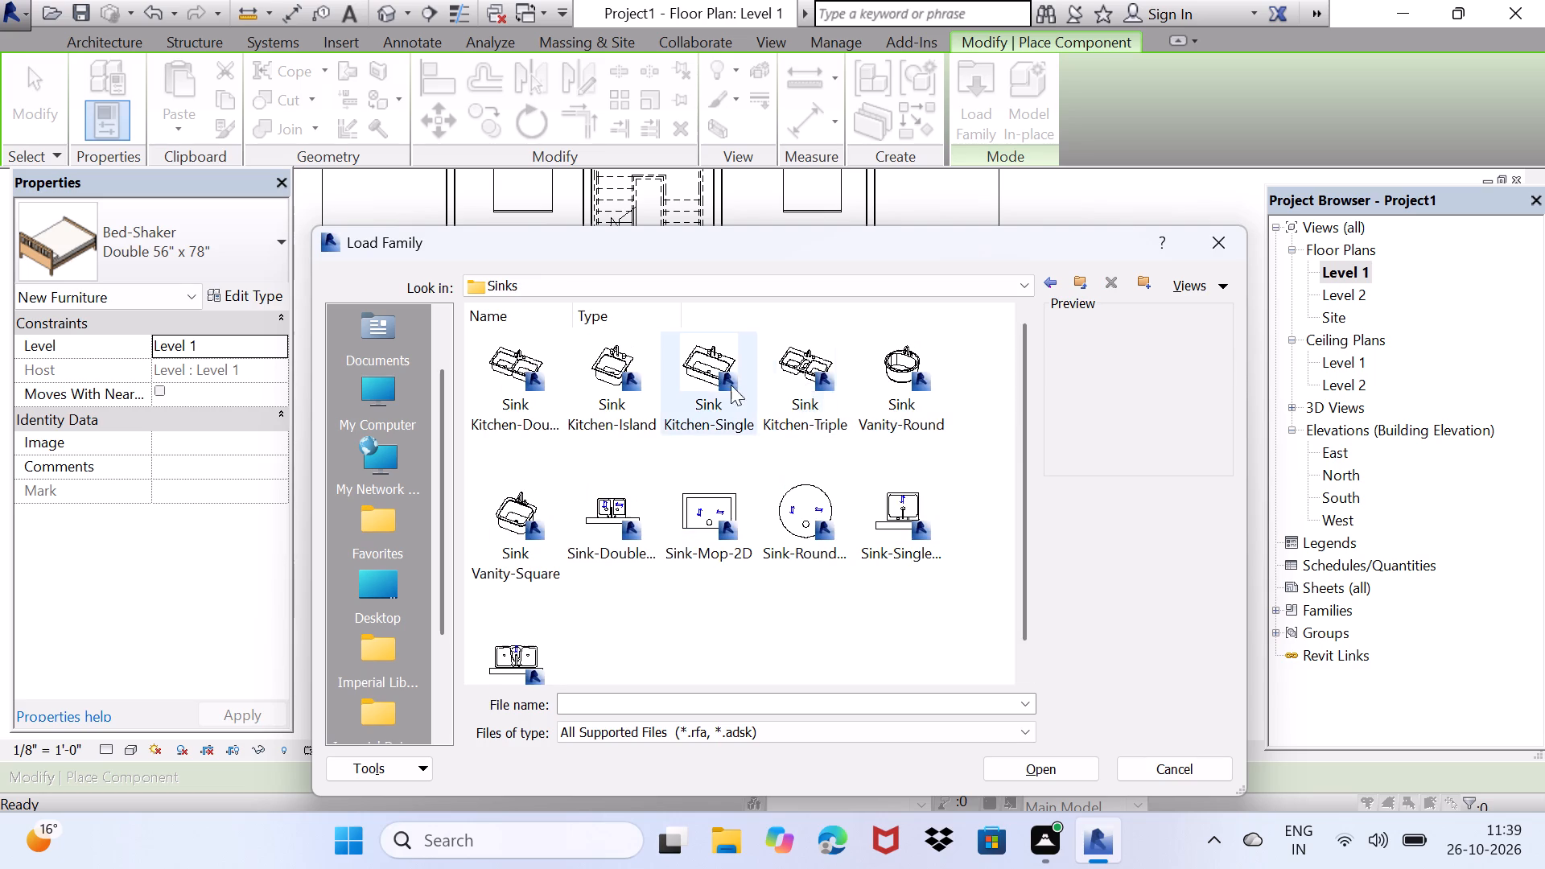
click(888, 380)
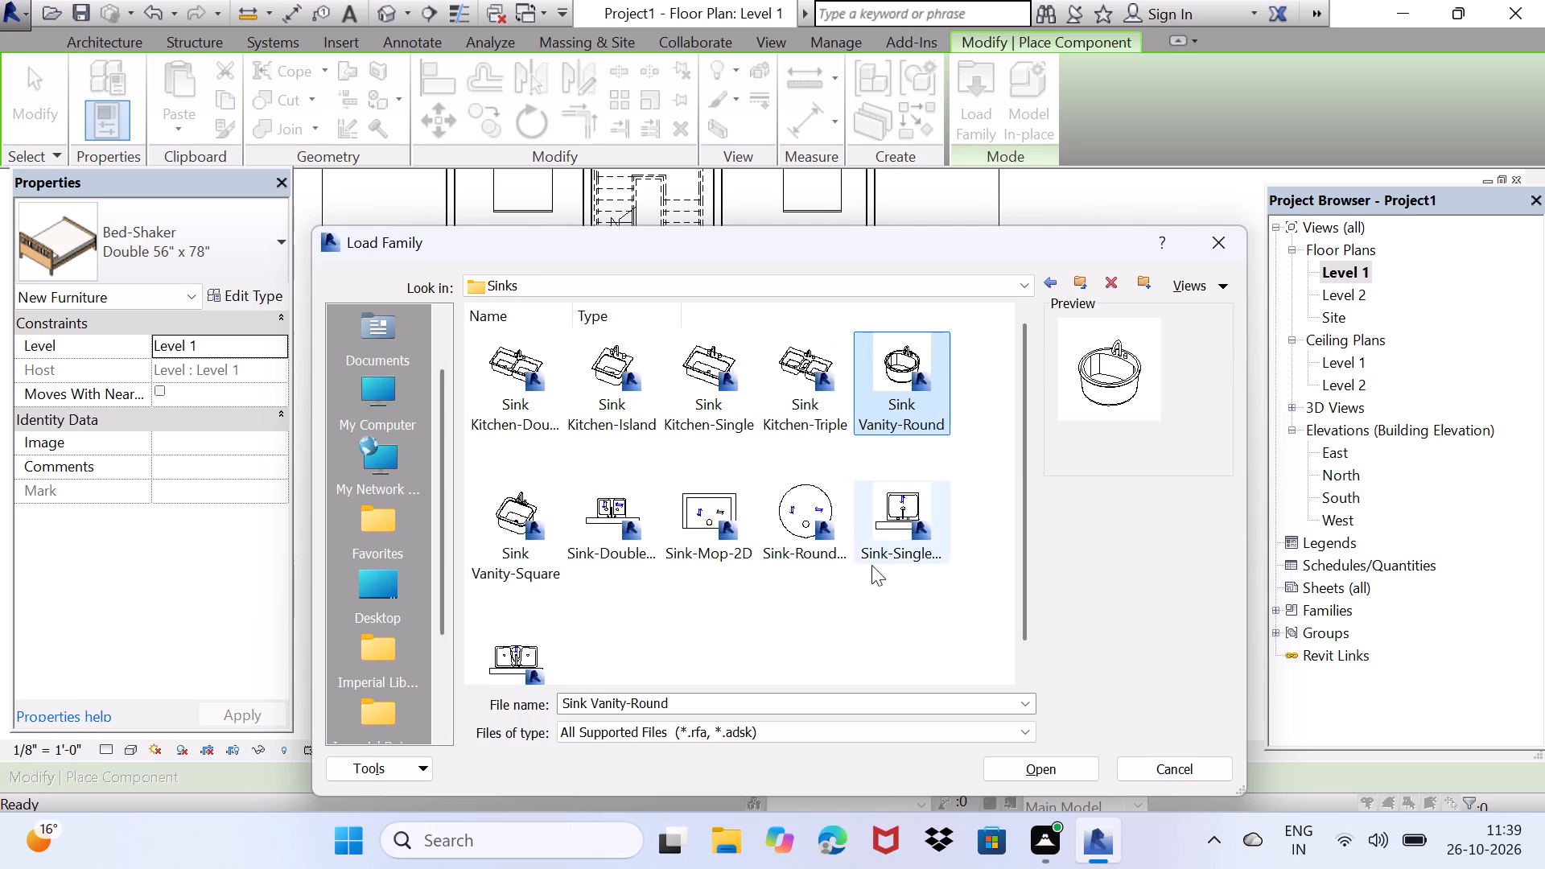
click(517, 514)
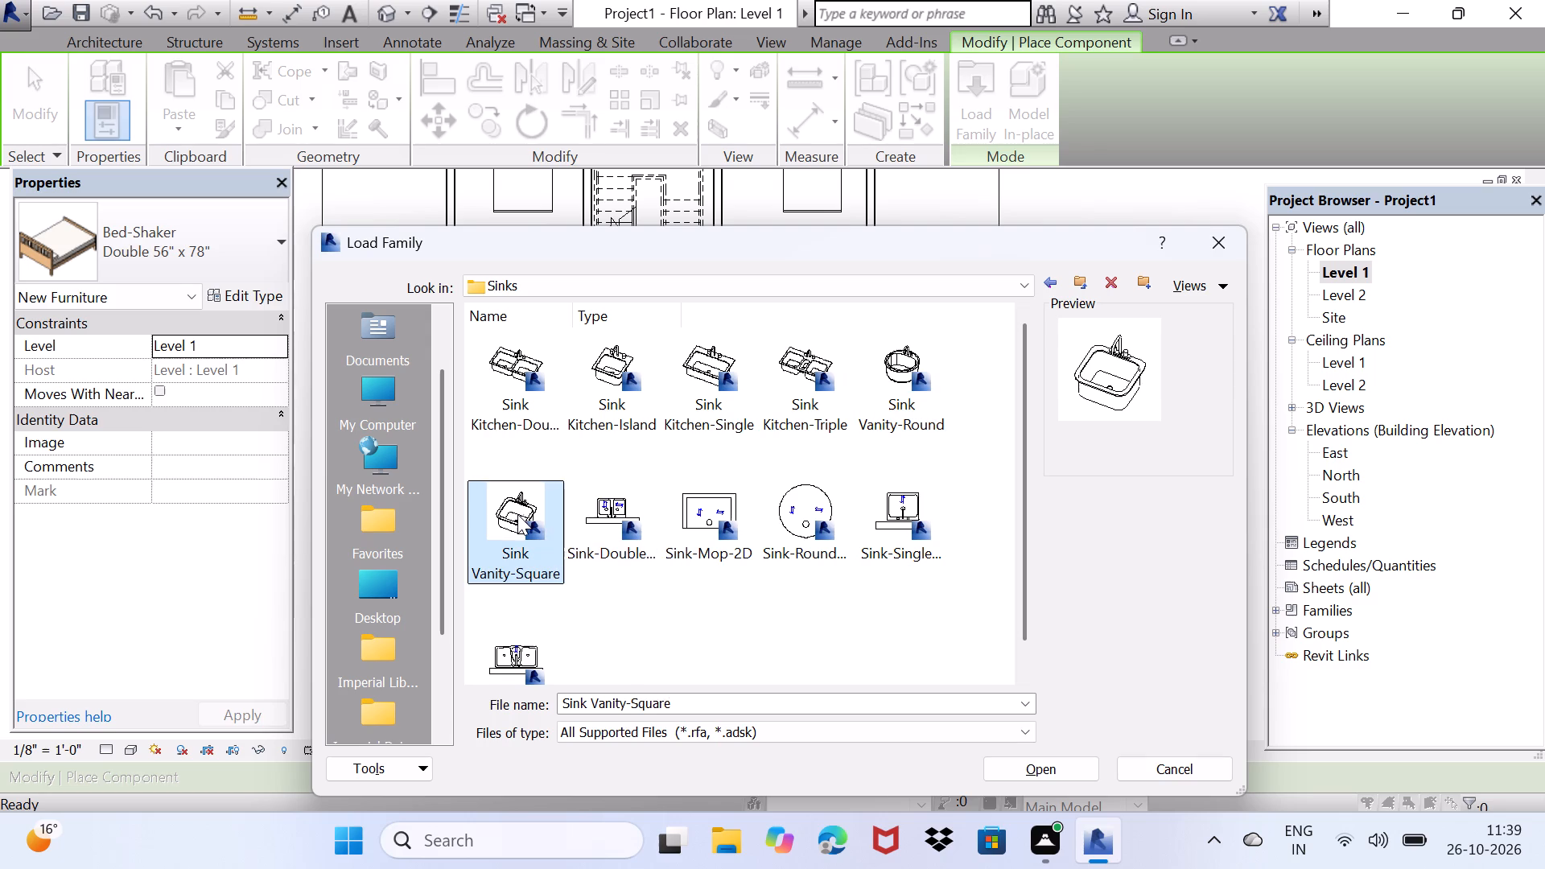
click(1020, 768)
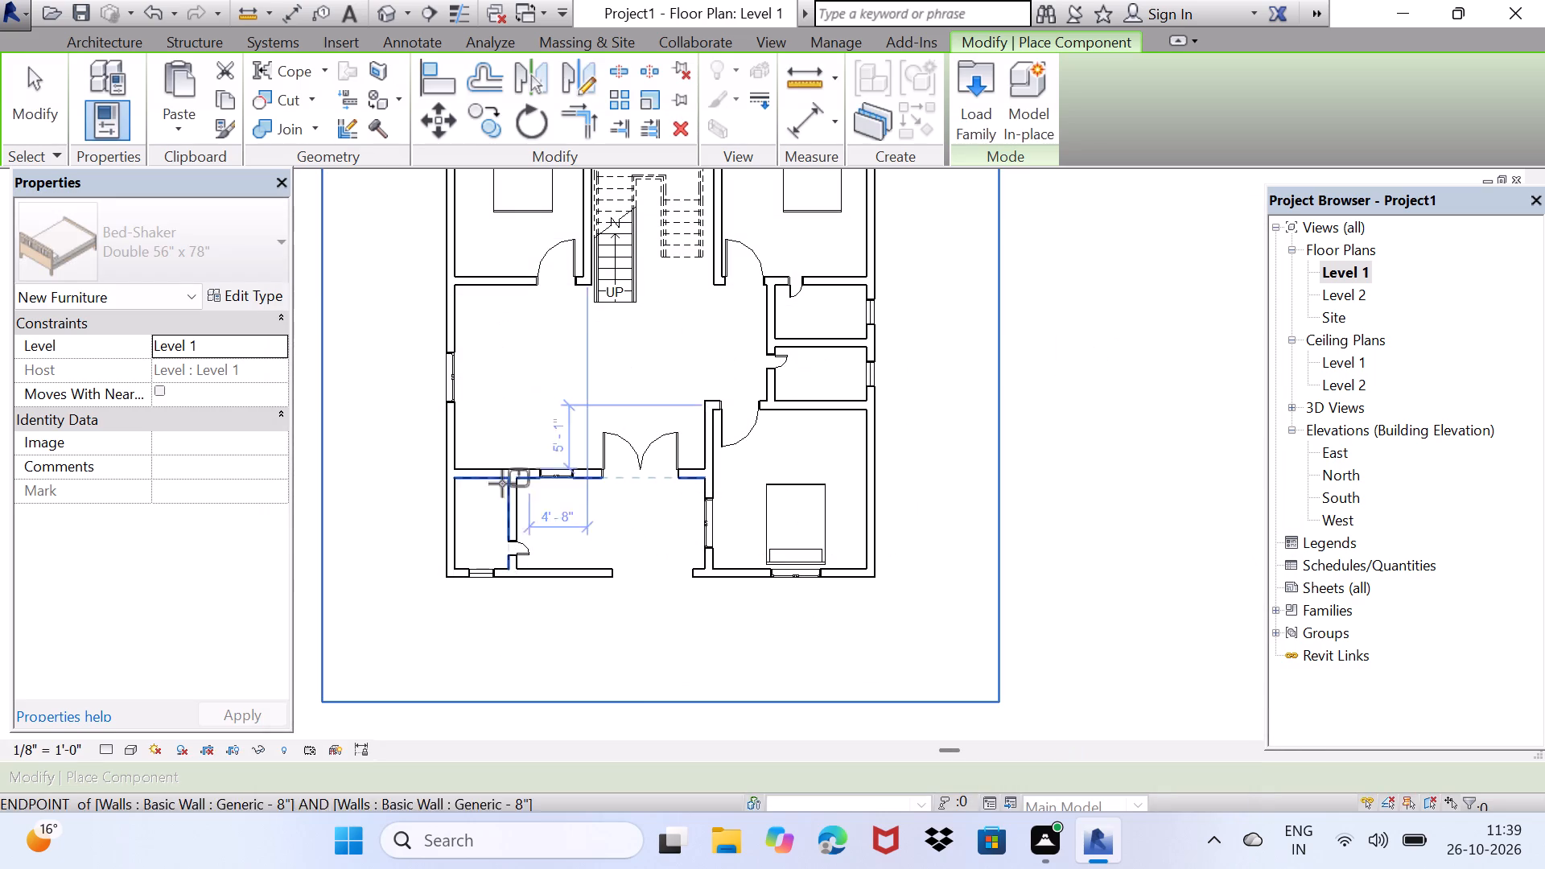
Place a rotated Sink Vanity-Square 20" x 18" against the west wall of the small southwest room, near its south window.
scroll(477, 513, up, 5)
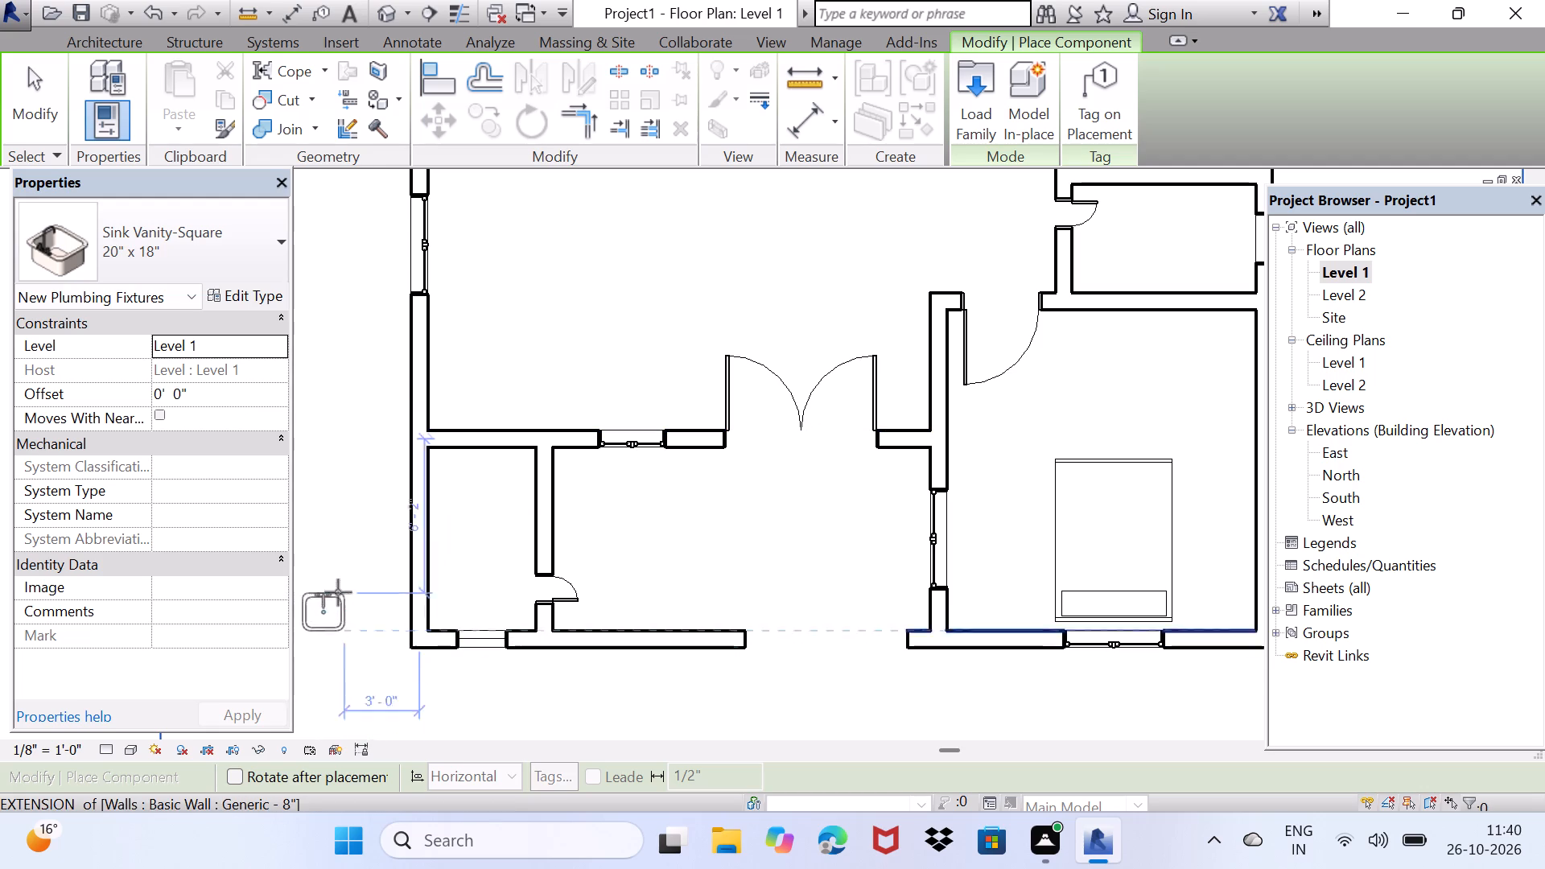
key(space)
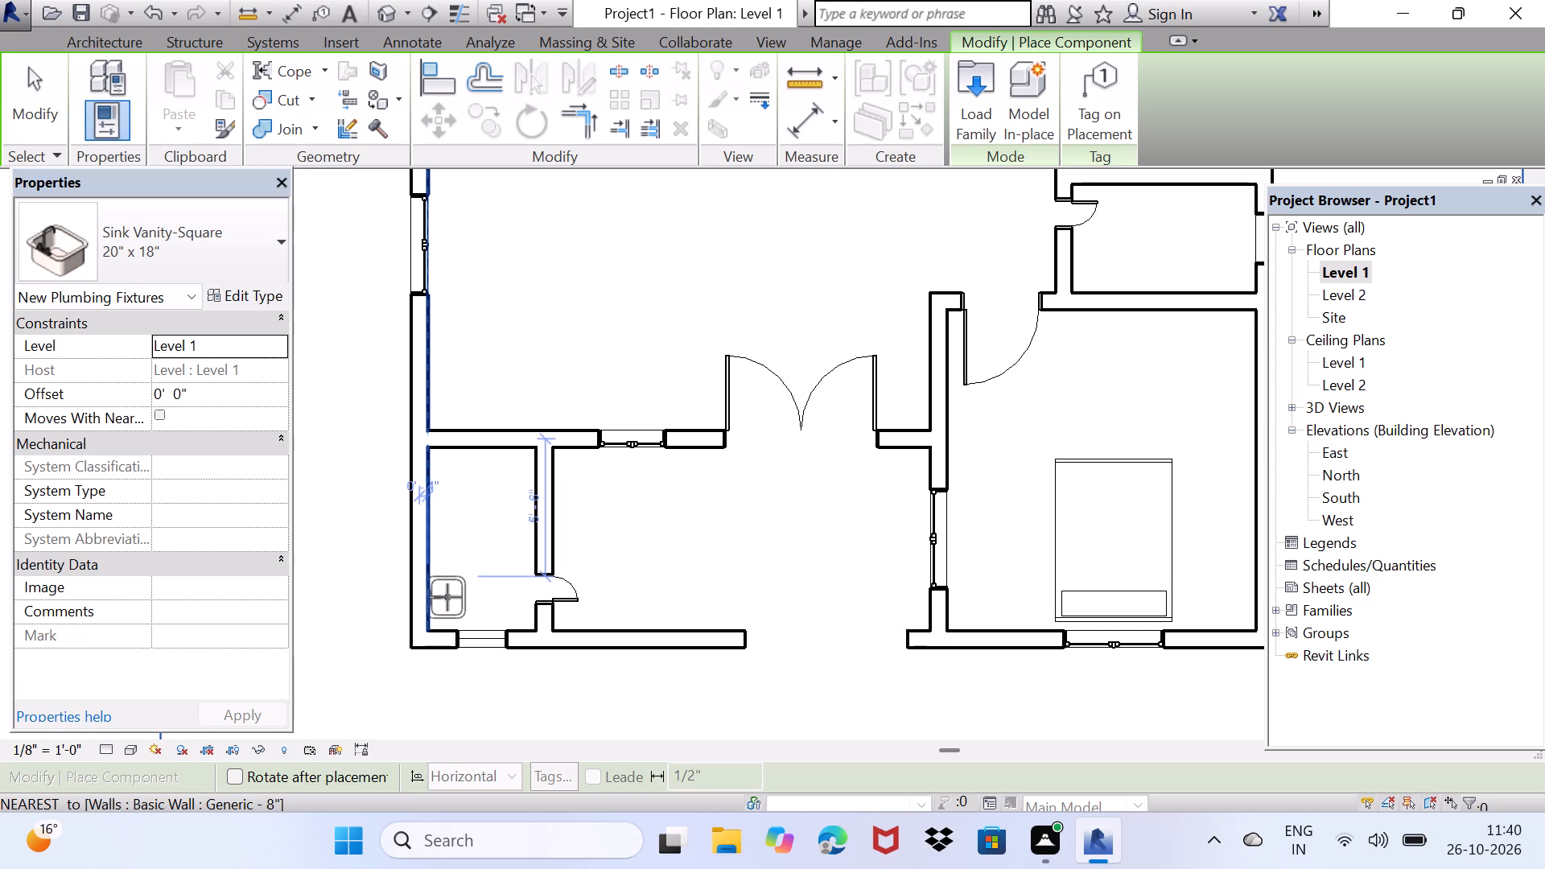
click(447, 597)
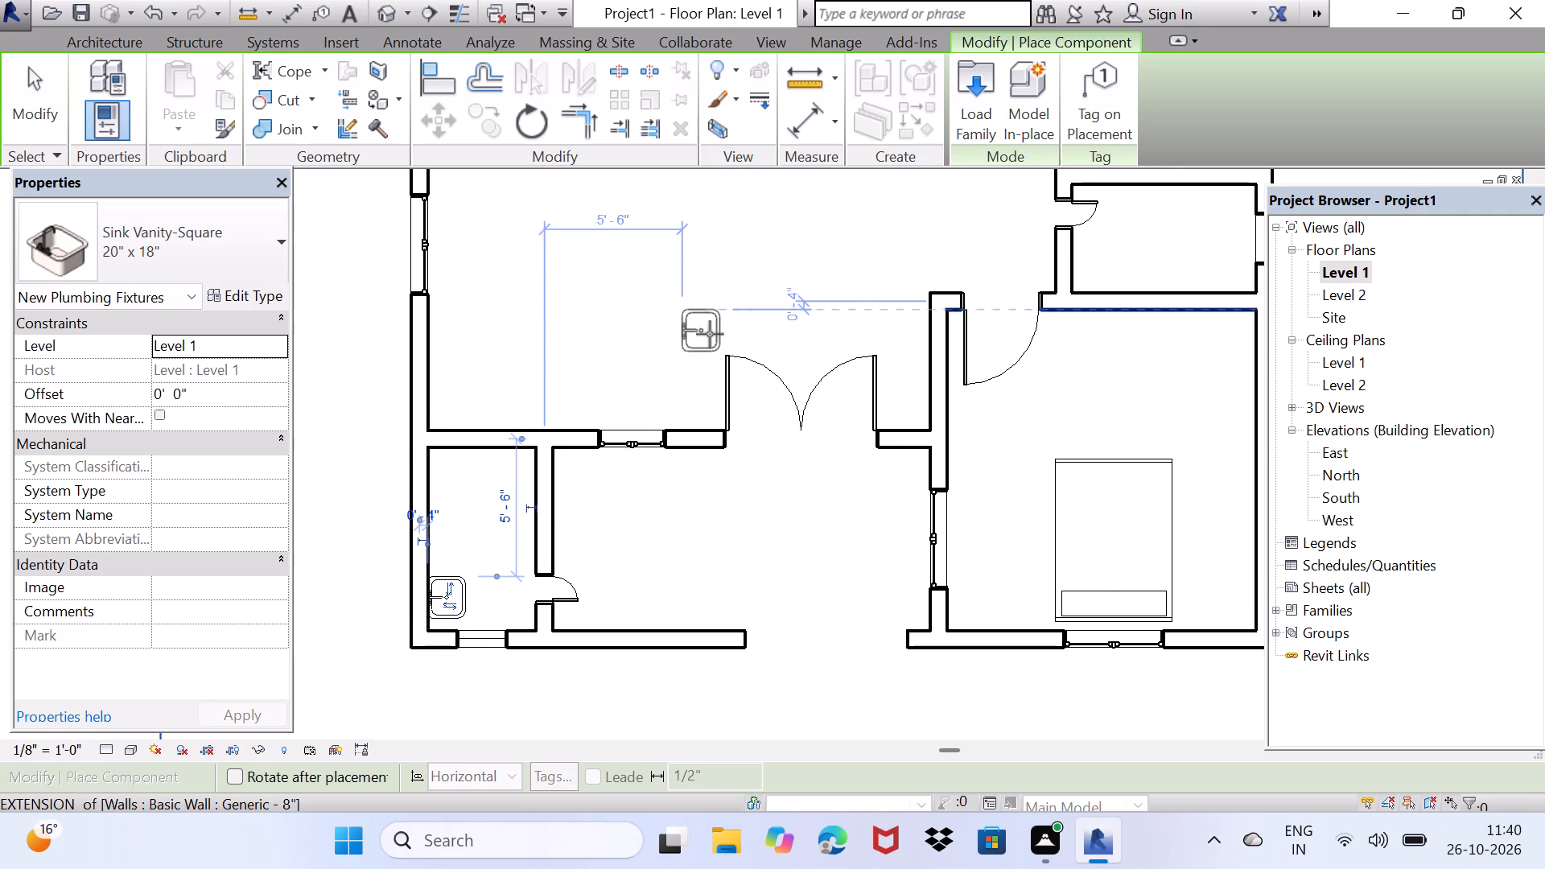
Place a Sink Vanity-Square 20" x 18" against the south wall of each of the two small east bathrooms.
scroll(711, 334, down, 1)
middle_drag(702, 281, 475, 566)
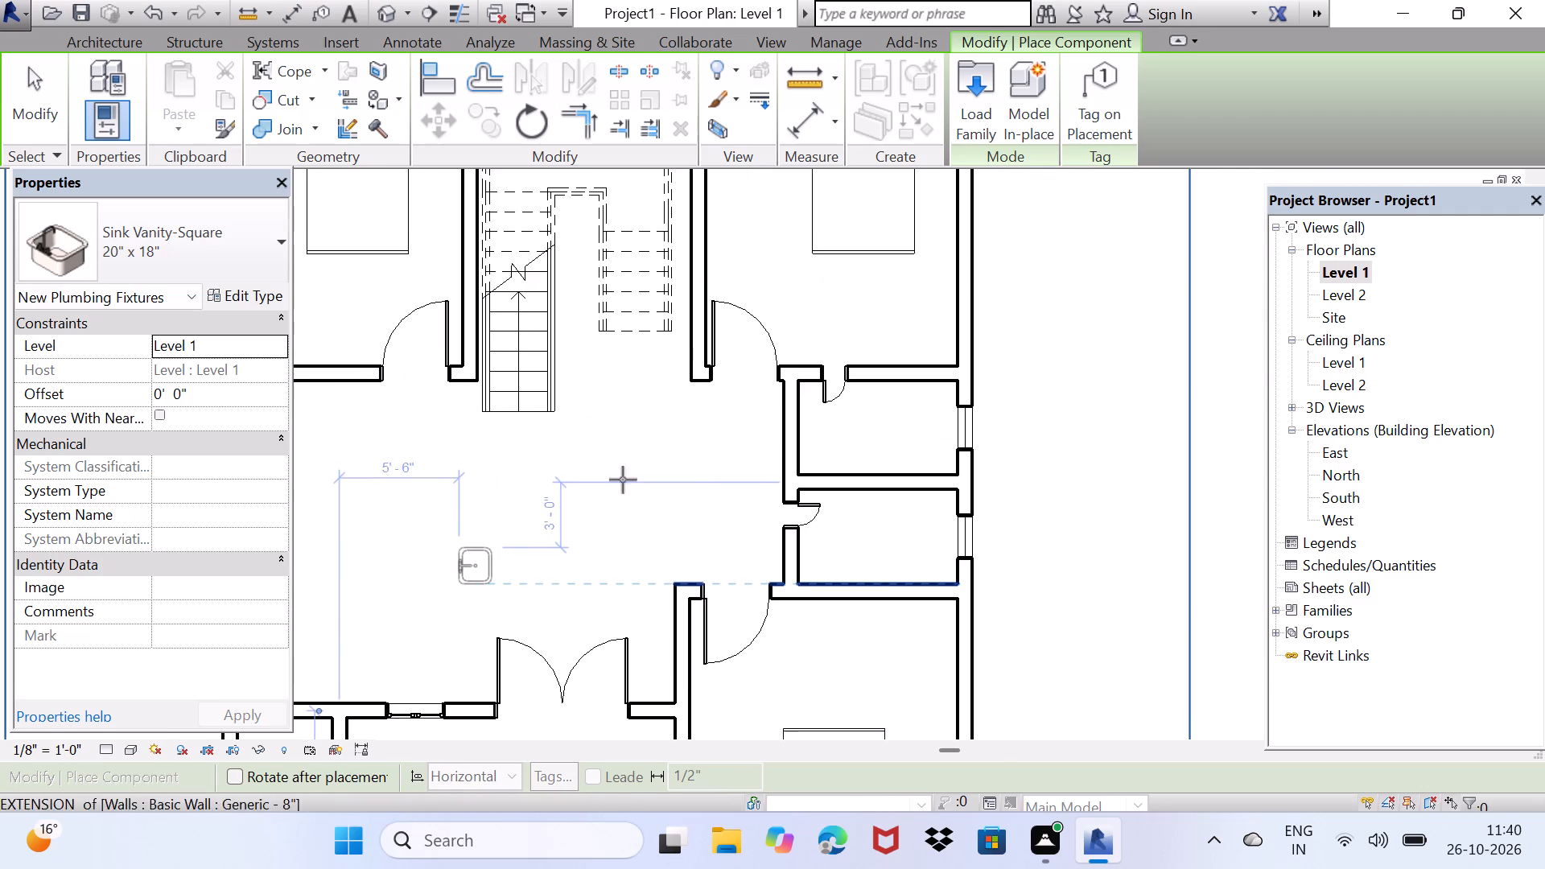
scroll(823, 470, up, 2)
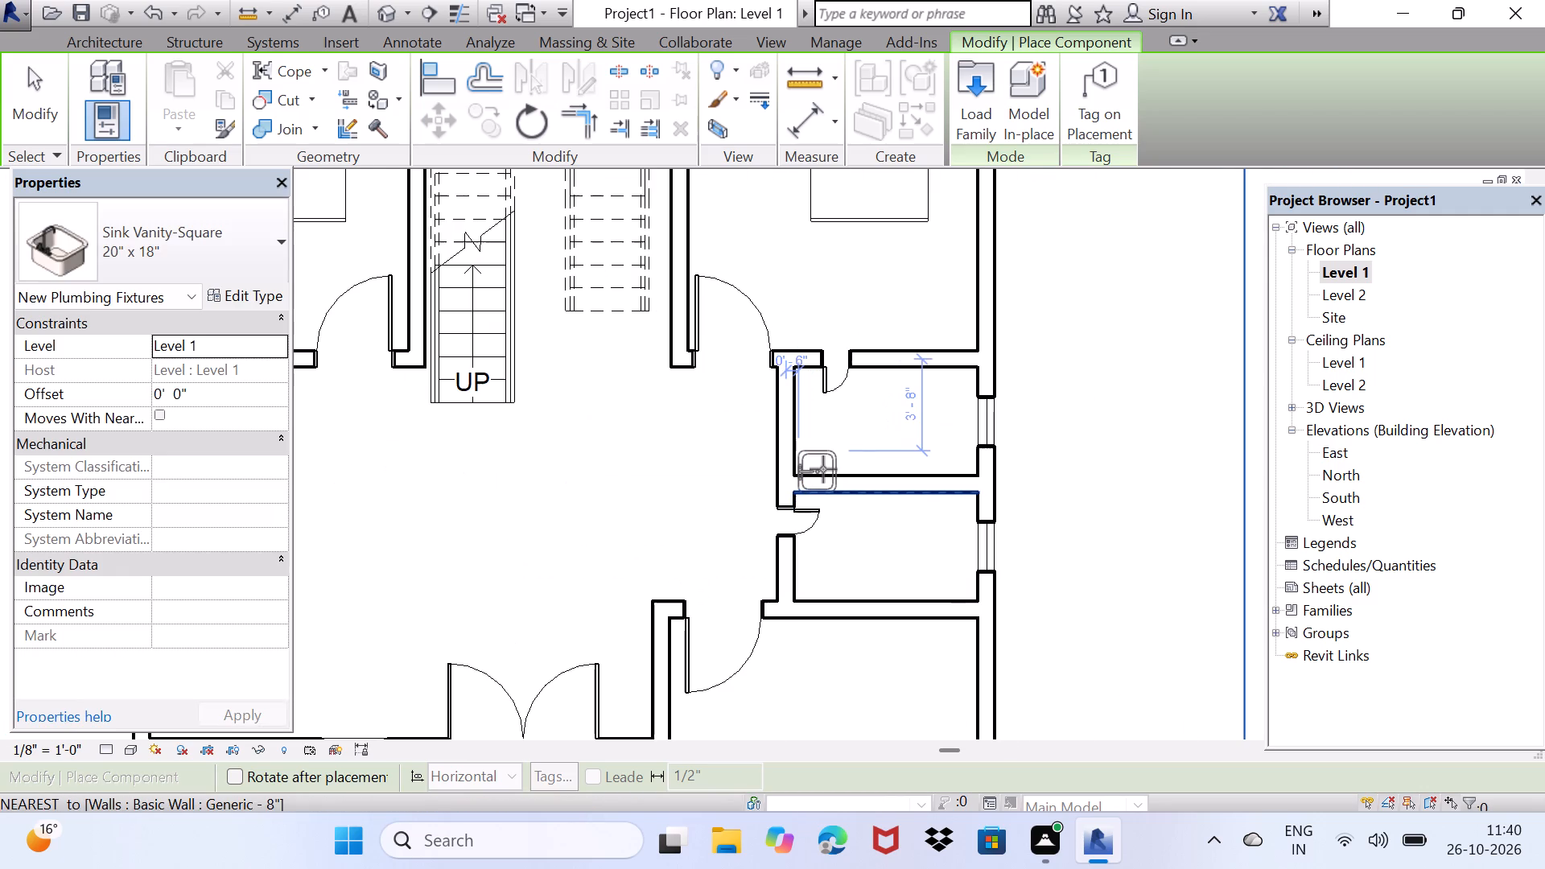
key(space)
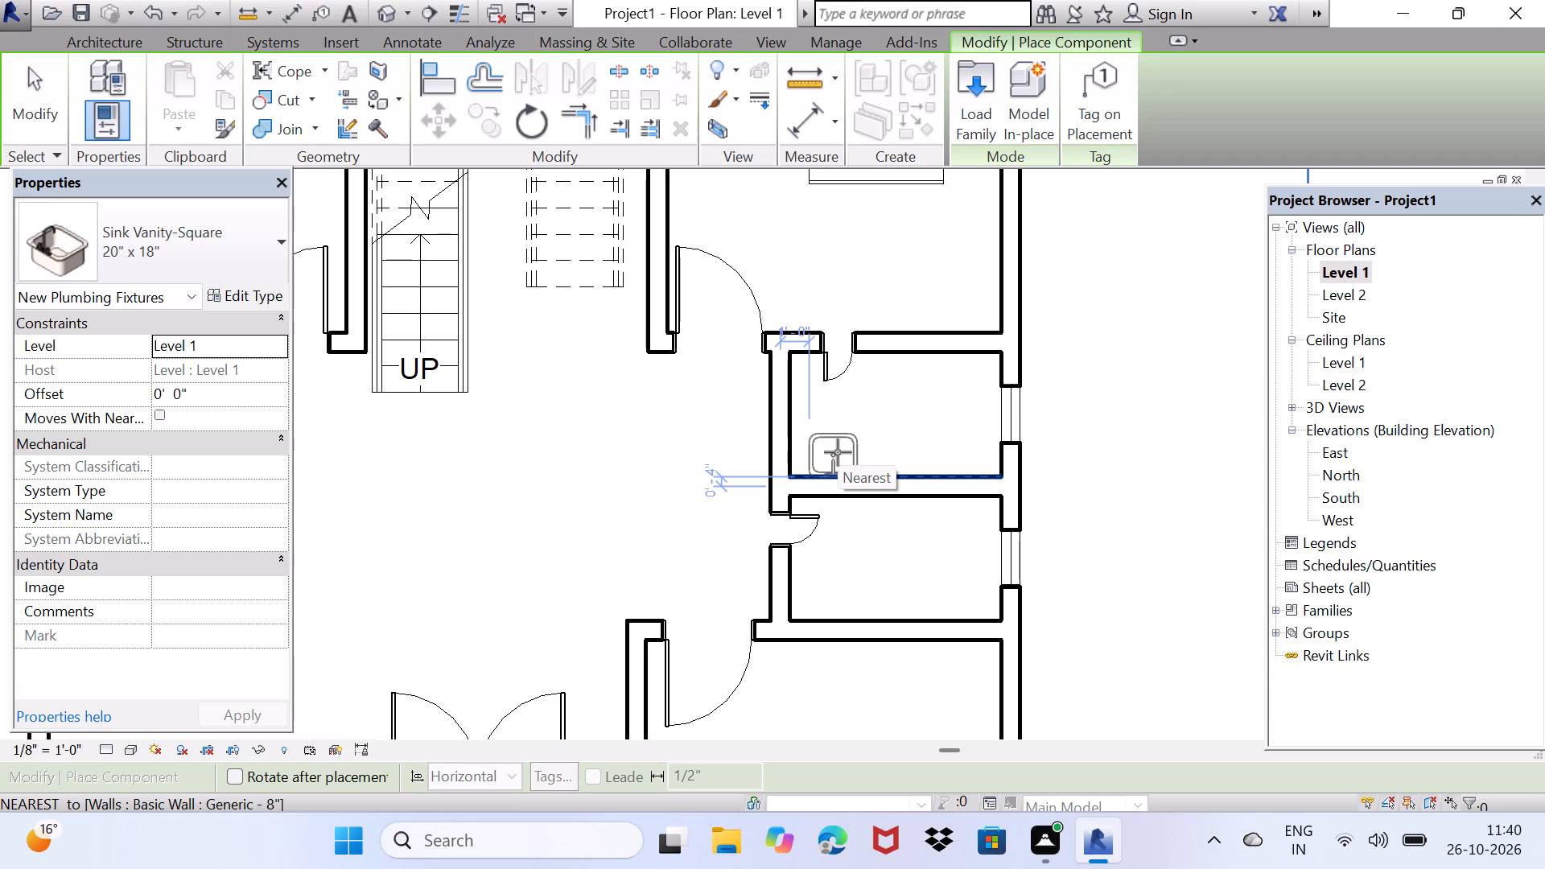
click(838, 452)
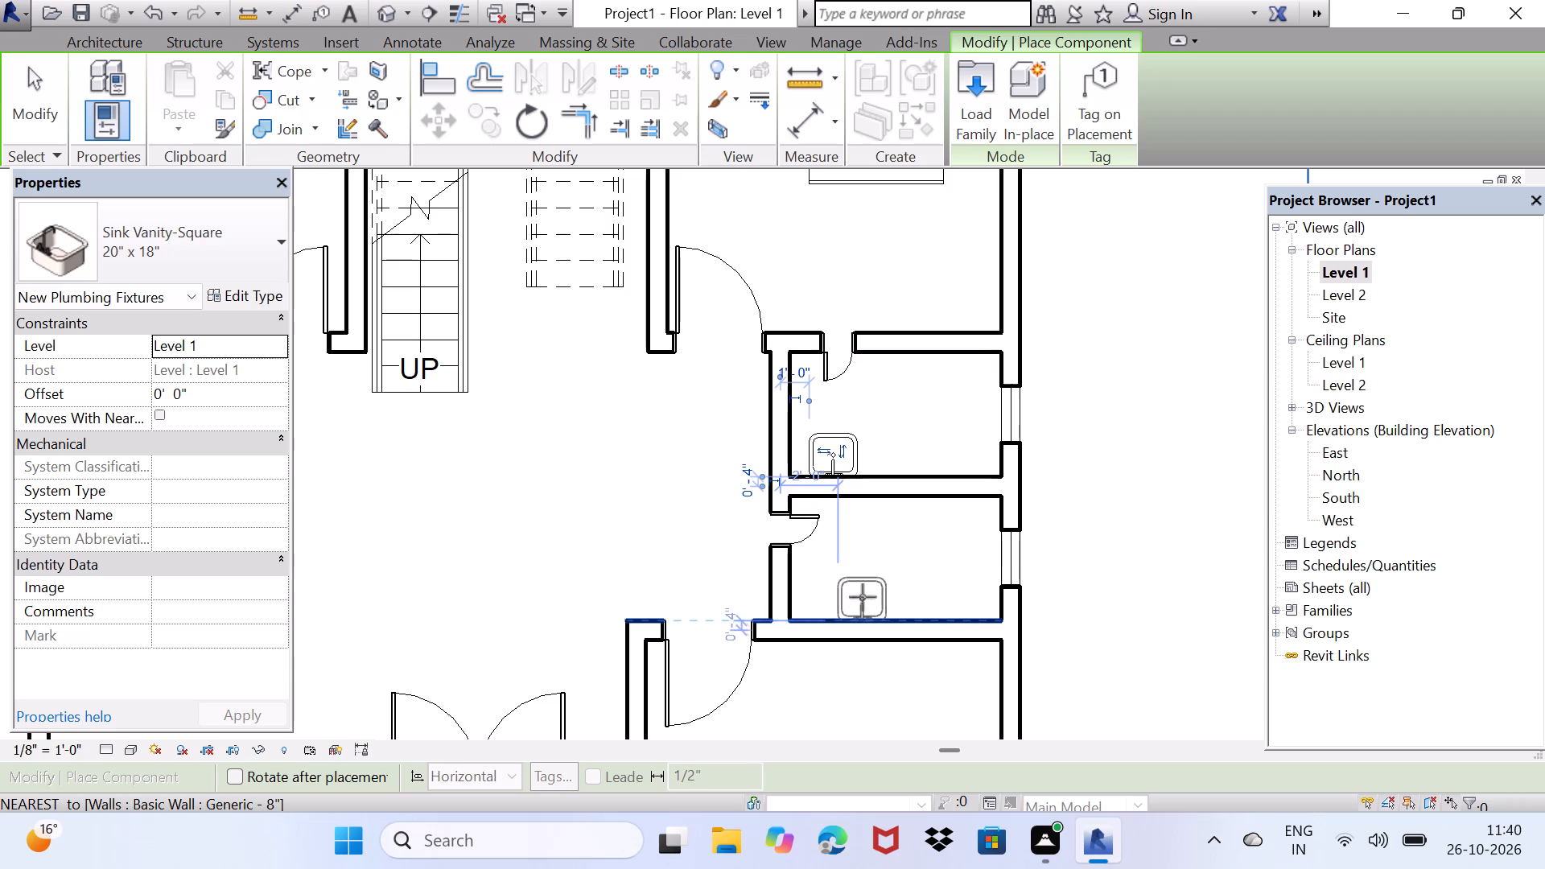
click(871, 597)
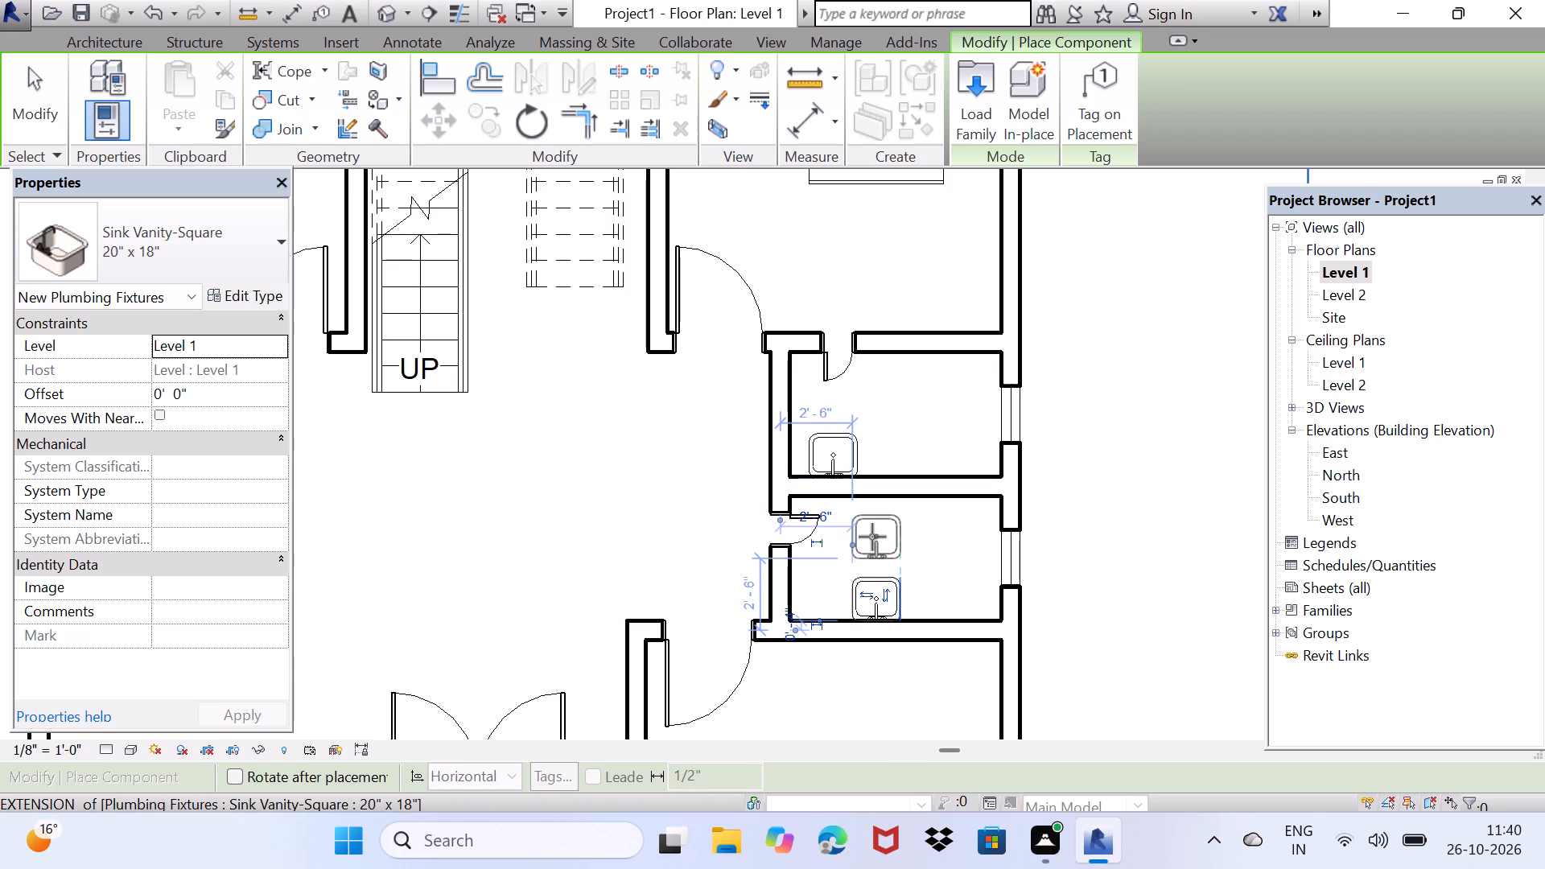
key(Escape)
key(Escape)
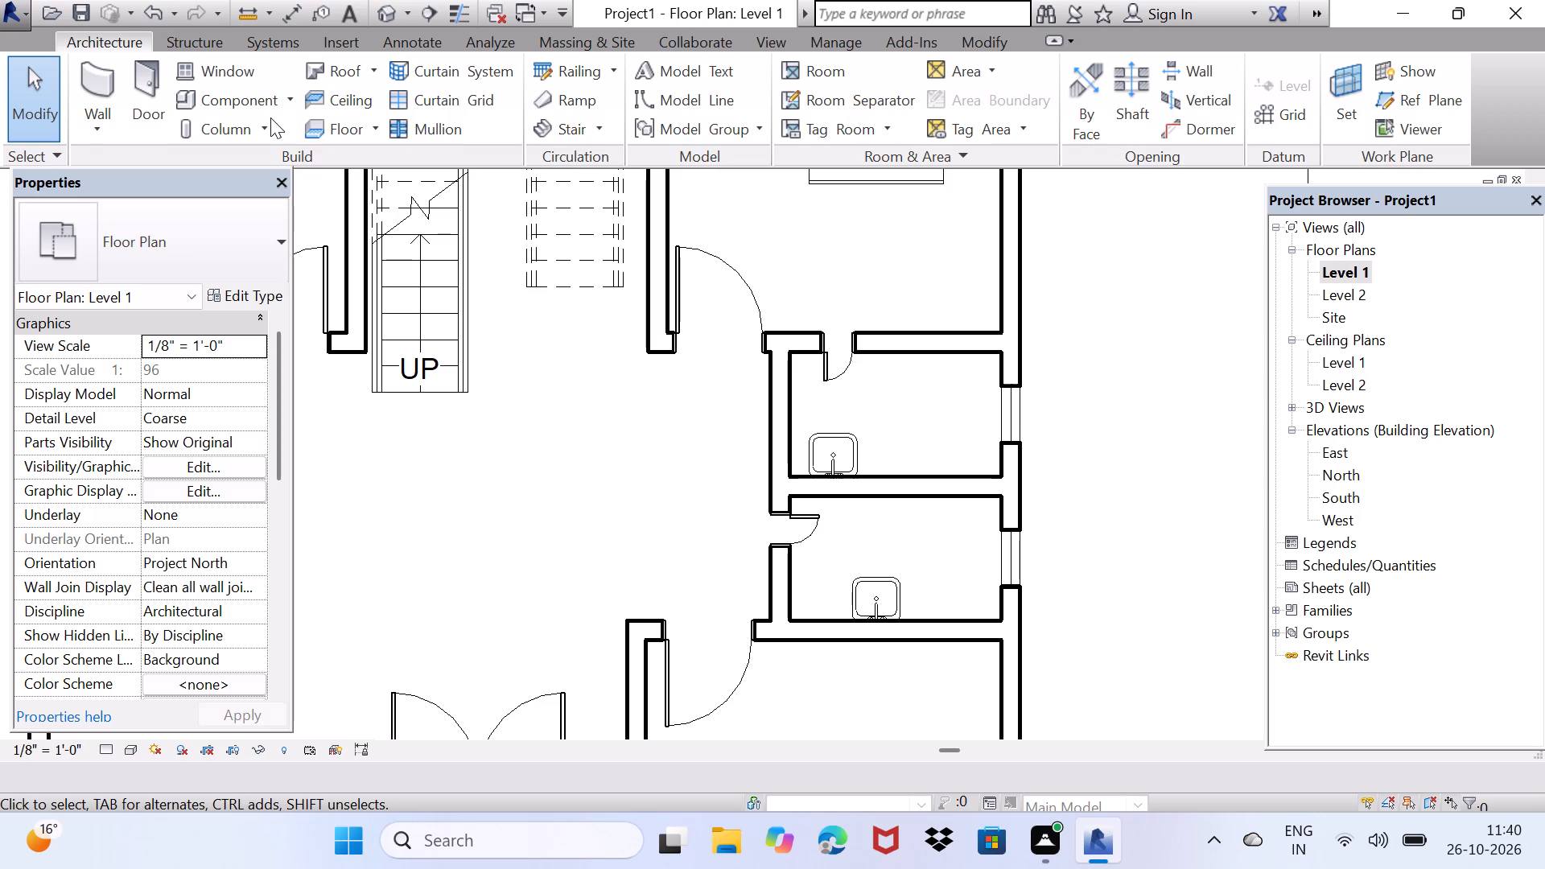
Load the Toilet-Commercial-Wall-3D family from the architectural plumbing fixtures library's Water Closets folder for component placement.
double_click(253, 103)
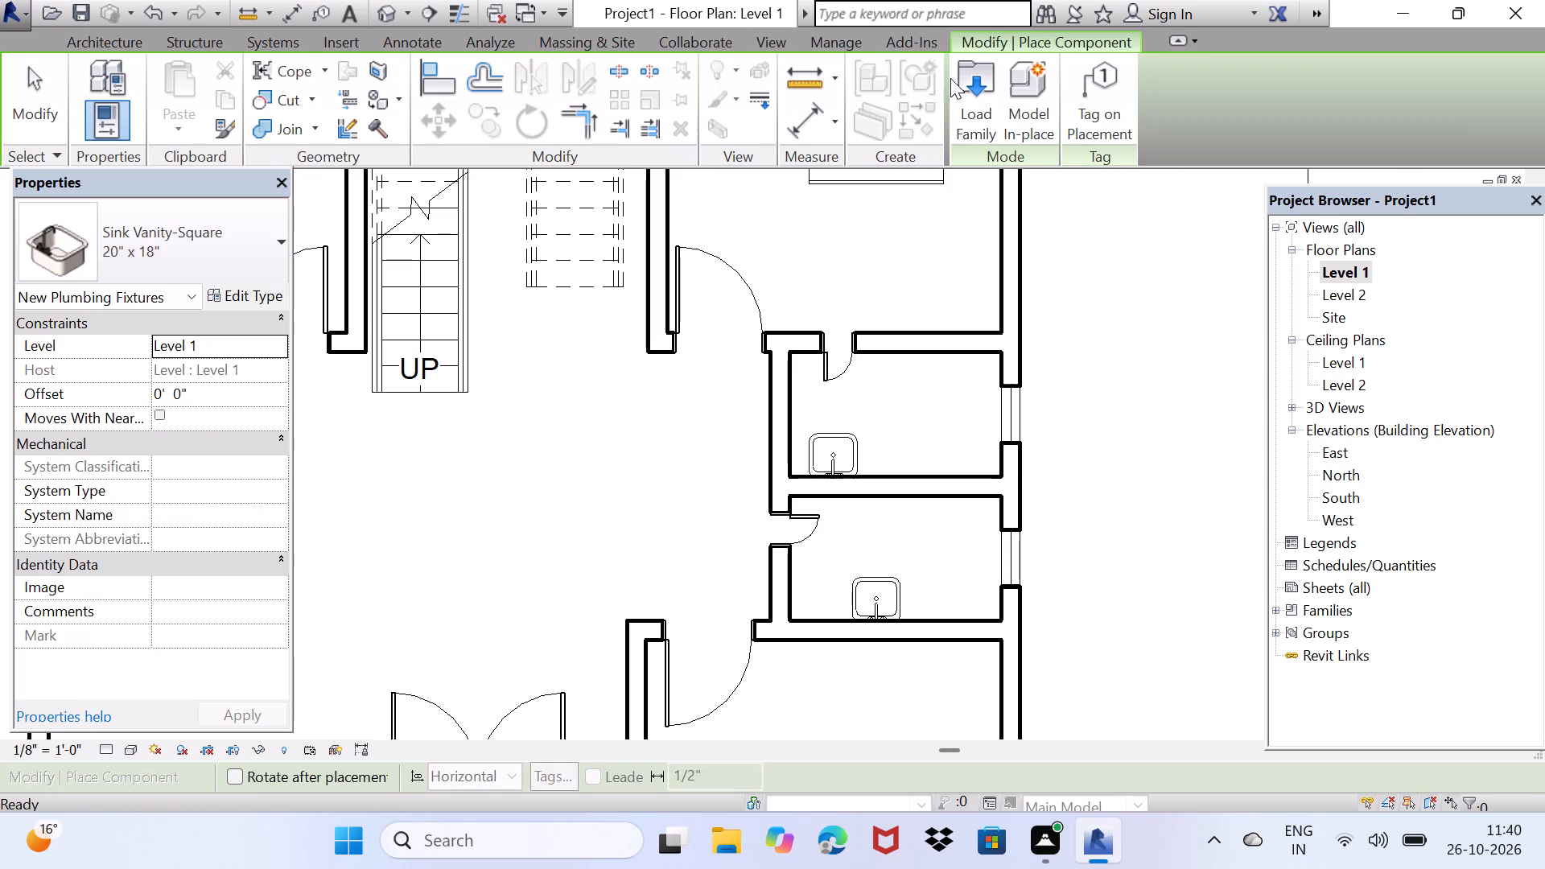
double_click(988, 79)
scroll(863, 463, down, 1)
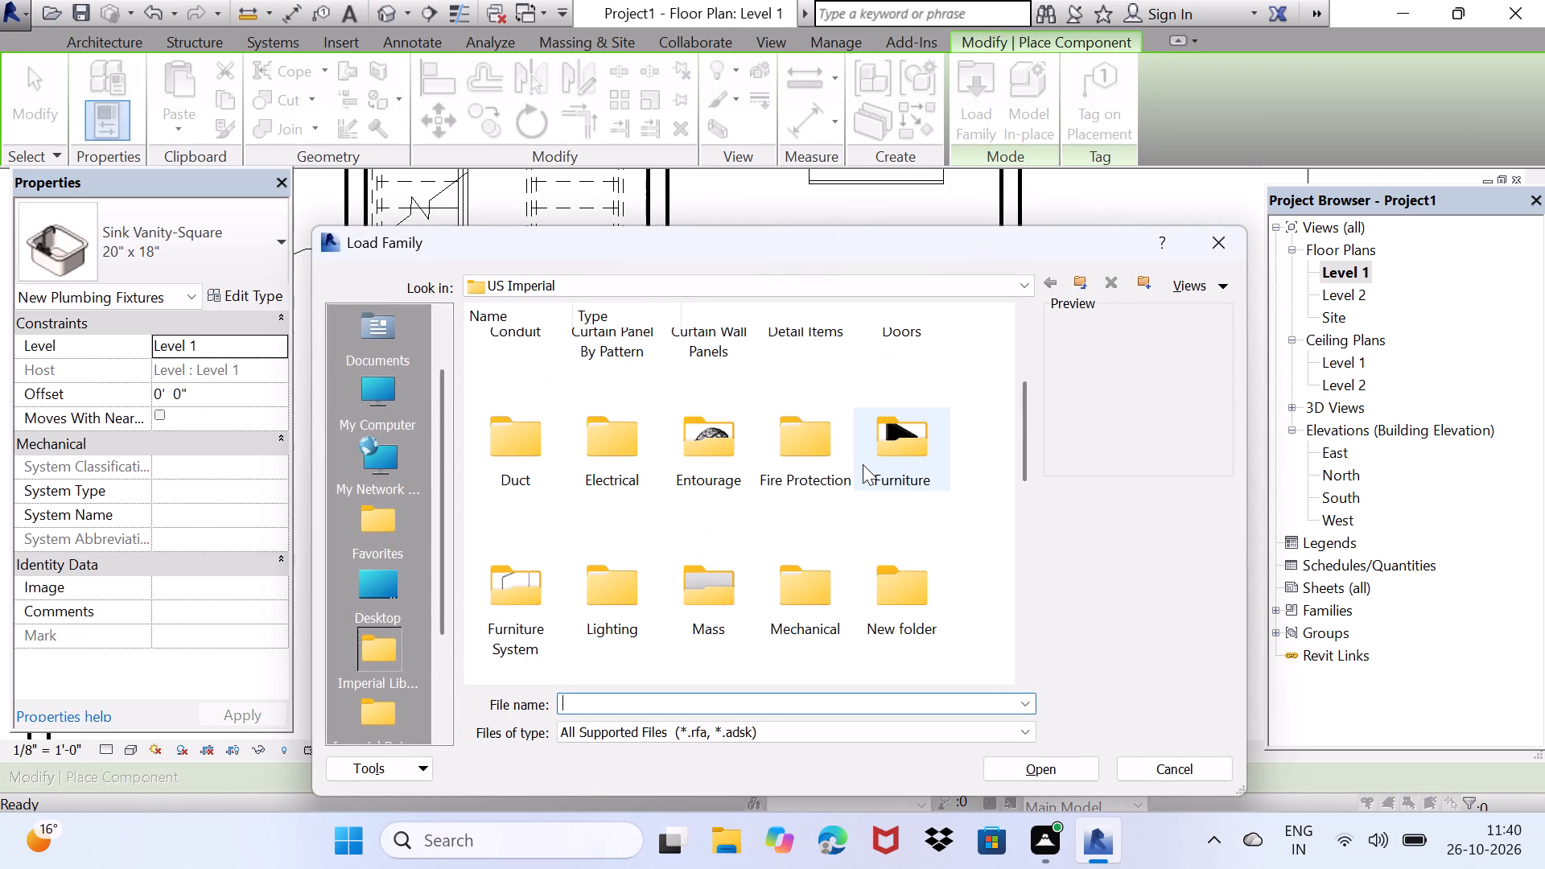
scroll(851, 470, down, 1)
scroll(550, 504, down, 2)
scroll(571, 505, up, 1)
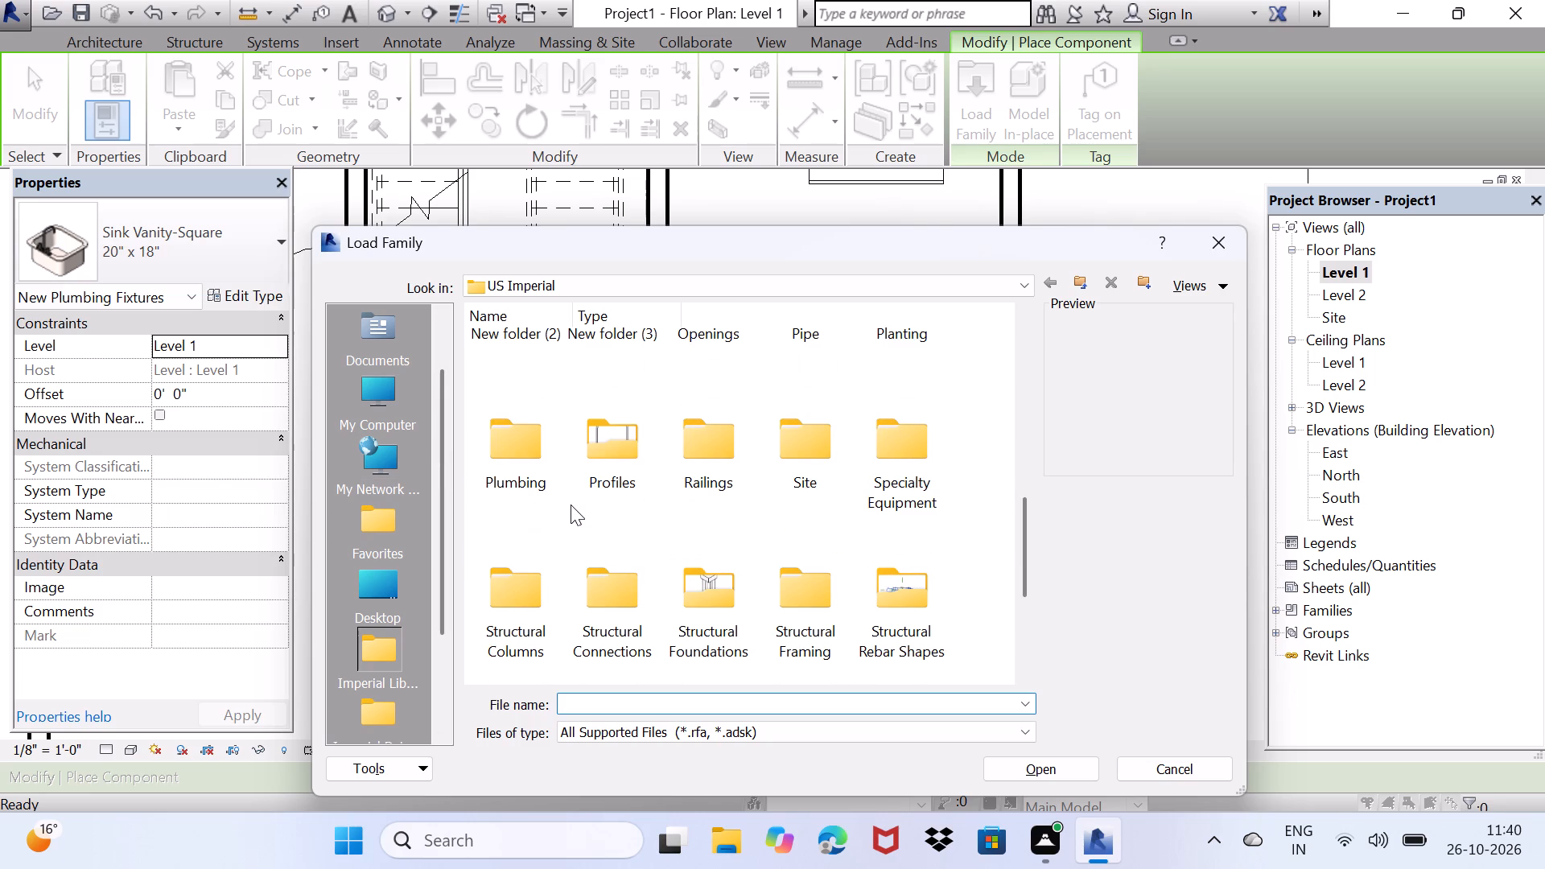
double_click(520, 450)
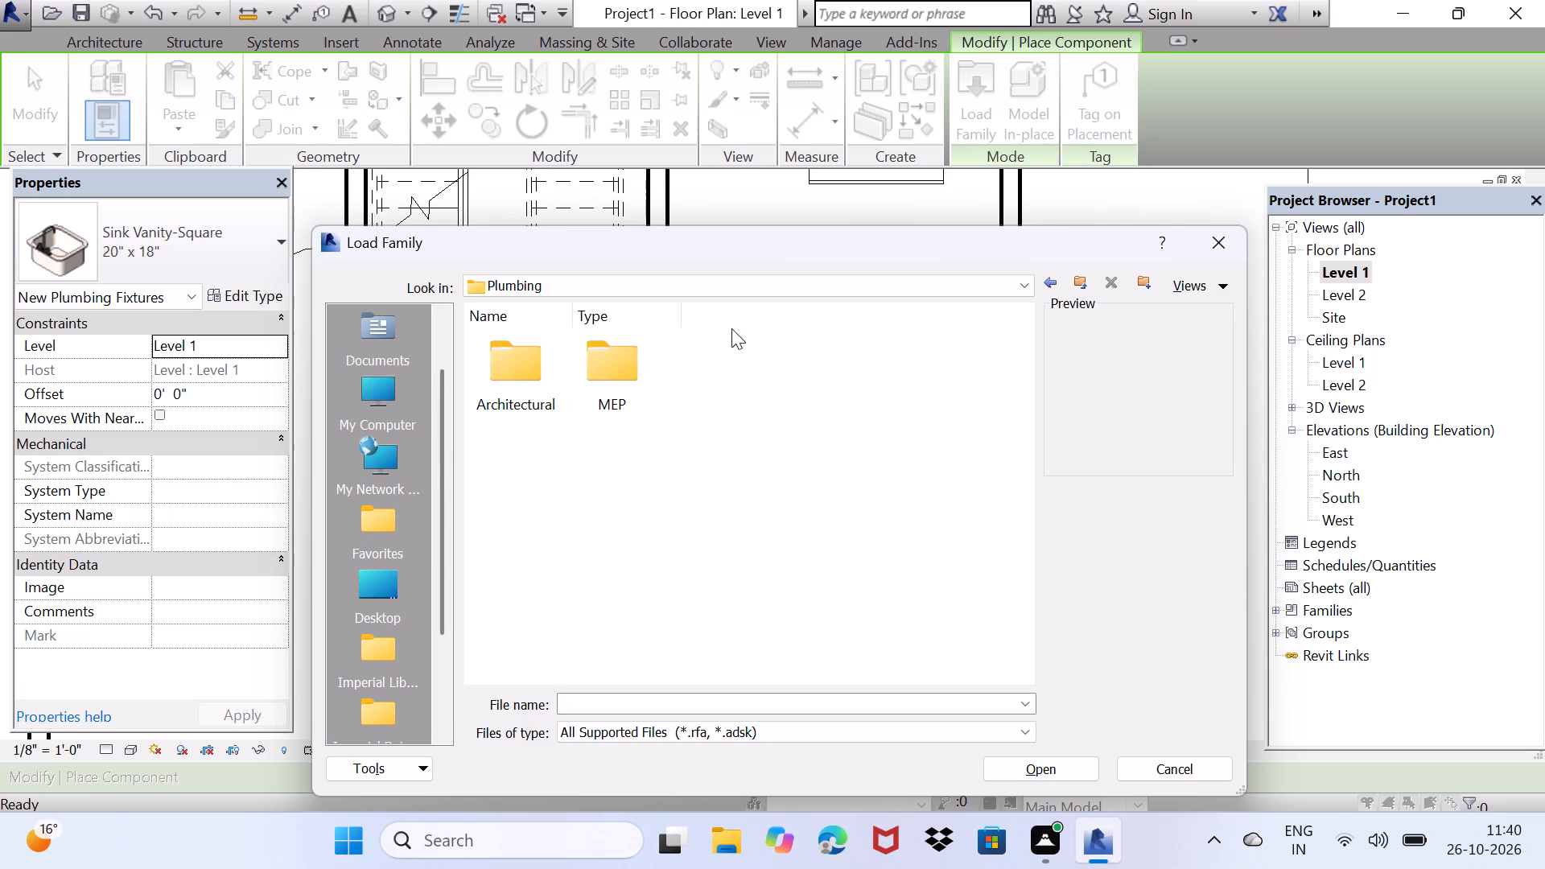
double_click(532, 370)
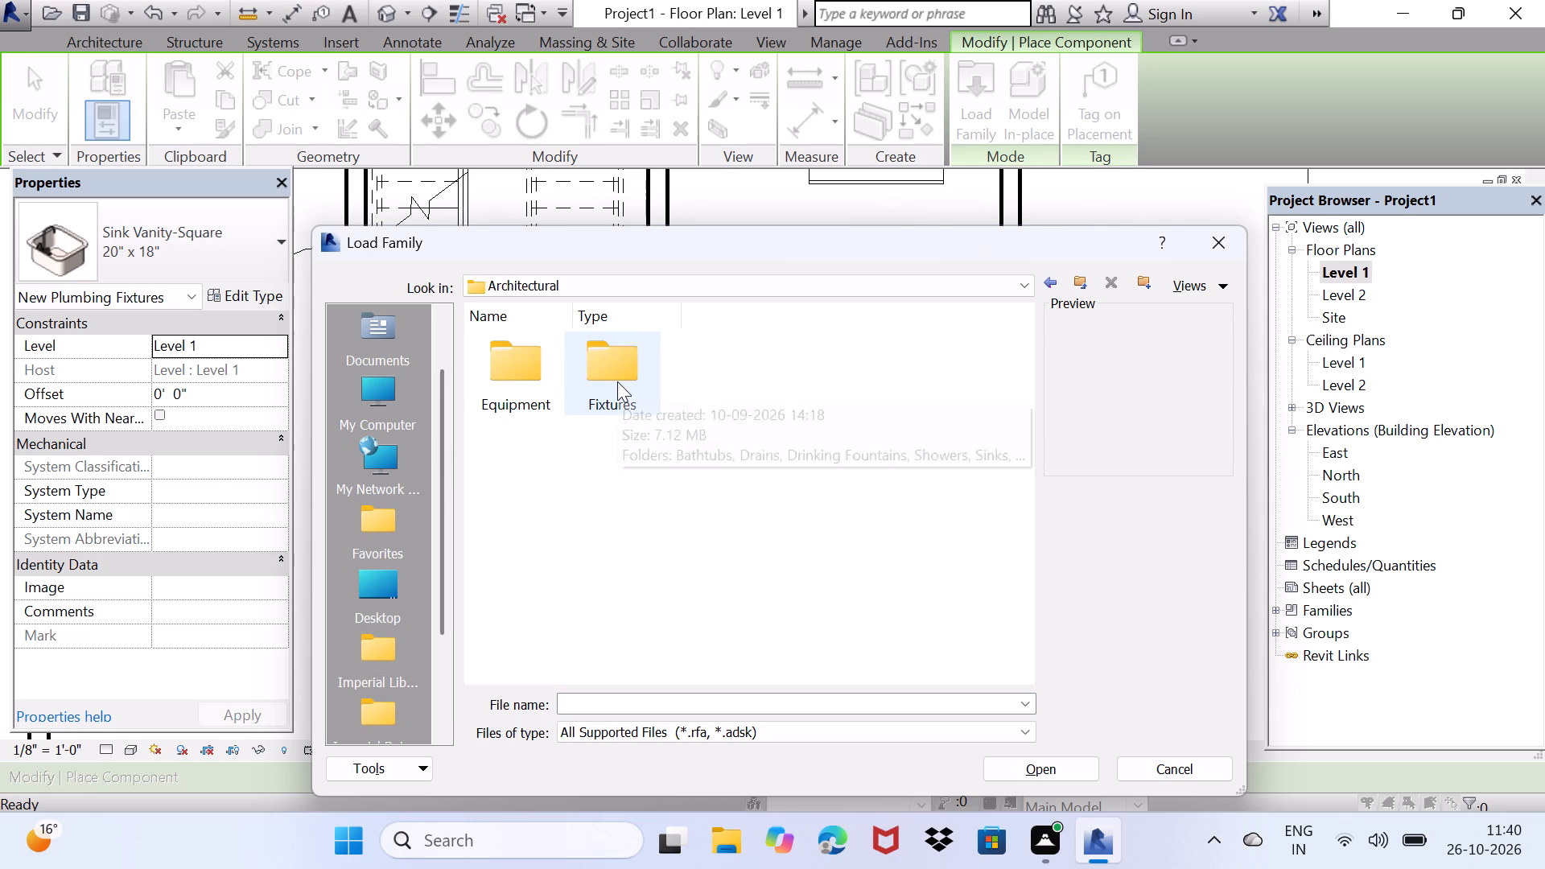
click(617, 381)
click(617, 381)
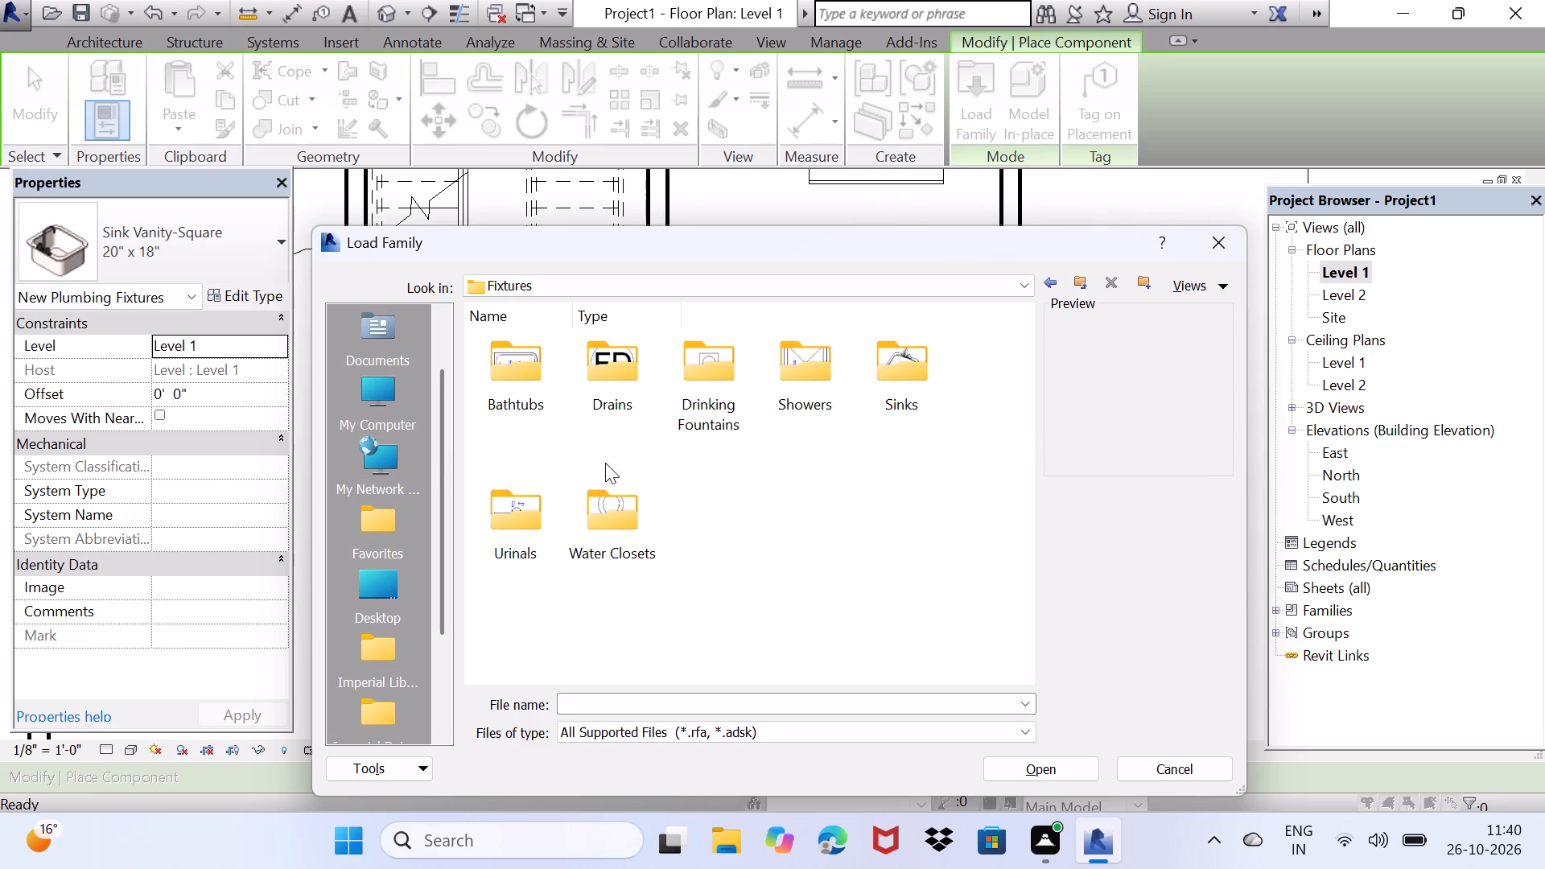
double_click(616, 507)
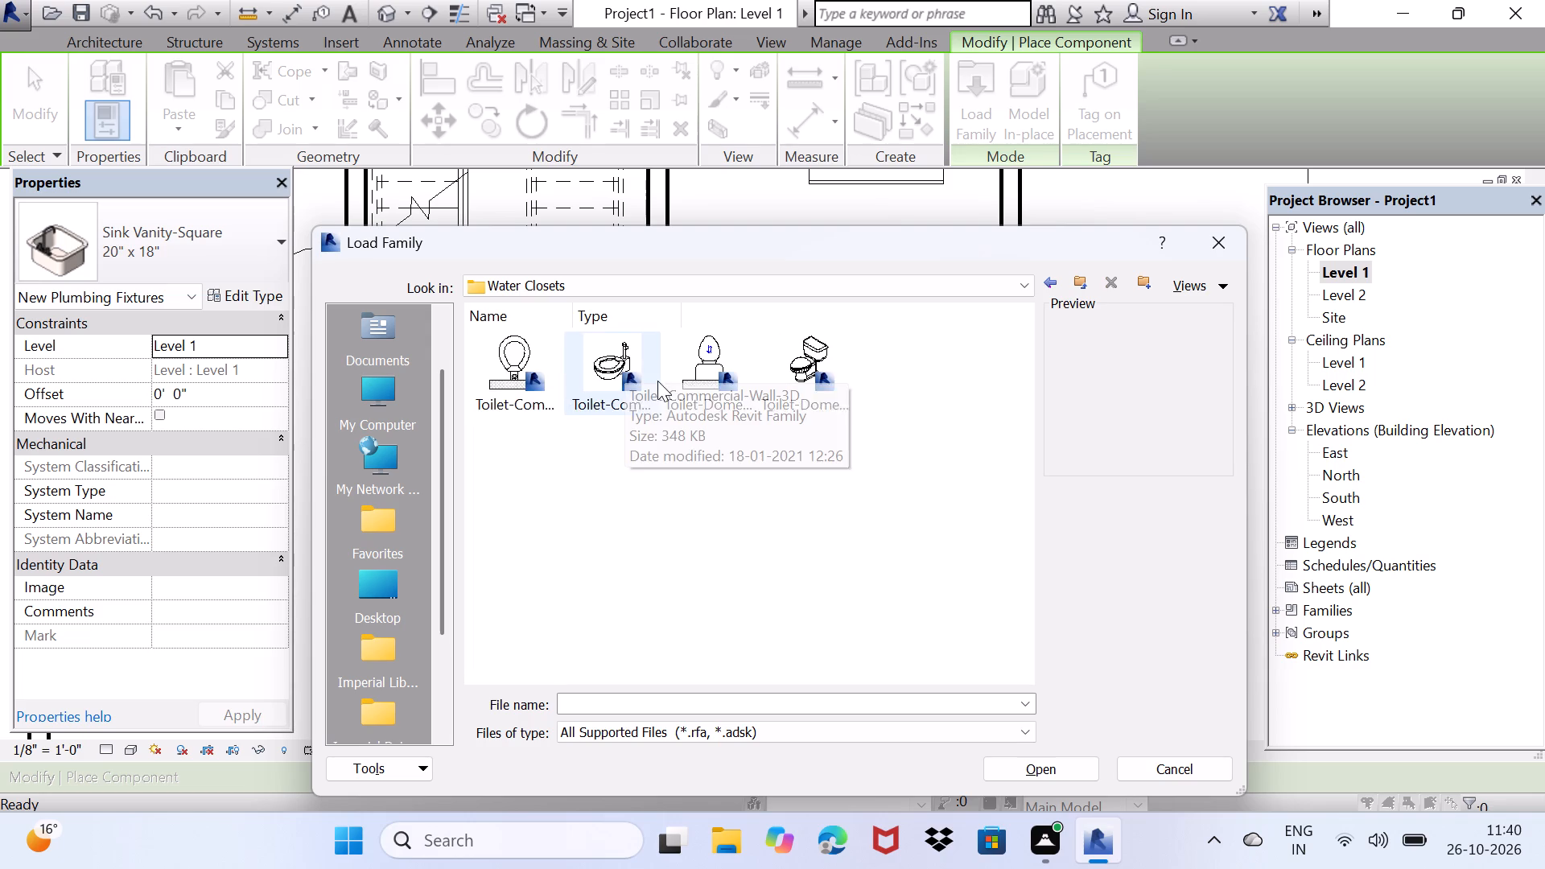
click(604, 371)
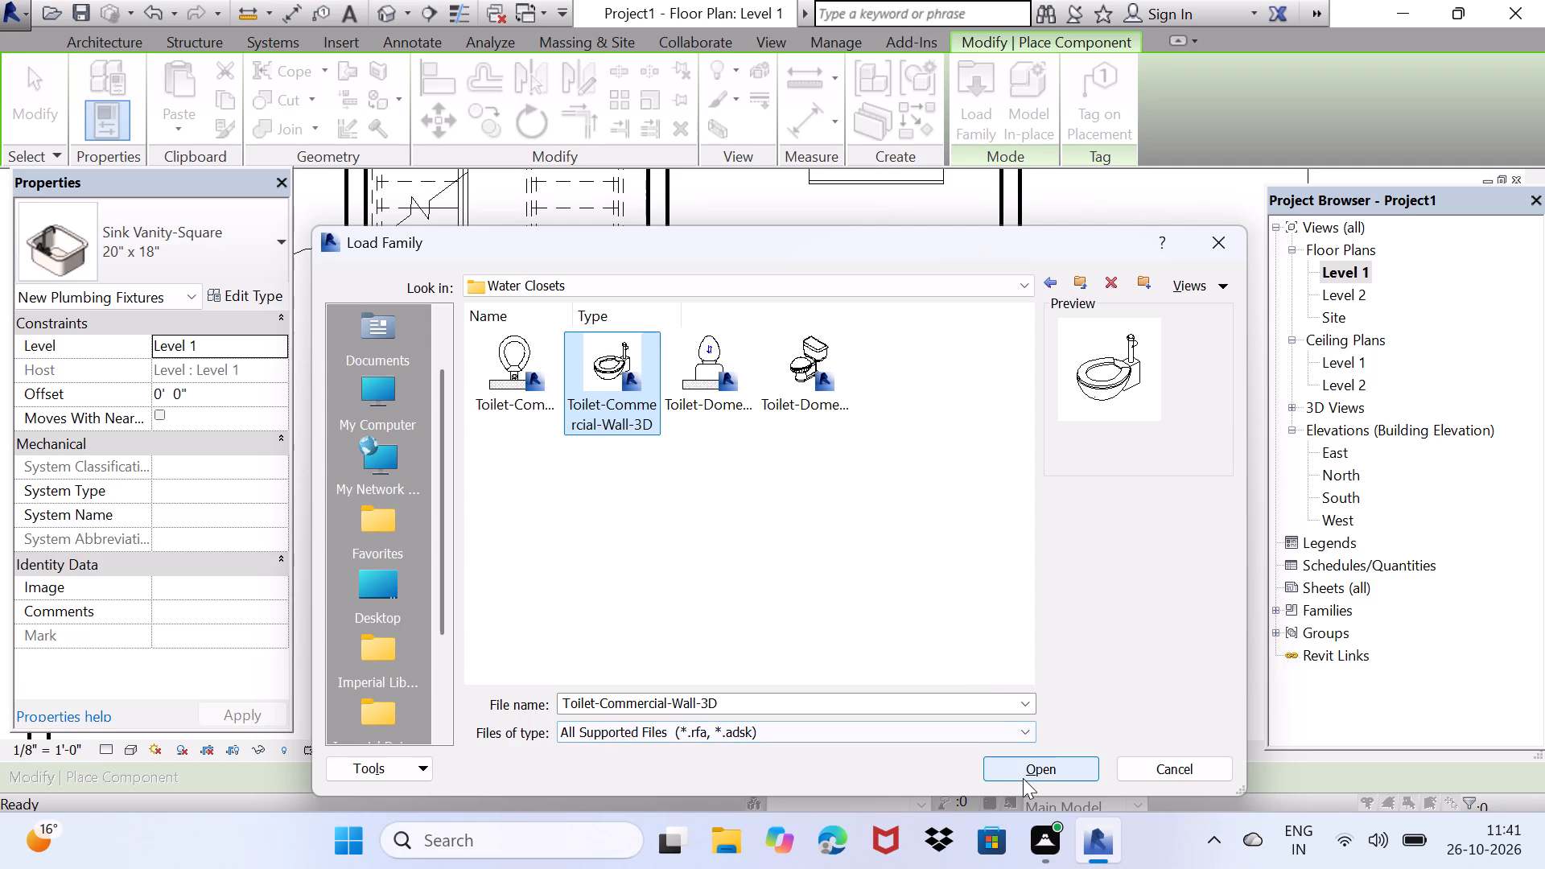
click(1023, 778)
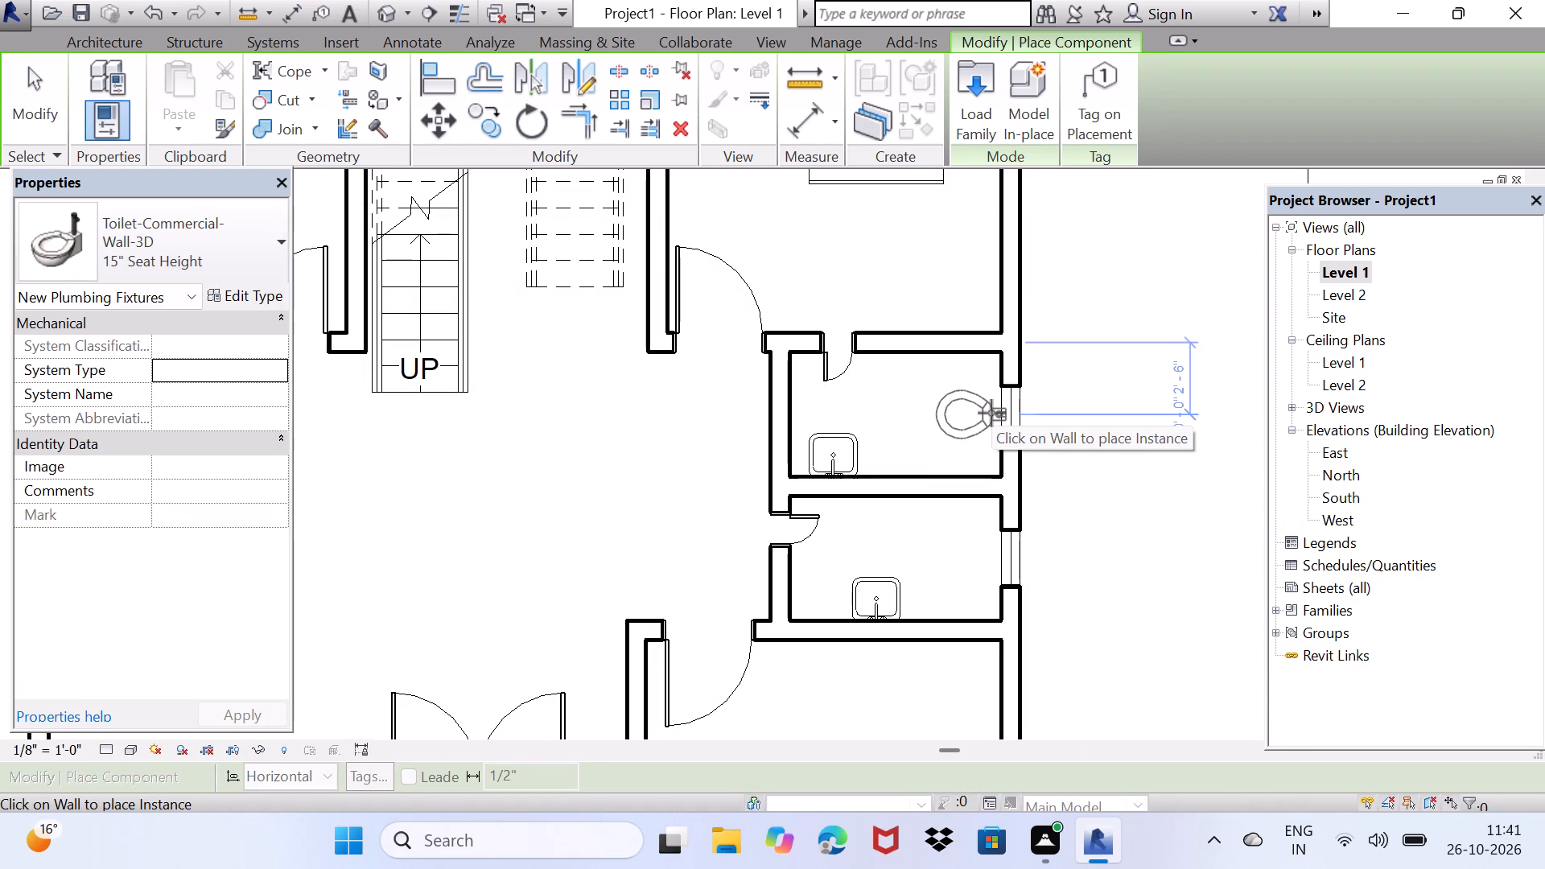
Place 15" Seat Height wall toilets on the upper east bathroom's east wall, the lower east bathroom's south wall and the southwest bathroom's west wall.
click(991, 413)
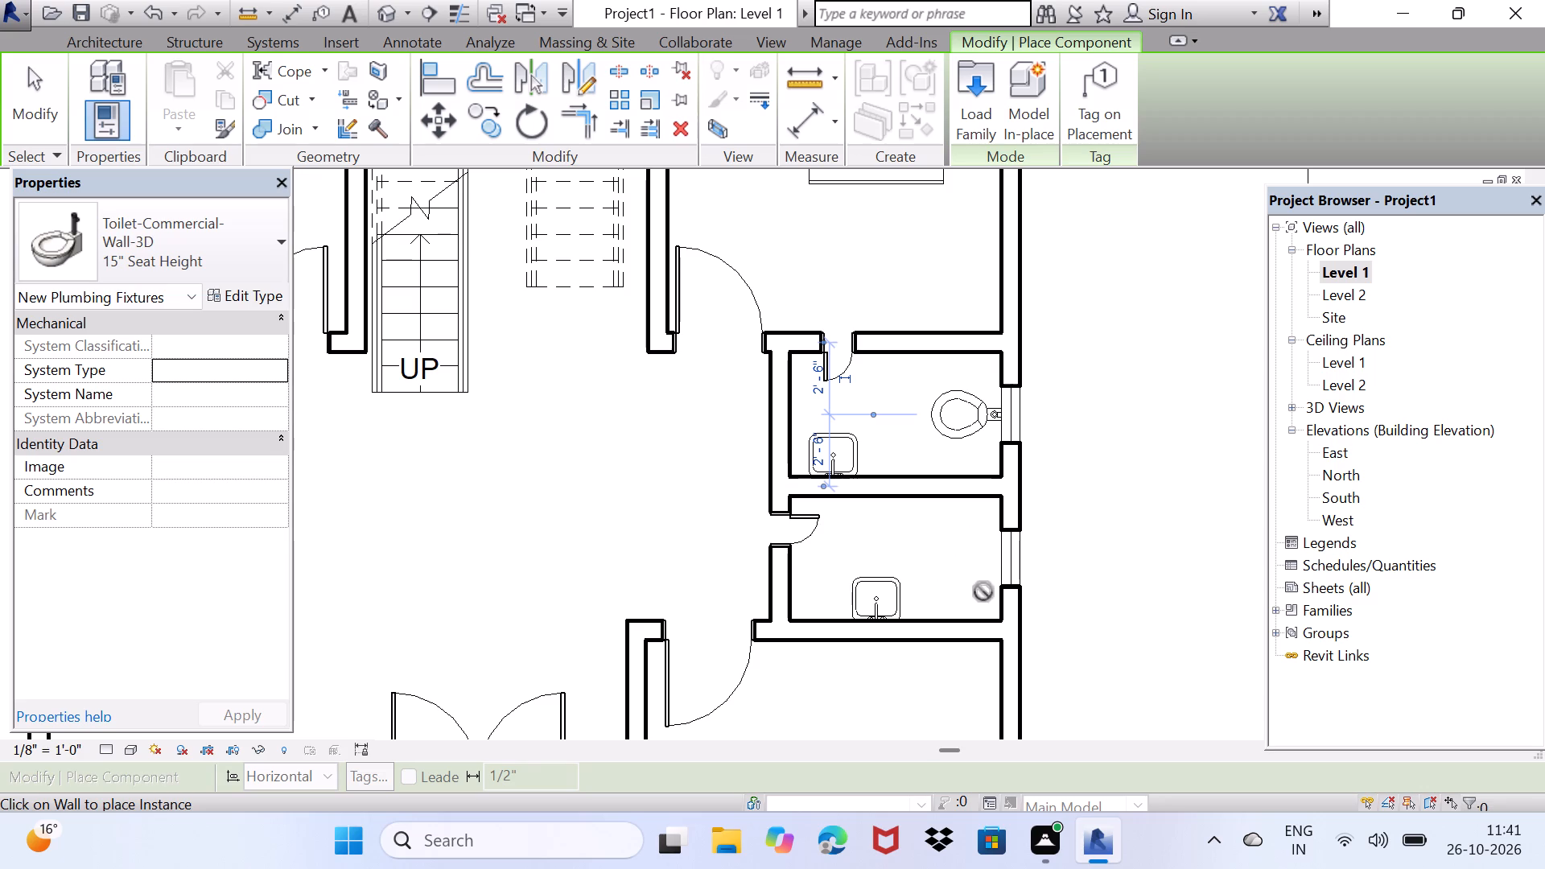
click(967, 615)
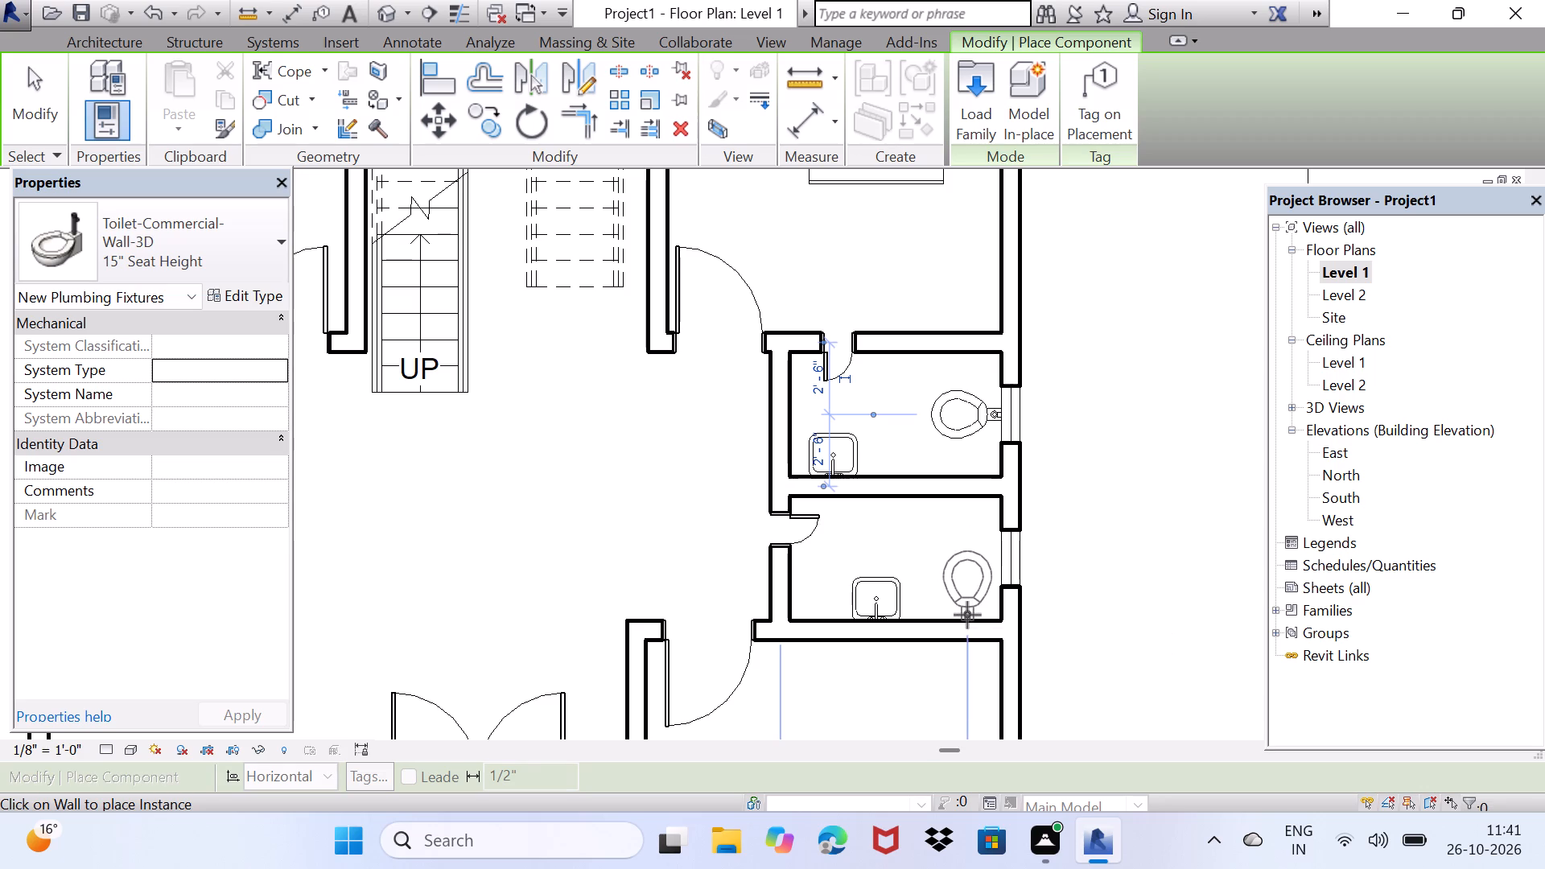
scroll(832, 585, down, 3)
middle_drag(810, 617, 992, 275)
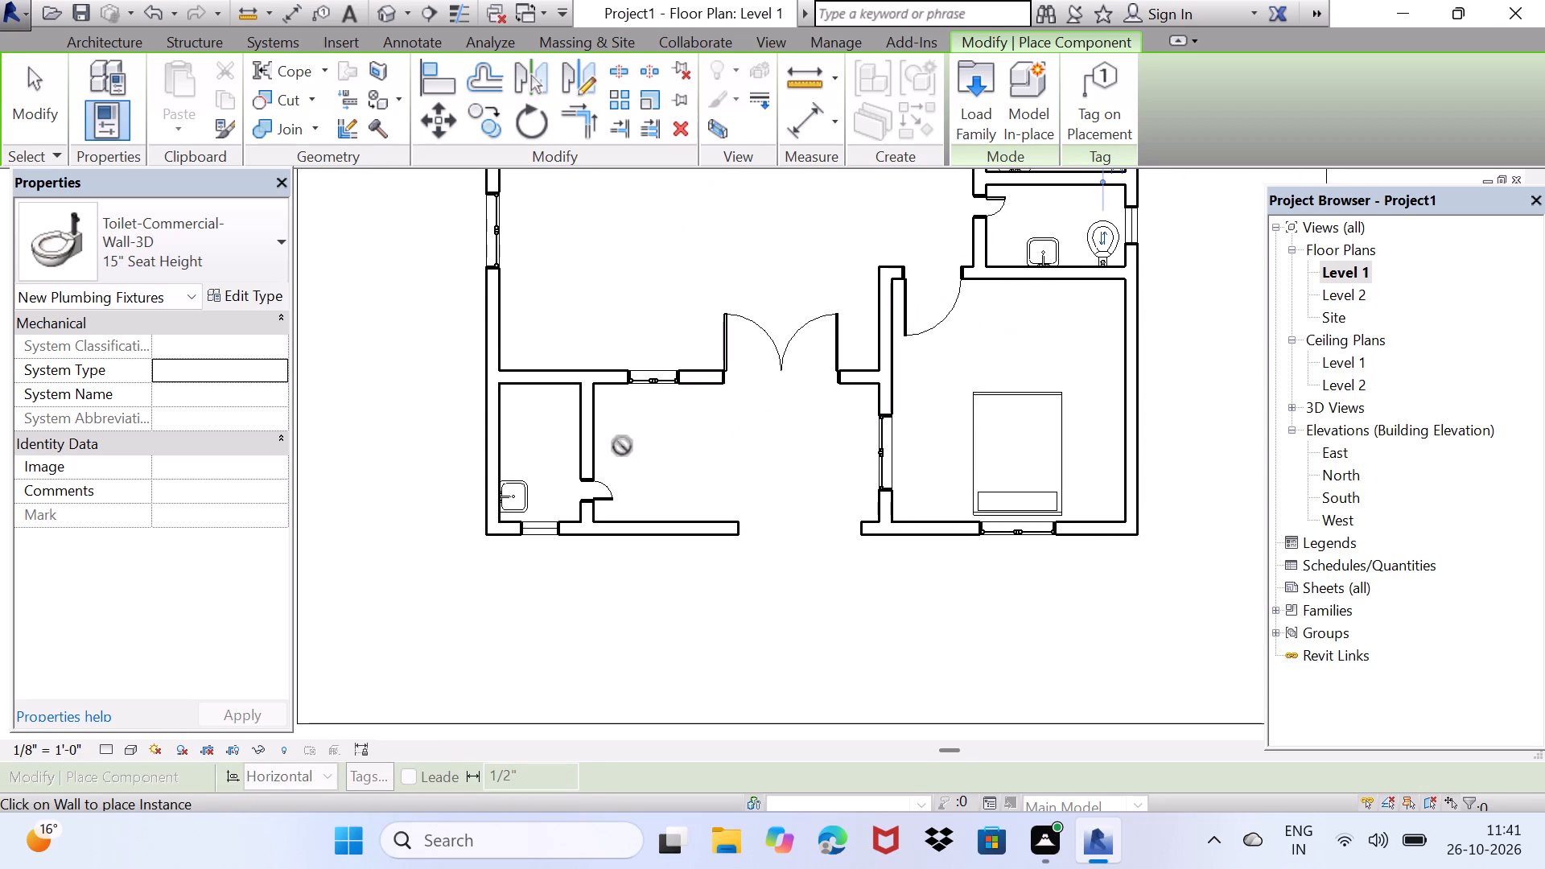
click(494, 433)
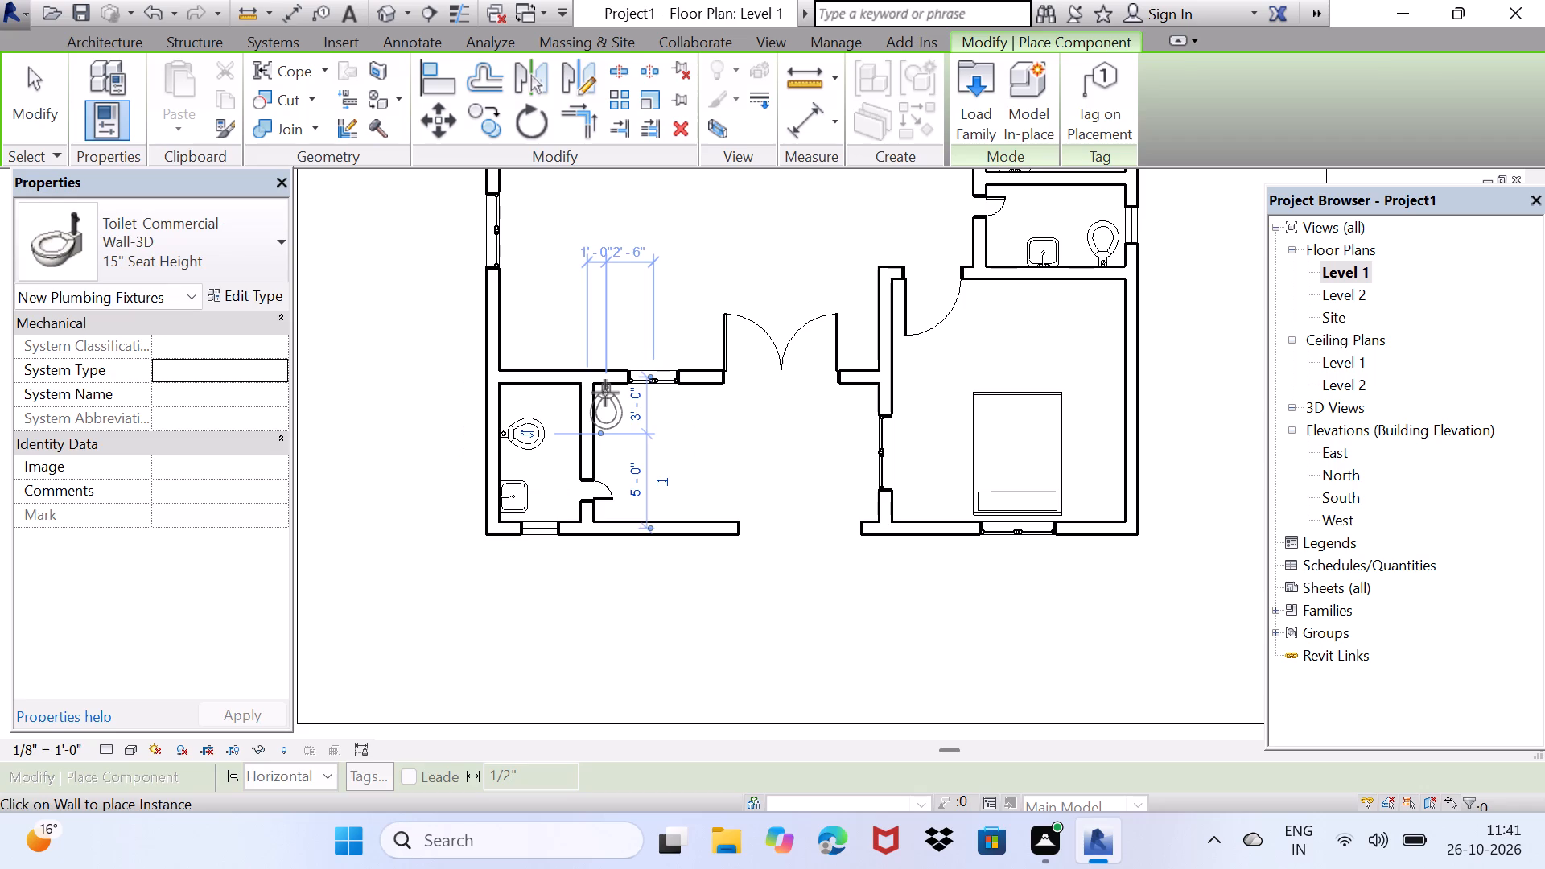
key(Escape)
key(Escape)
Examine the southwest bathroom's toilet and the overall Level 1 furniture and fixture layout.
click(546, 437)
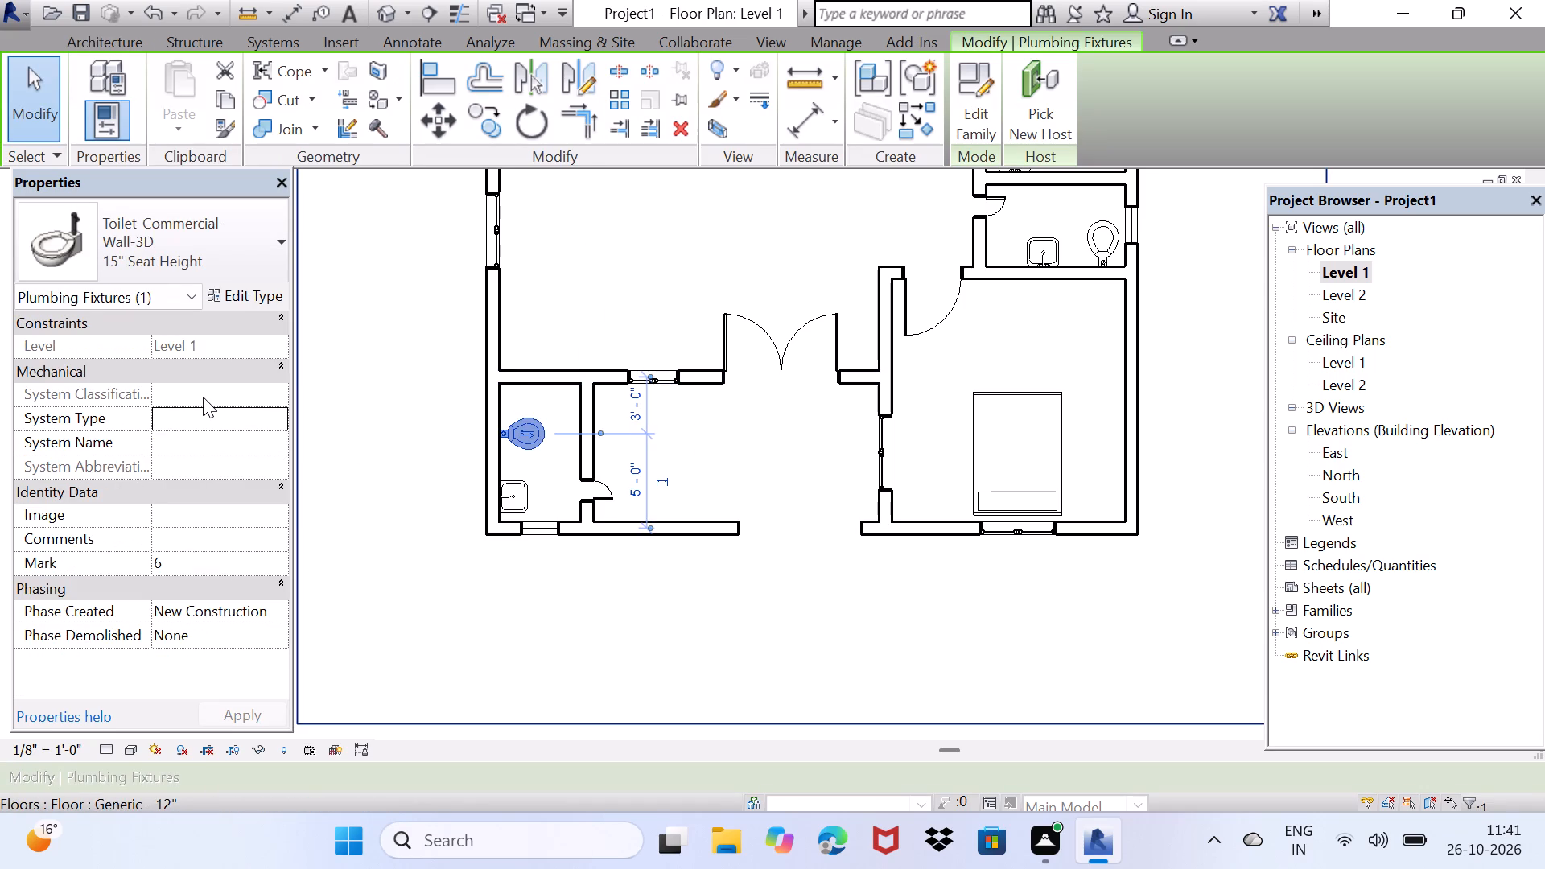
scroll(203, 397, up, 1)
drag(468, 361, 477, 294)
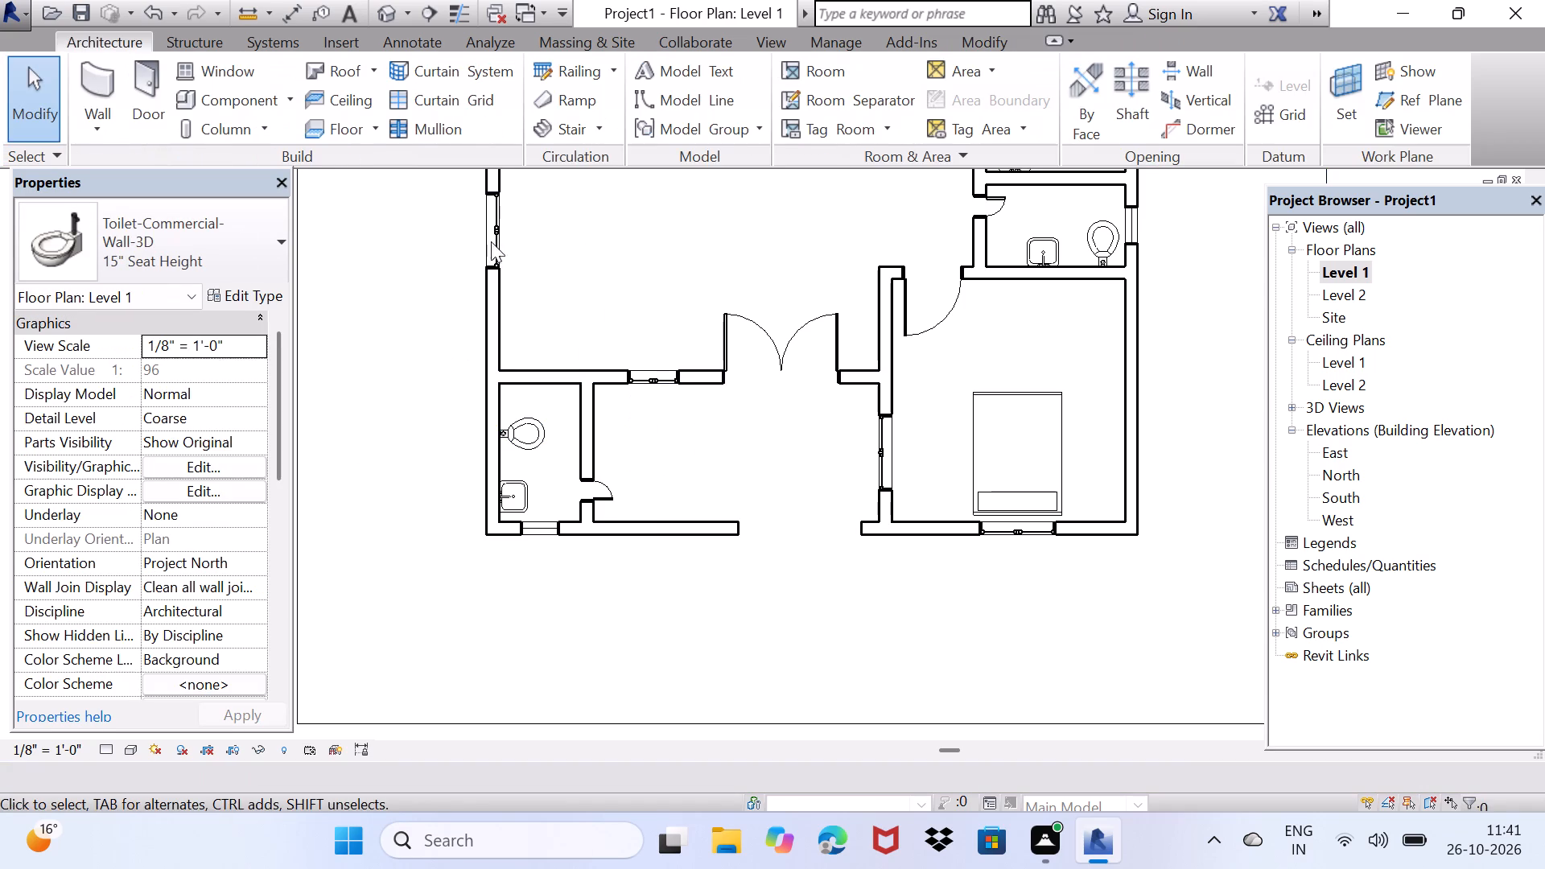
scroll(443, 277, down, 2)
middle_drag(430, 379, 400, 603)
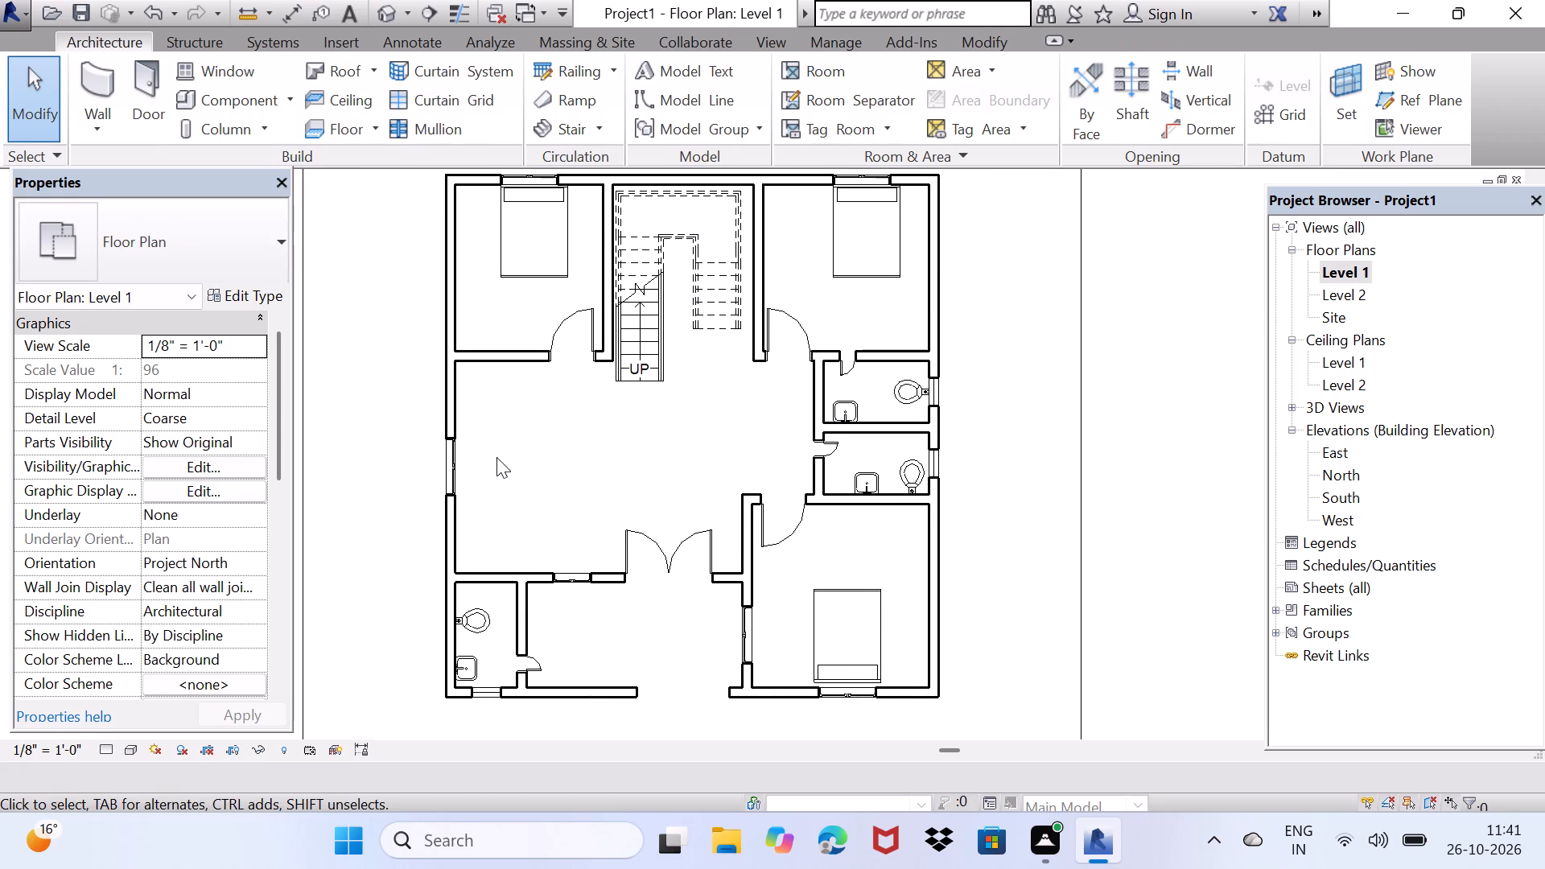
click(541, 446)
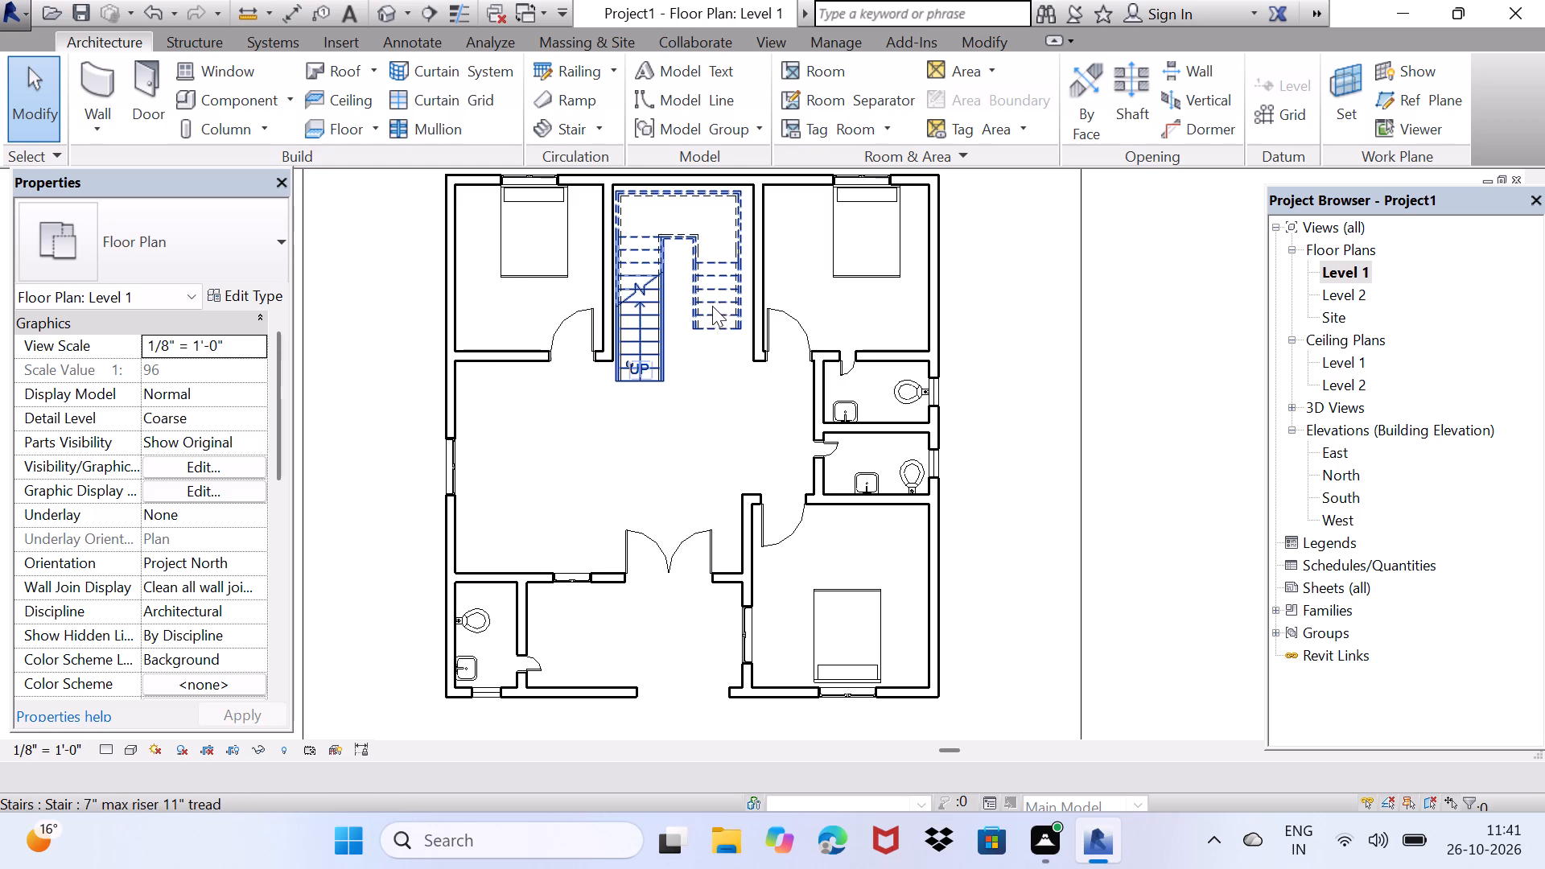
scroll(589, 355, down, 2)
middle_drag(588, 436, 553, 317)
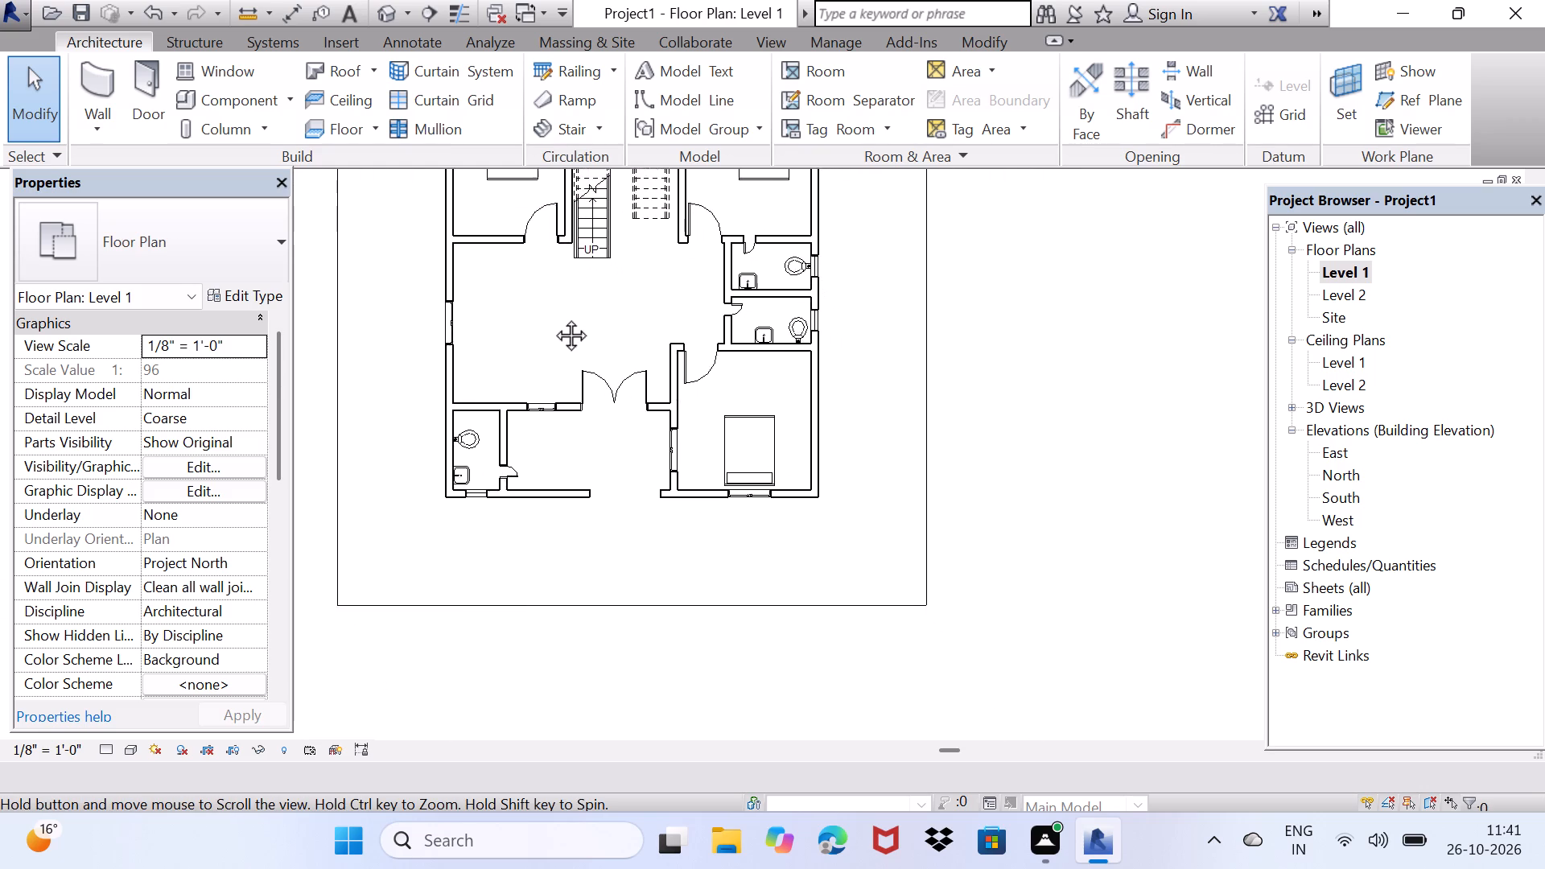
middle_drag(553, 317, 513, 332)
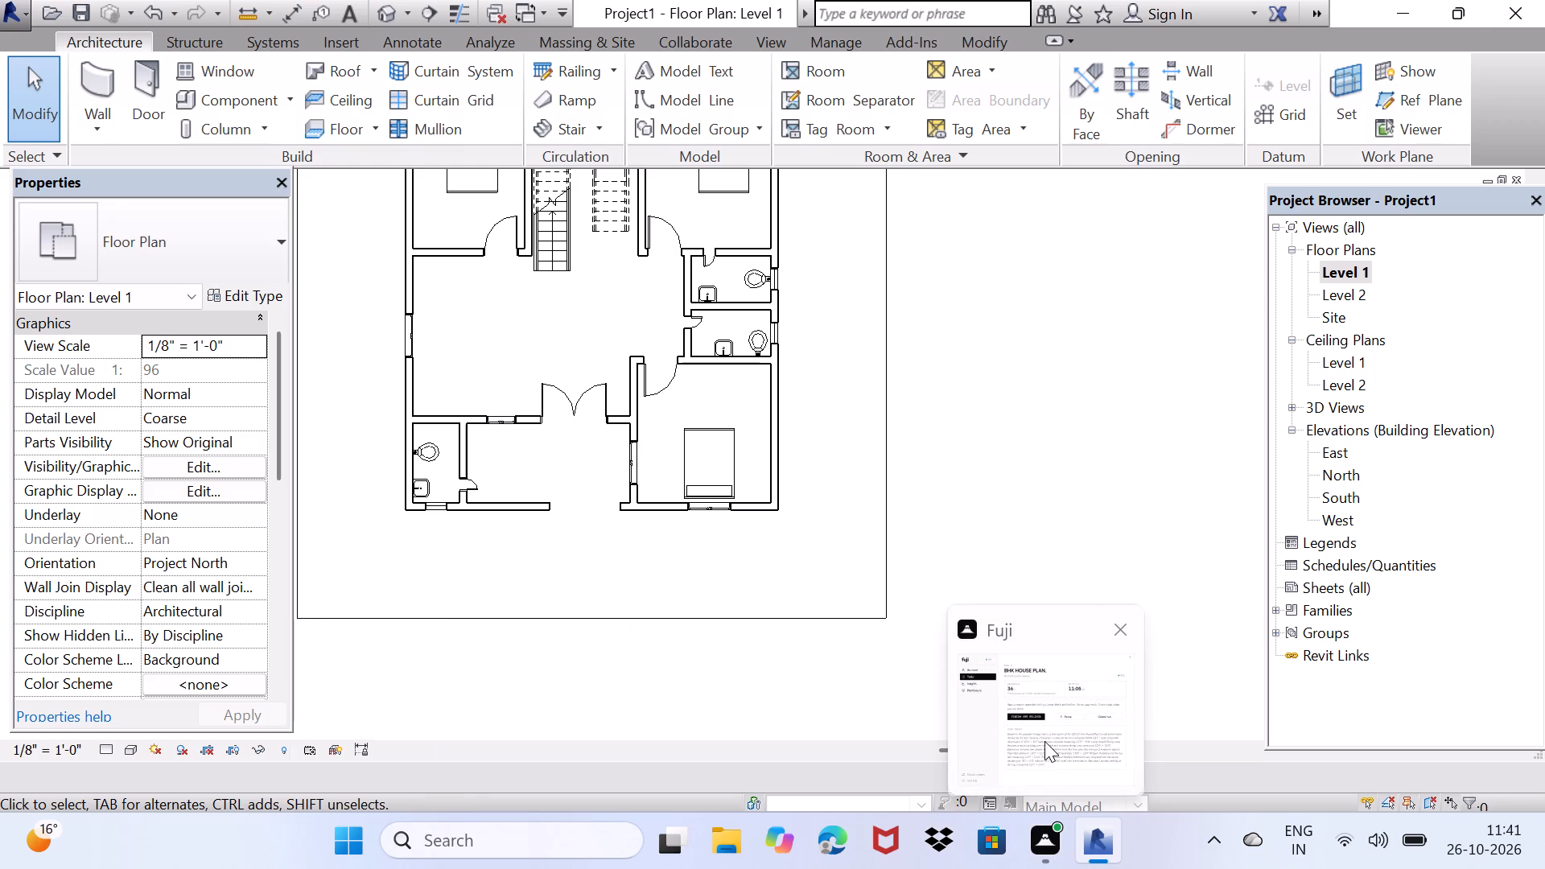
scroll(884, 451, down, 1)
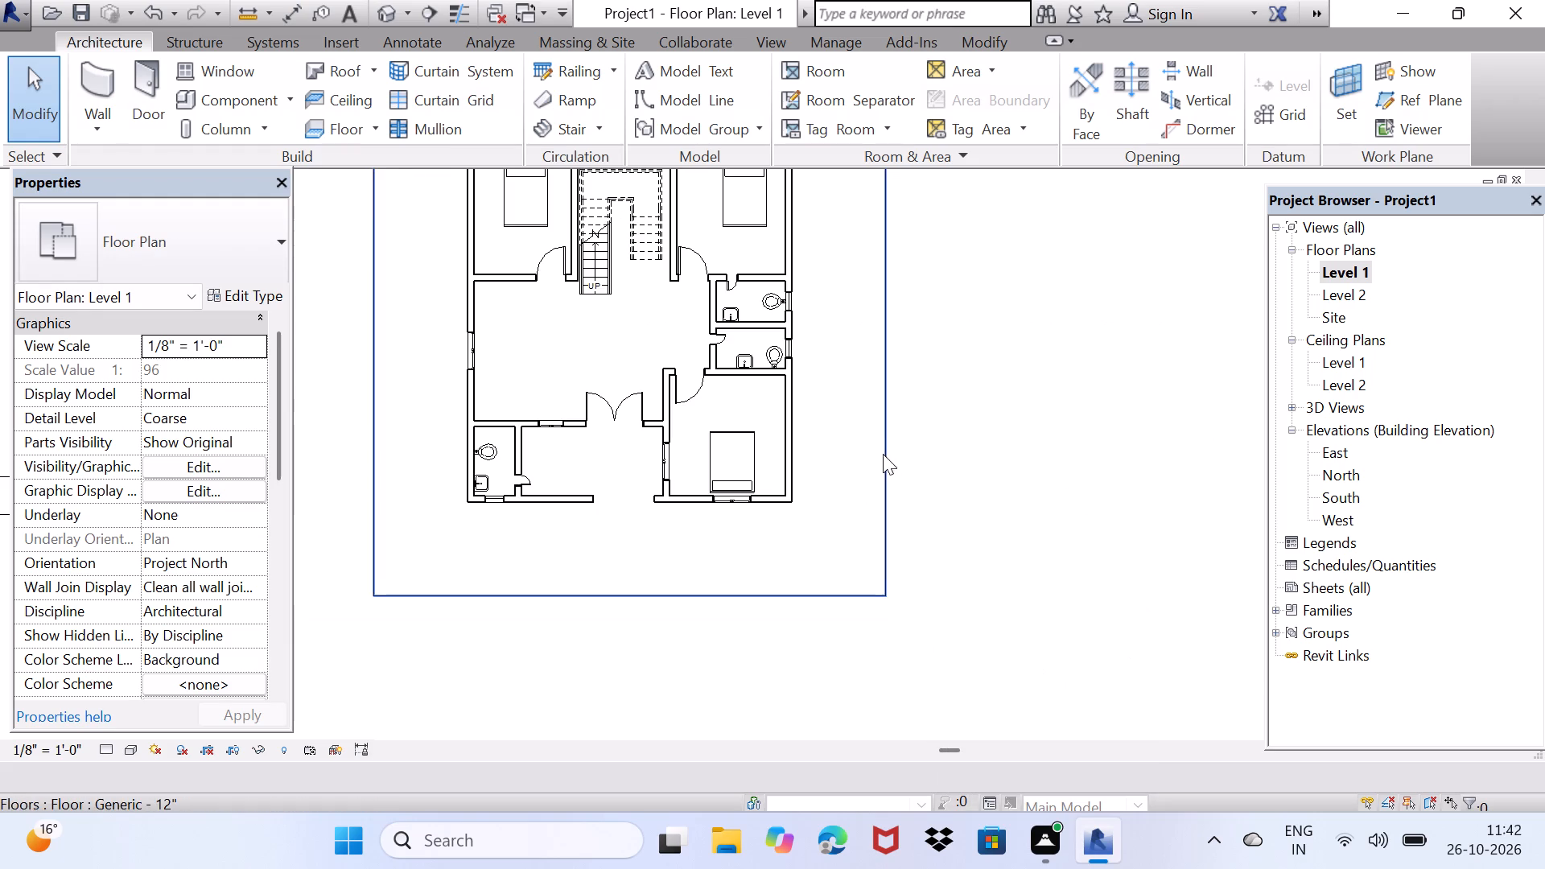
In the default 3D view, draw a Generic - 8" wall 20' high along the floor slab's west edge, about 54'-6" long.
click(380, 8)
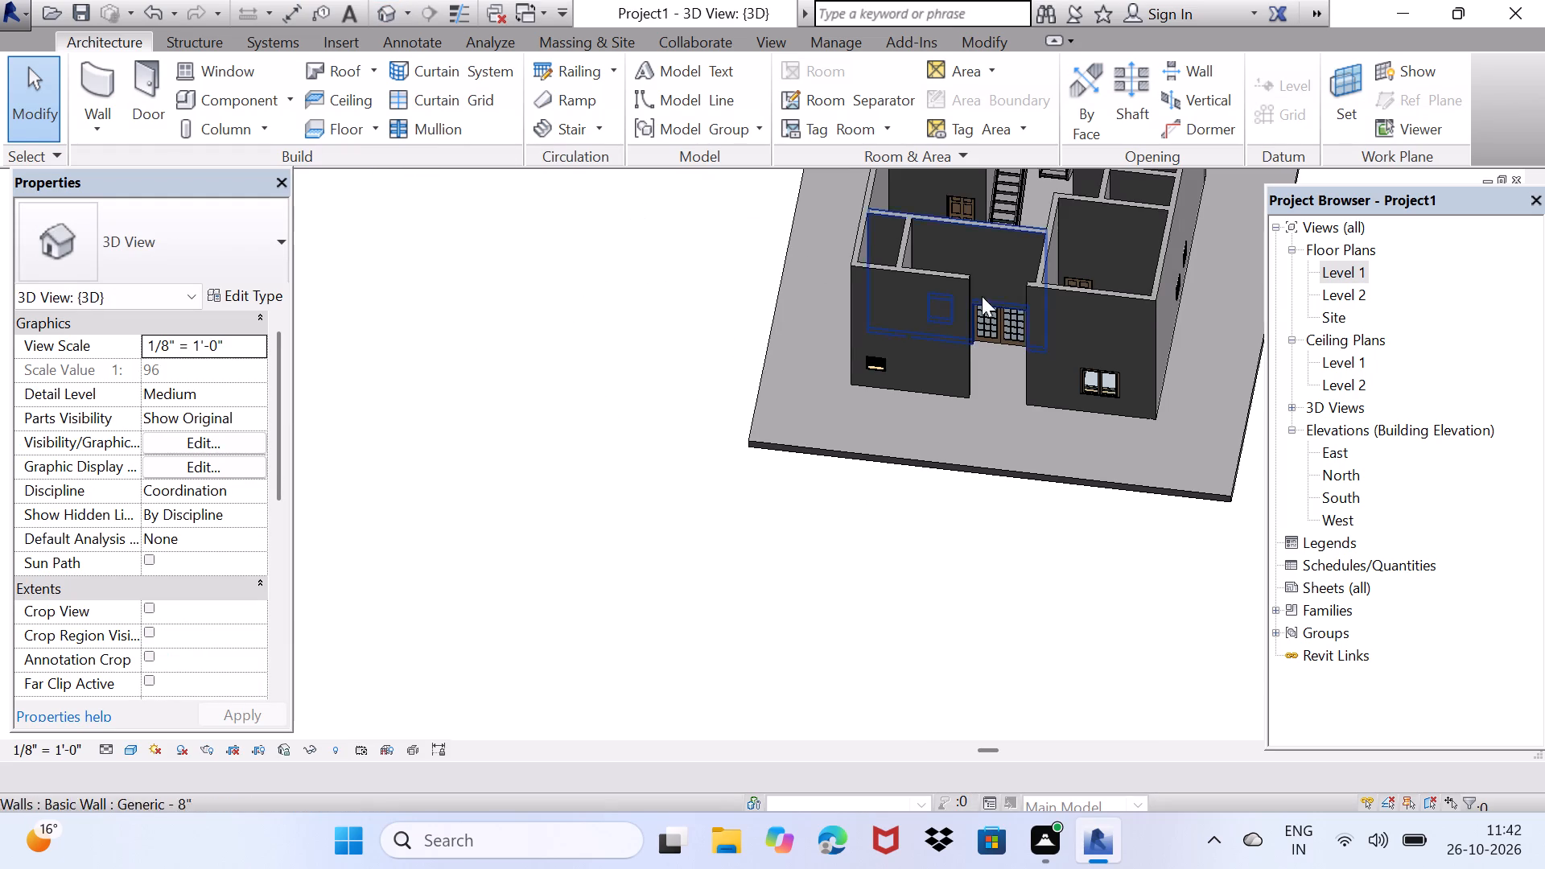
scroll(982, 296, down, 2)
middle_drag(1035, 336, 777, 439)
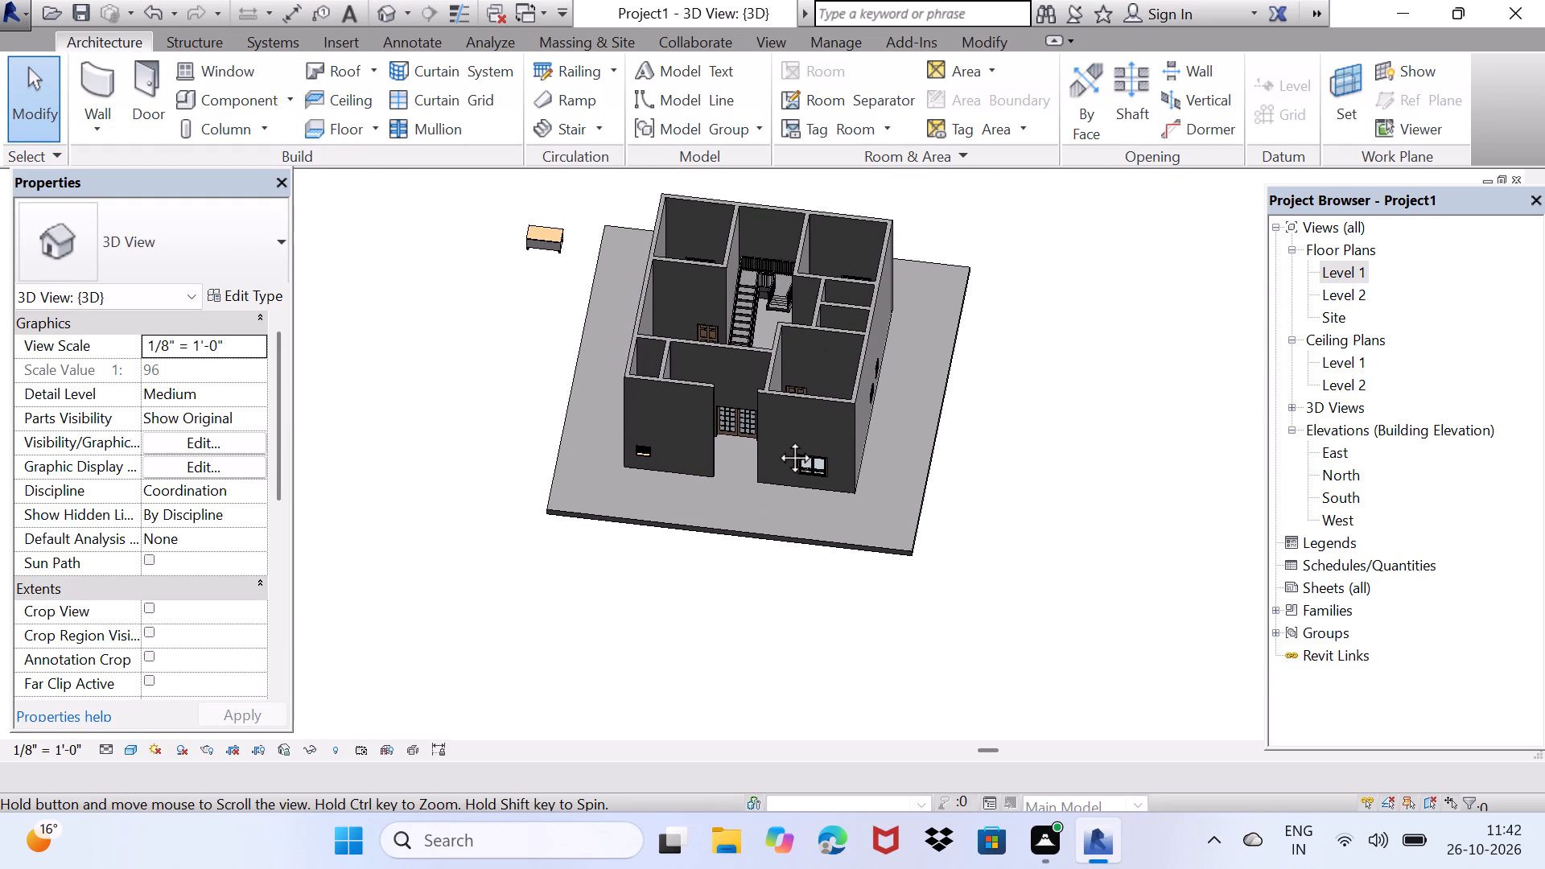
middle_drag(777, 439, 785, 443)
click(99, 93)
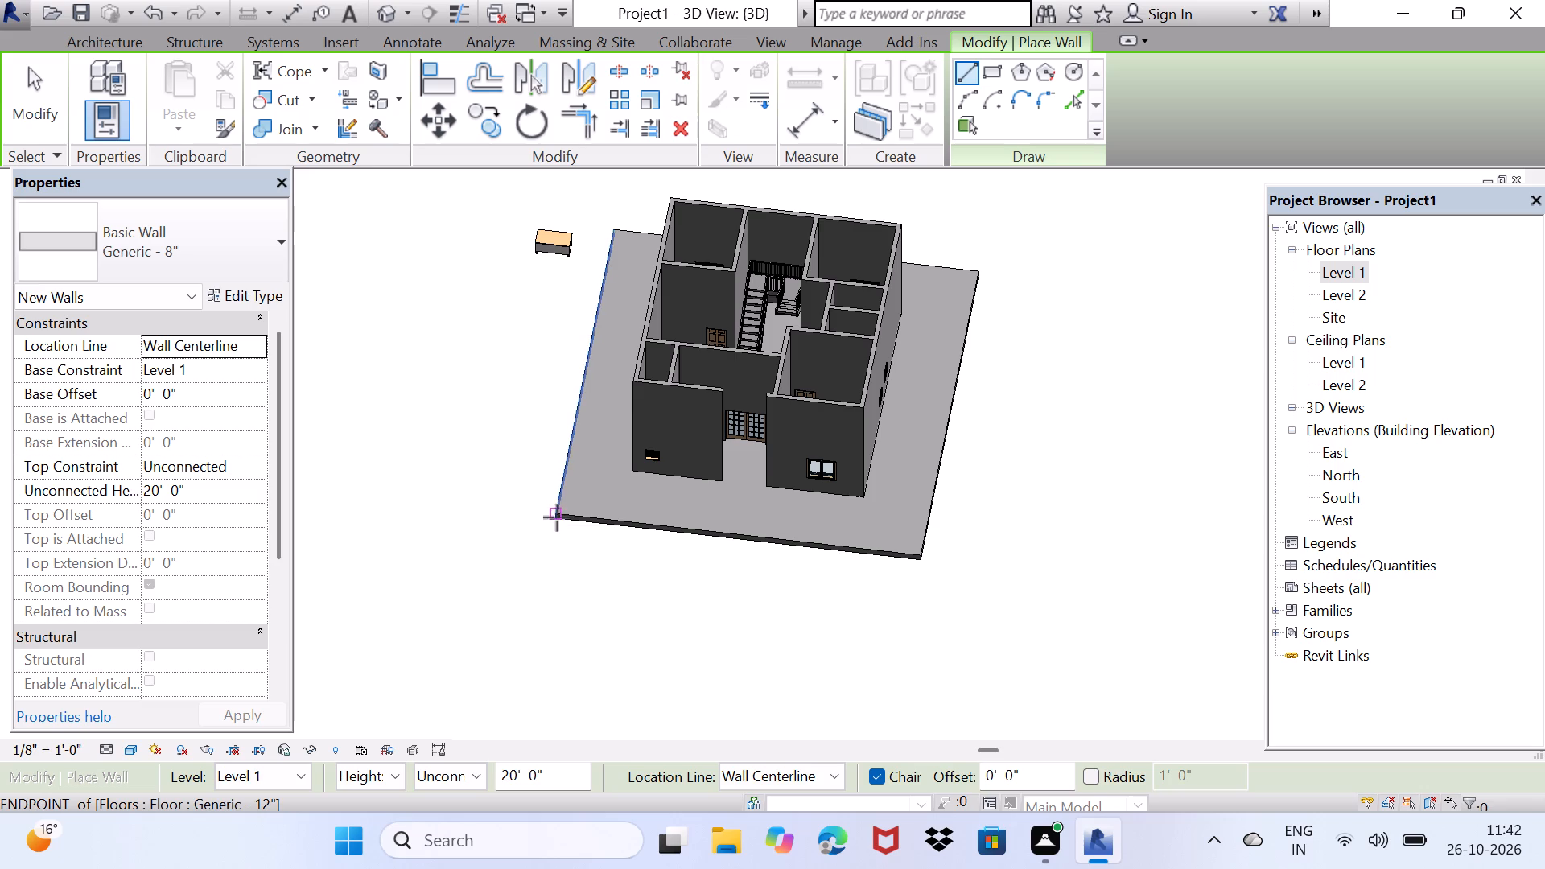
click(558, 518)
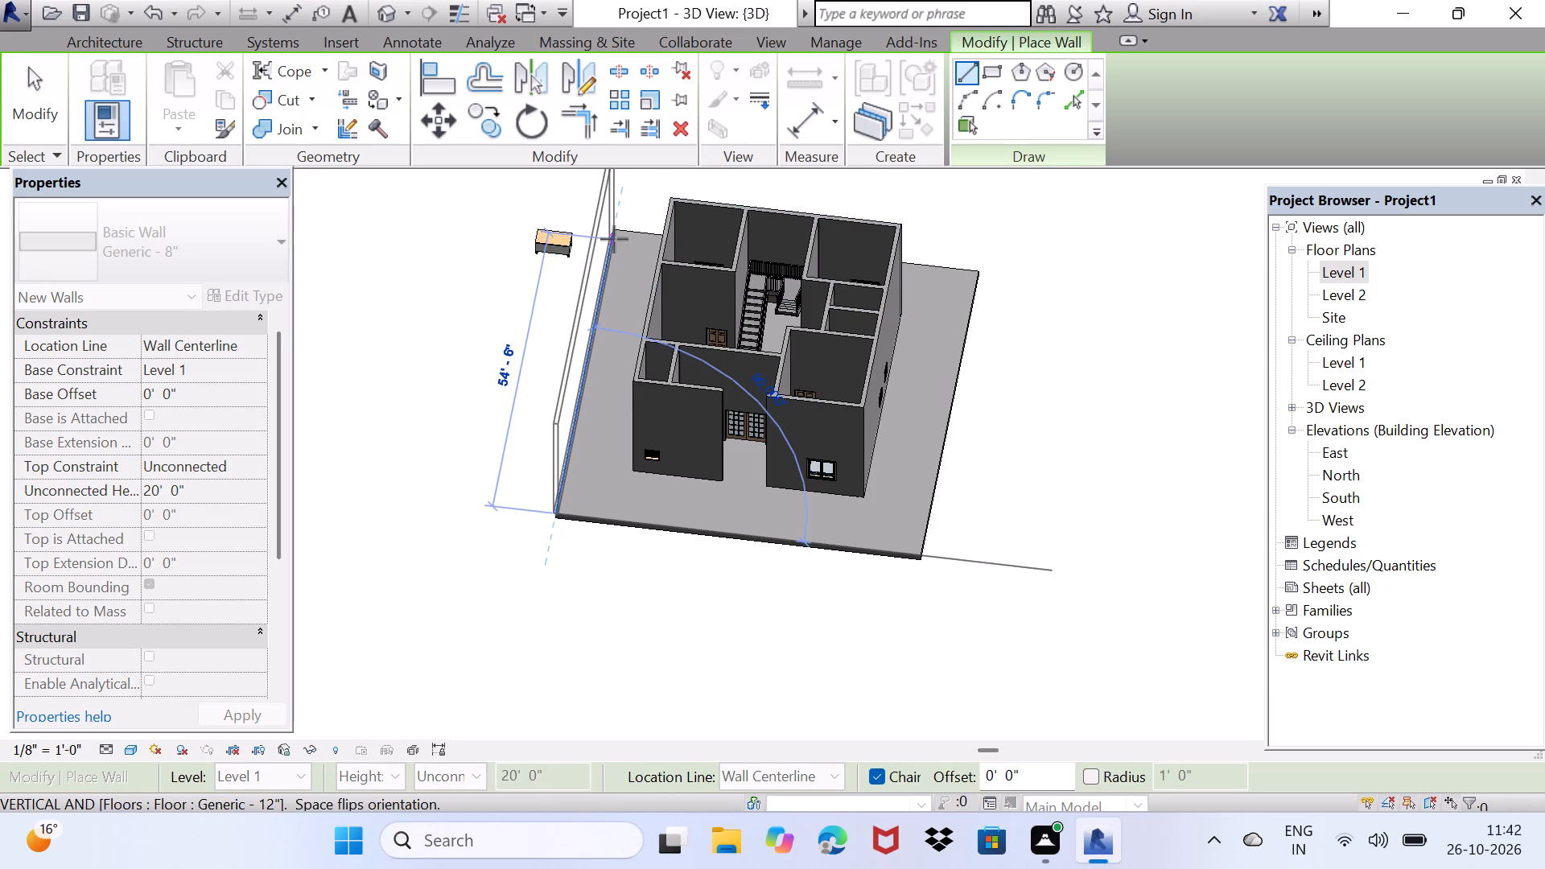
click(614, 239)
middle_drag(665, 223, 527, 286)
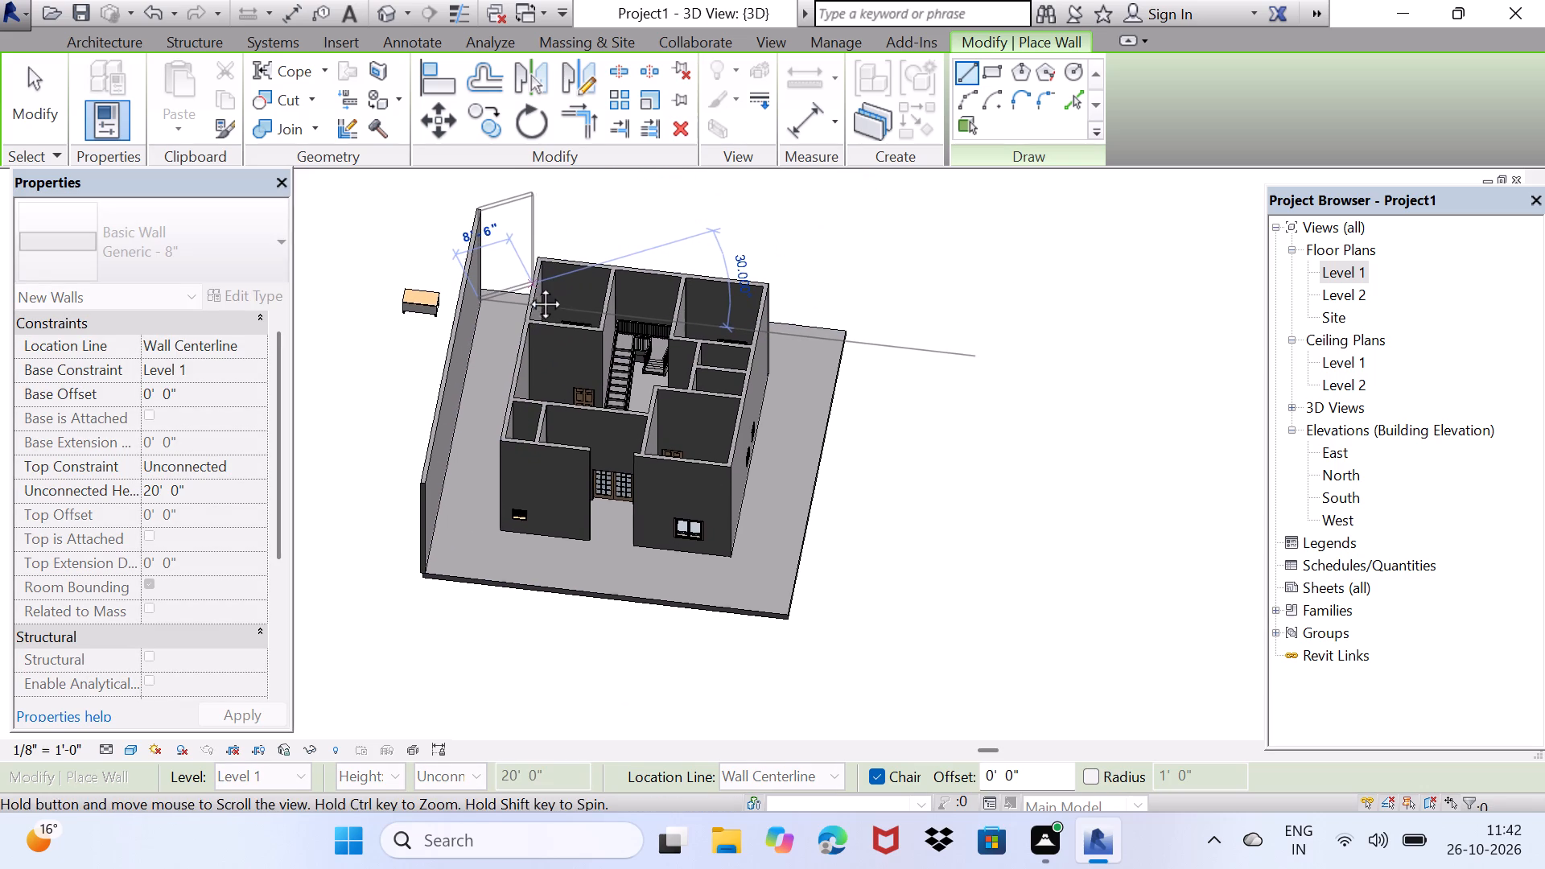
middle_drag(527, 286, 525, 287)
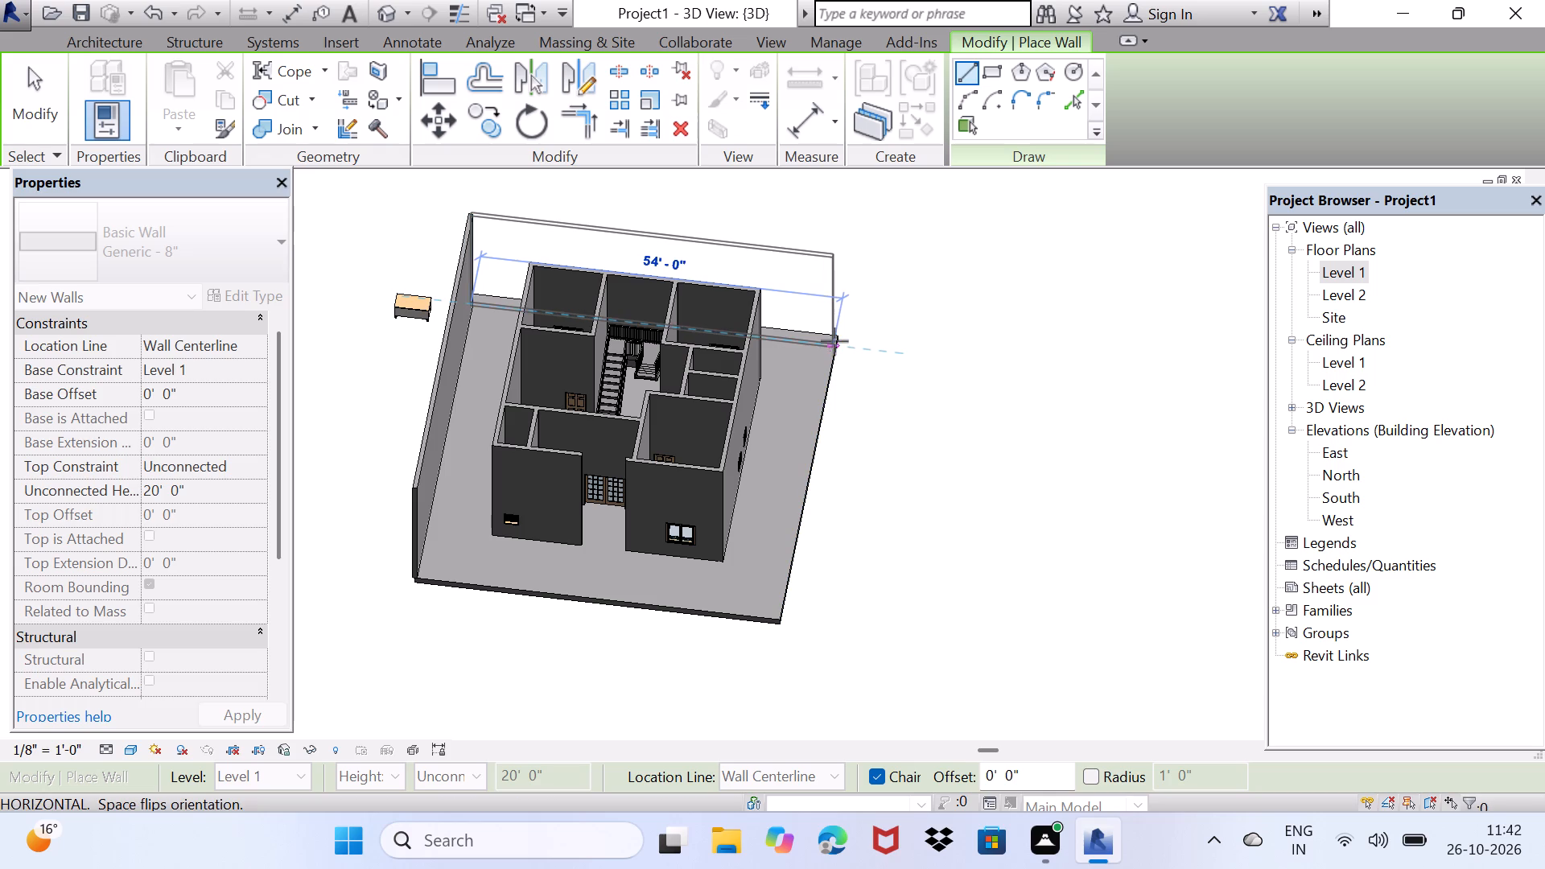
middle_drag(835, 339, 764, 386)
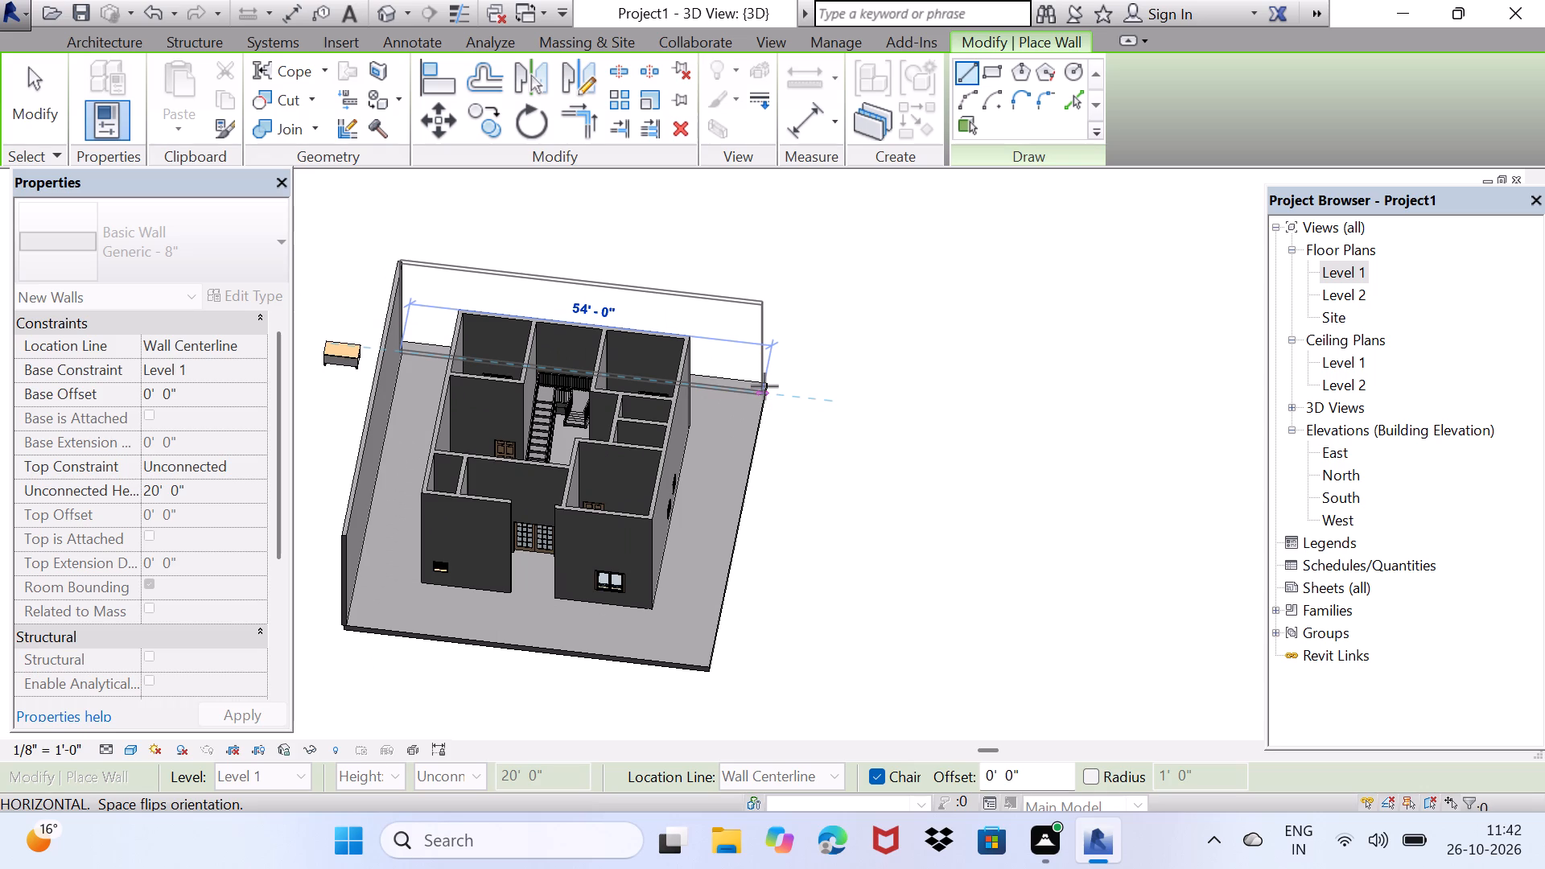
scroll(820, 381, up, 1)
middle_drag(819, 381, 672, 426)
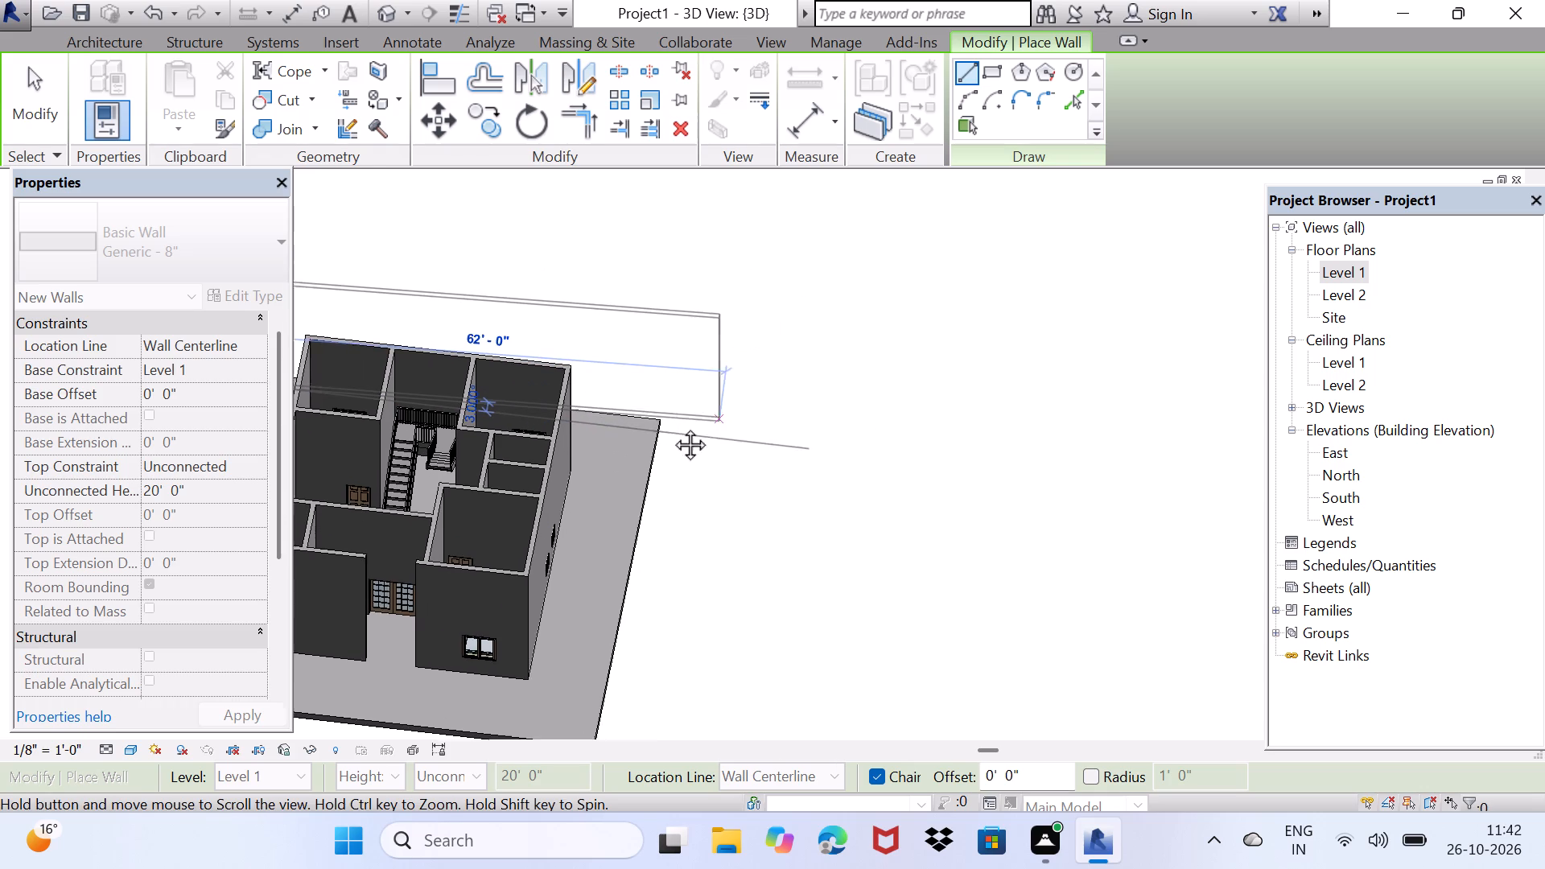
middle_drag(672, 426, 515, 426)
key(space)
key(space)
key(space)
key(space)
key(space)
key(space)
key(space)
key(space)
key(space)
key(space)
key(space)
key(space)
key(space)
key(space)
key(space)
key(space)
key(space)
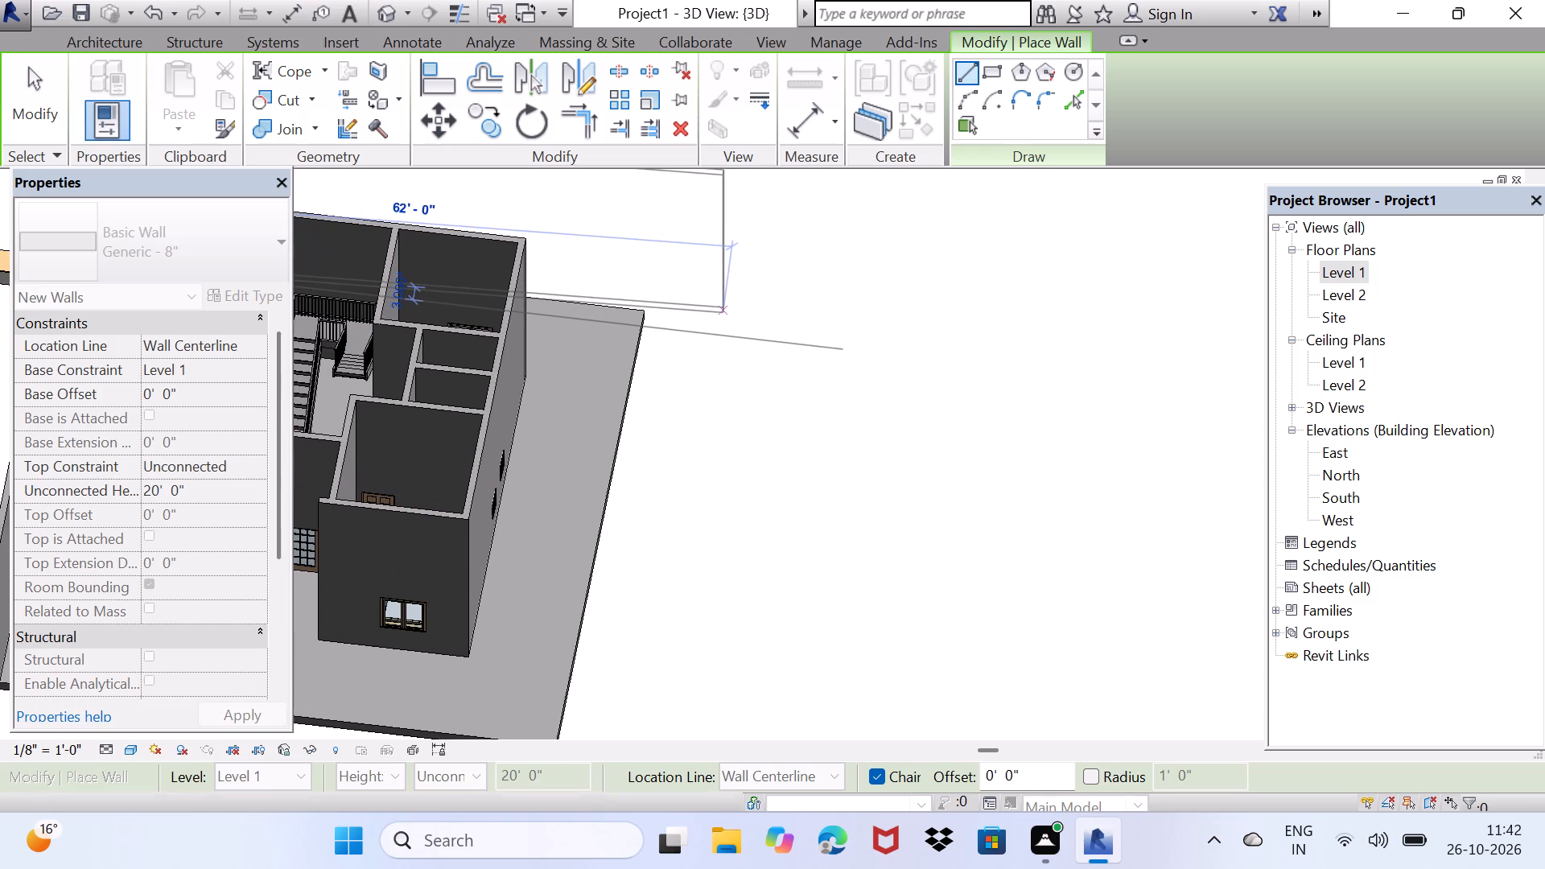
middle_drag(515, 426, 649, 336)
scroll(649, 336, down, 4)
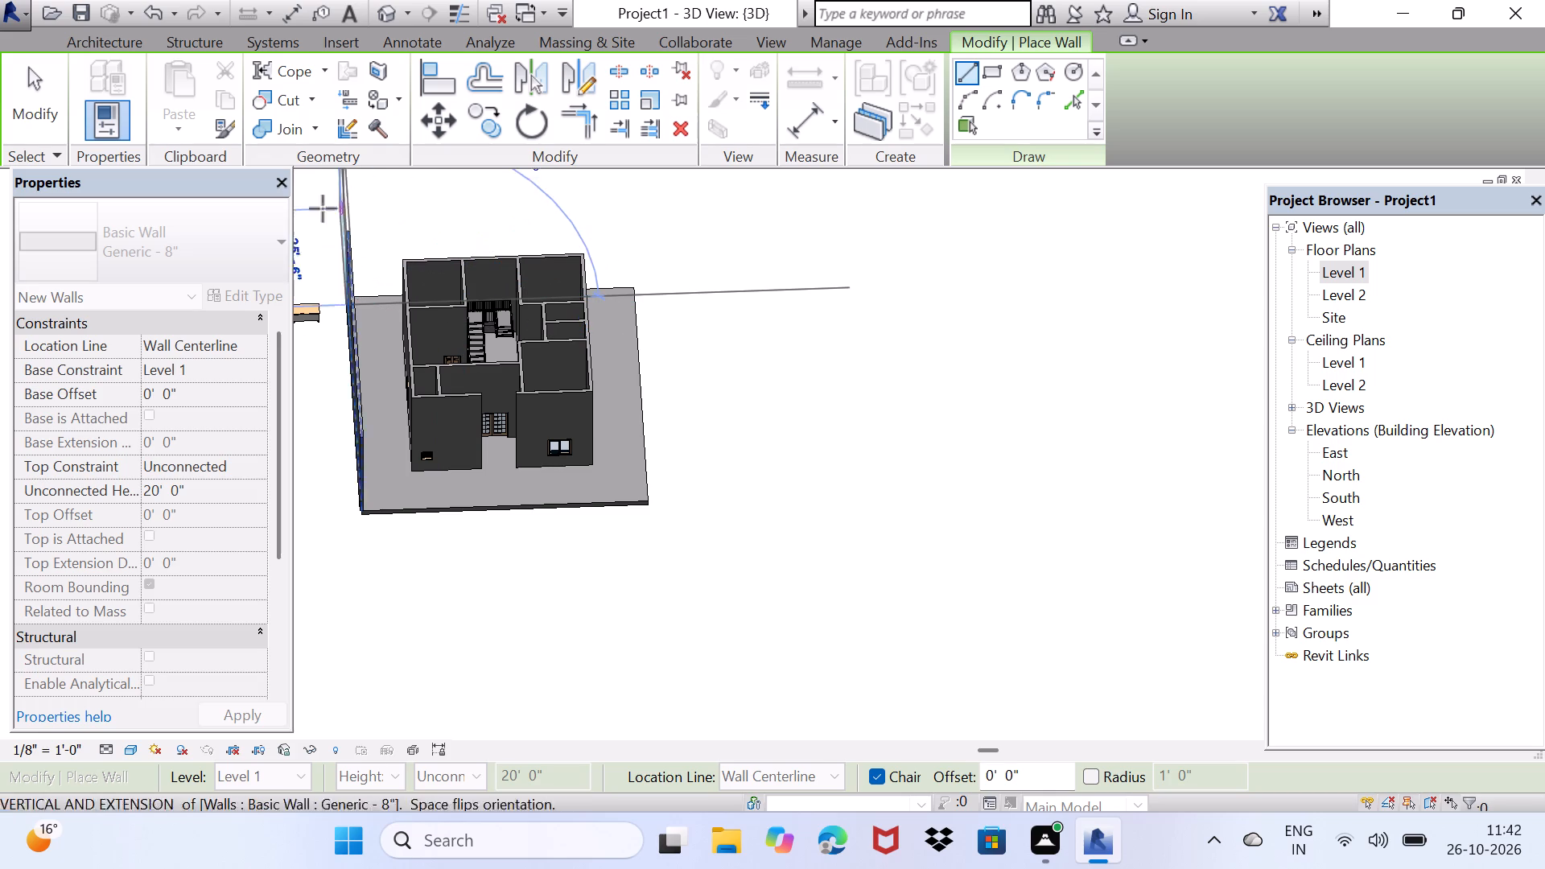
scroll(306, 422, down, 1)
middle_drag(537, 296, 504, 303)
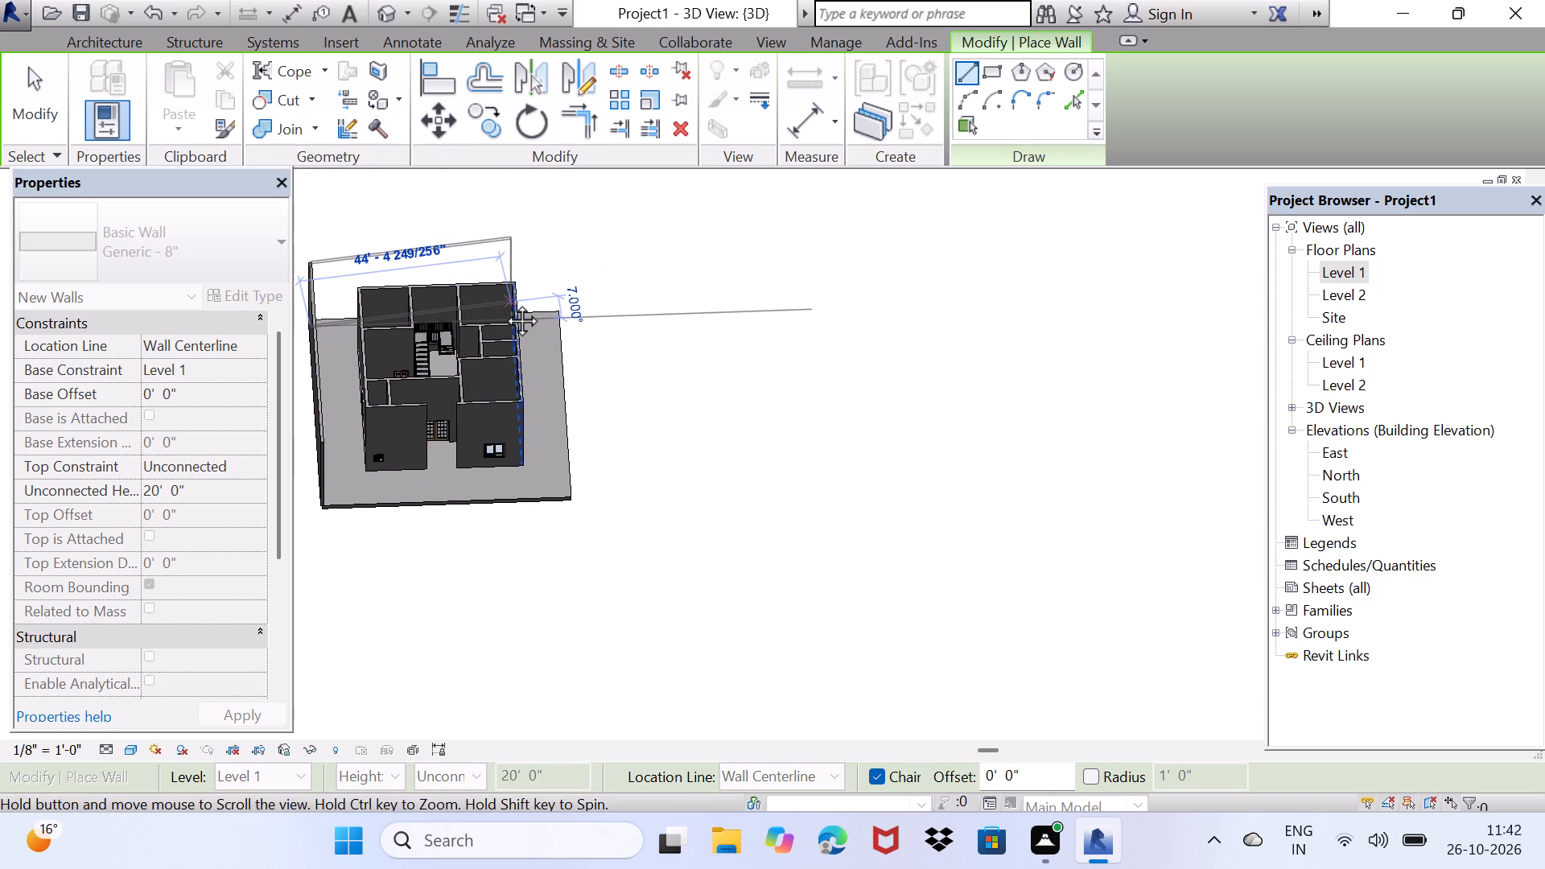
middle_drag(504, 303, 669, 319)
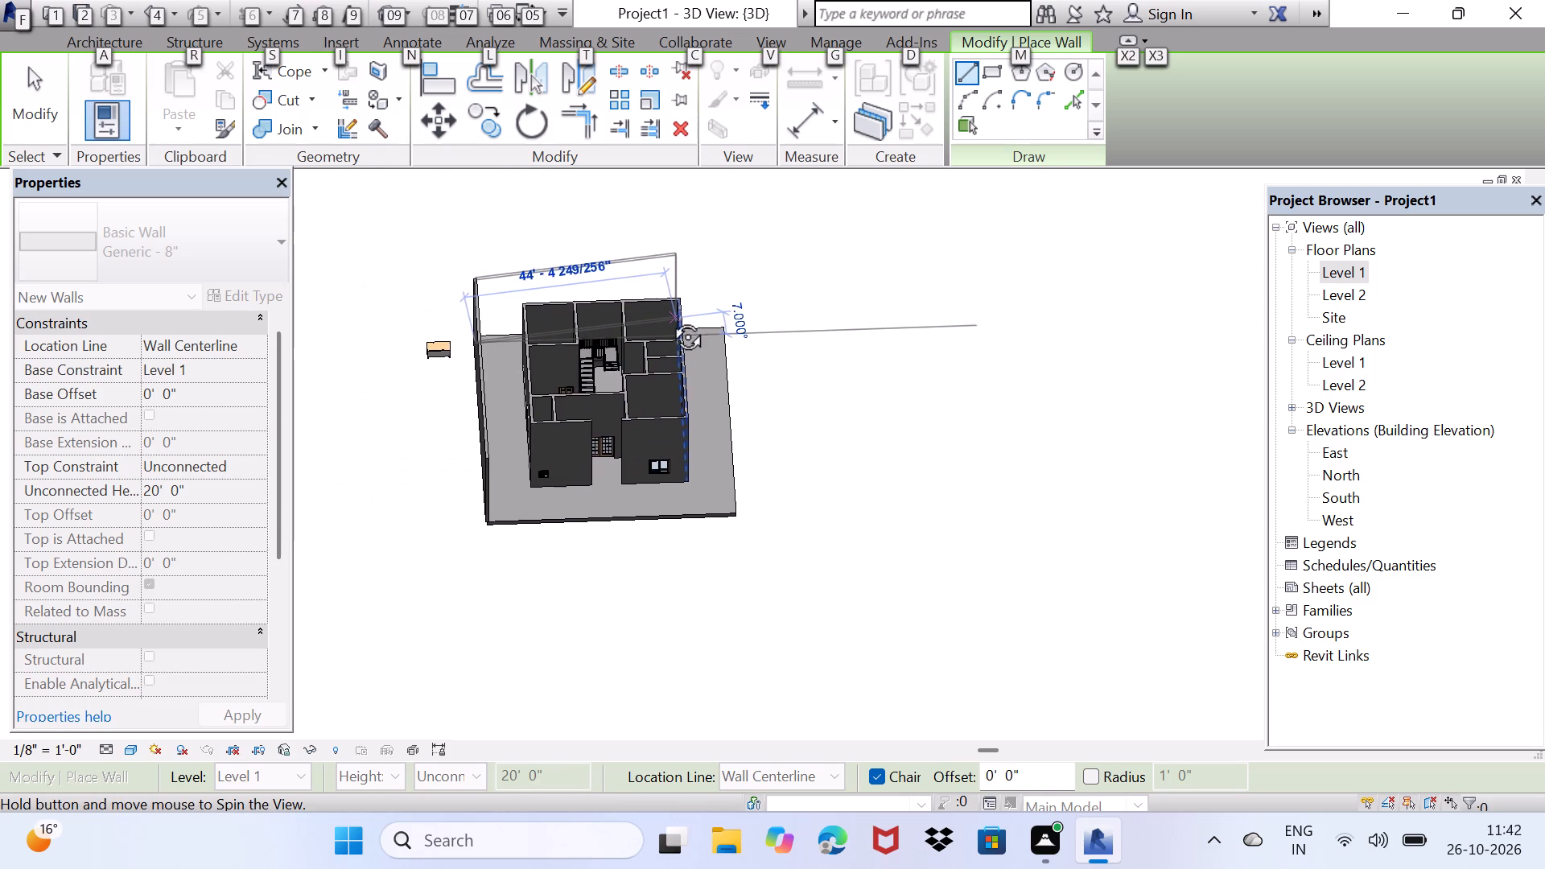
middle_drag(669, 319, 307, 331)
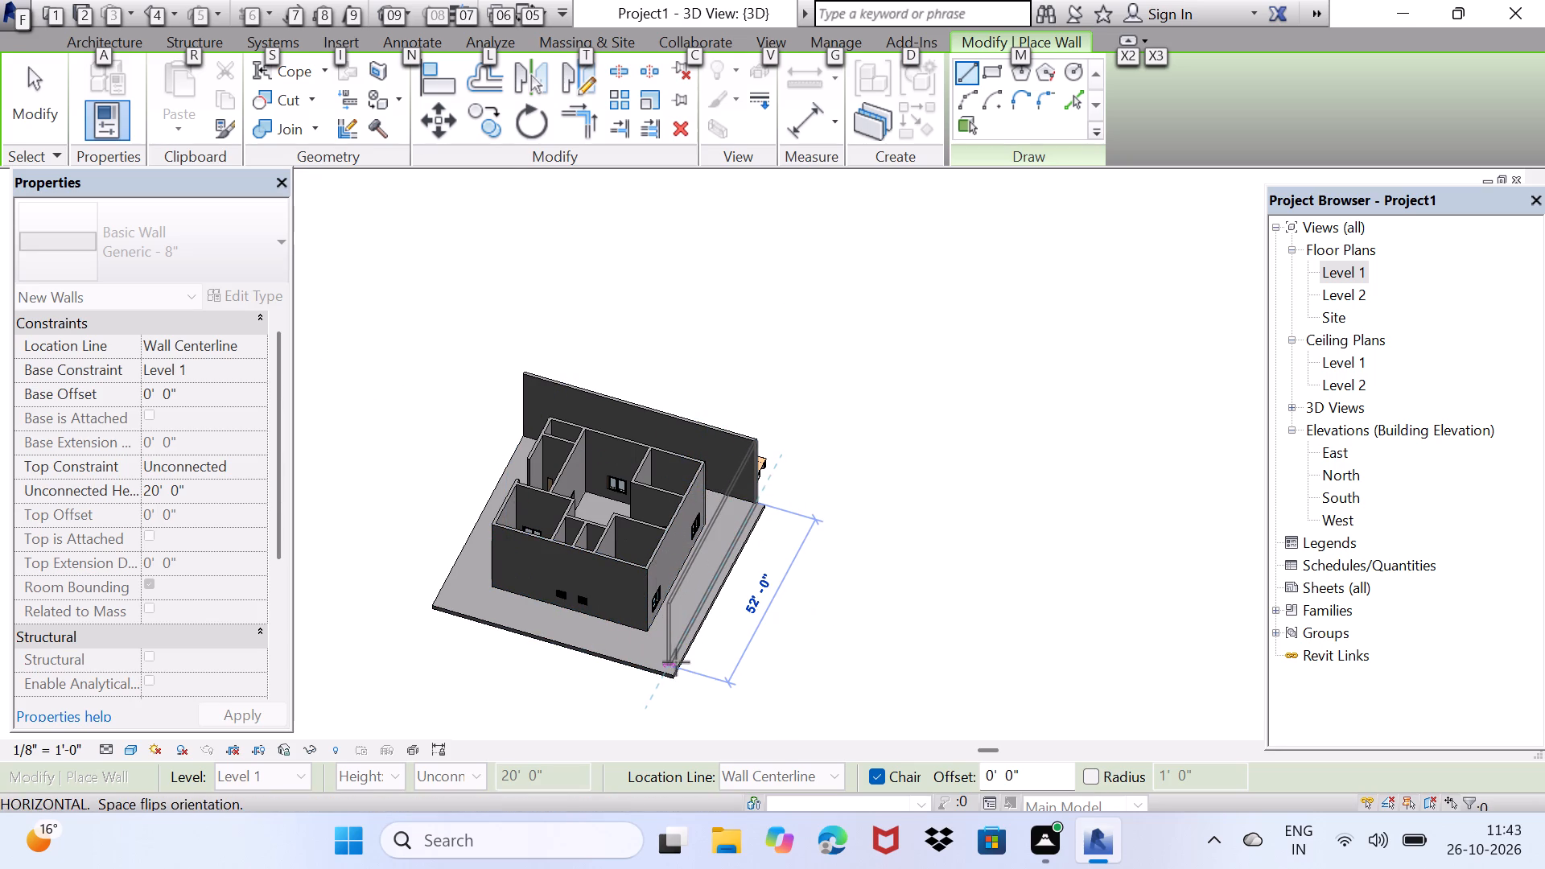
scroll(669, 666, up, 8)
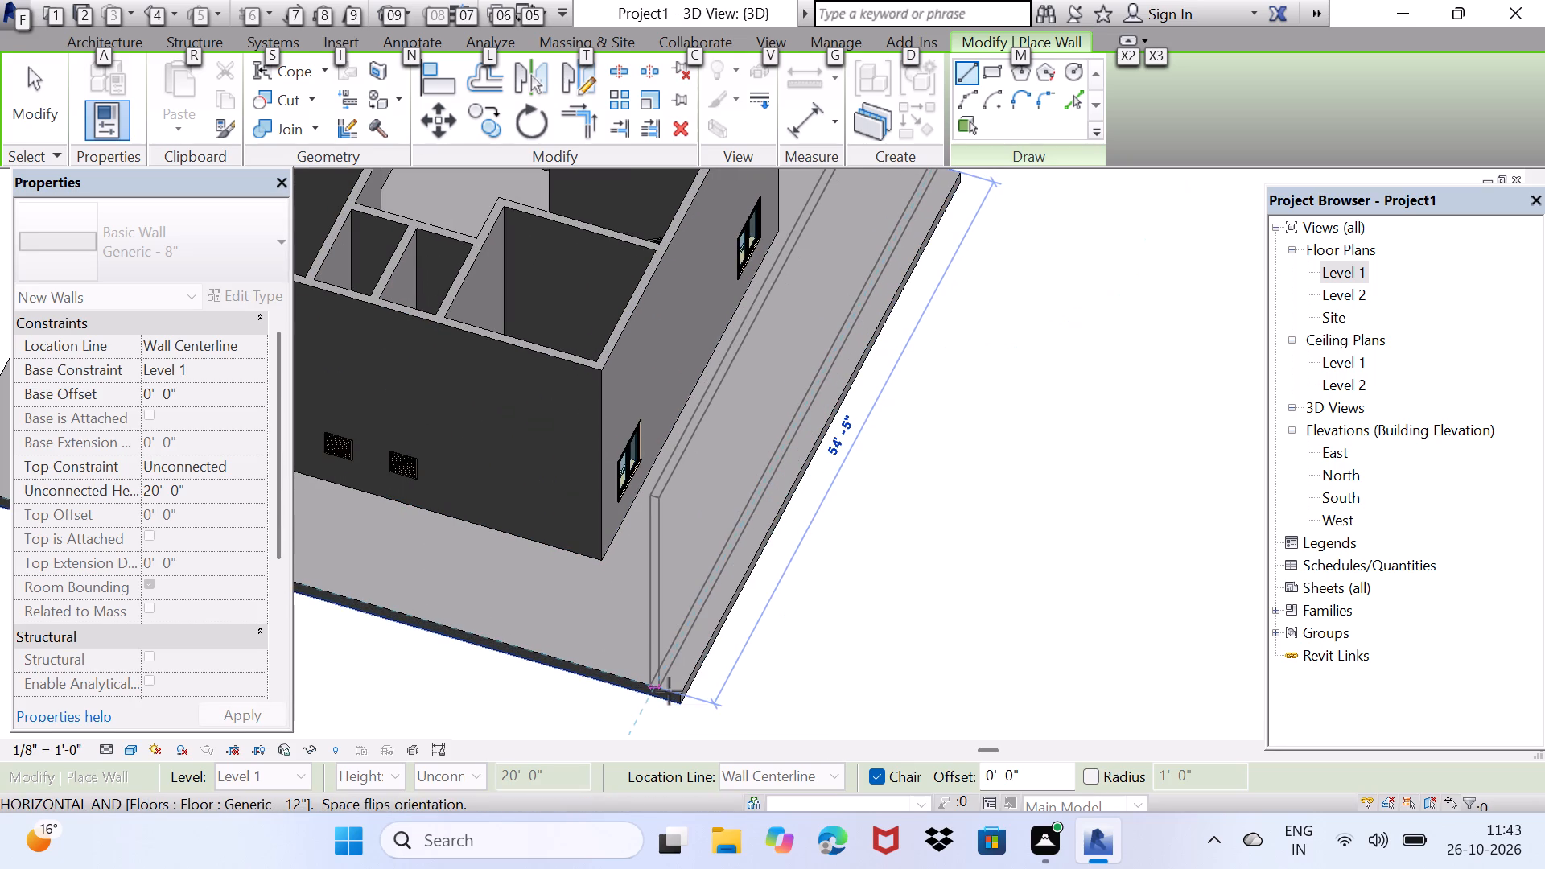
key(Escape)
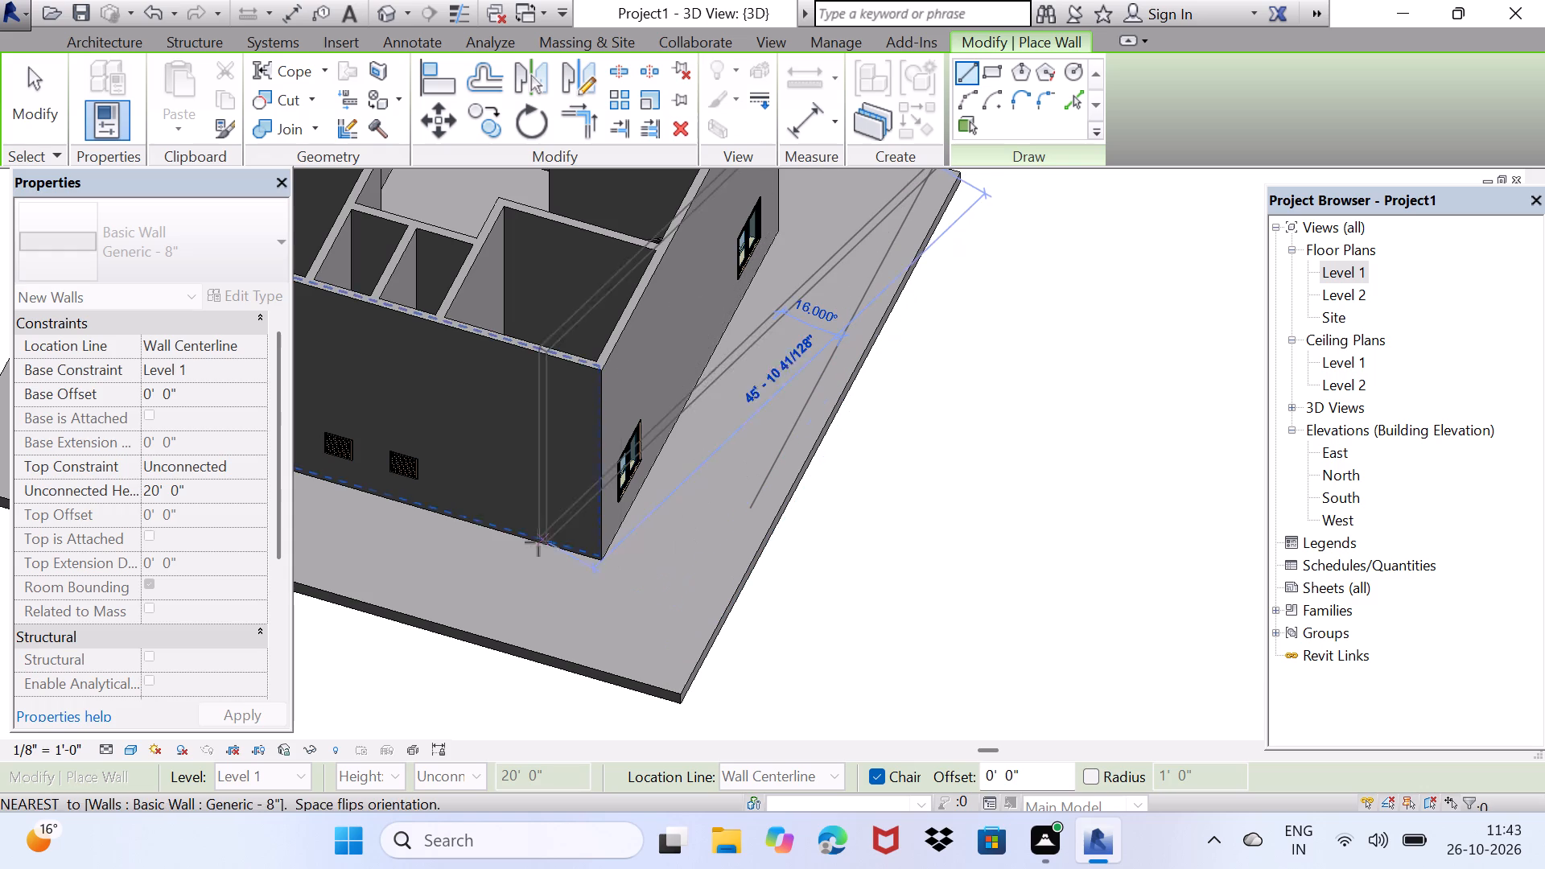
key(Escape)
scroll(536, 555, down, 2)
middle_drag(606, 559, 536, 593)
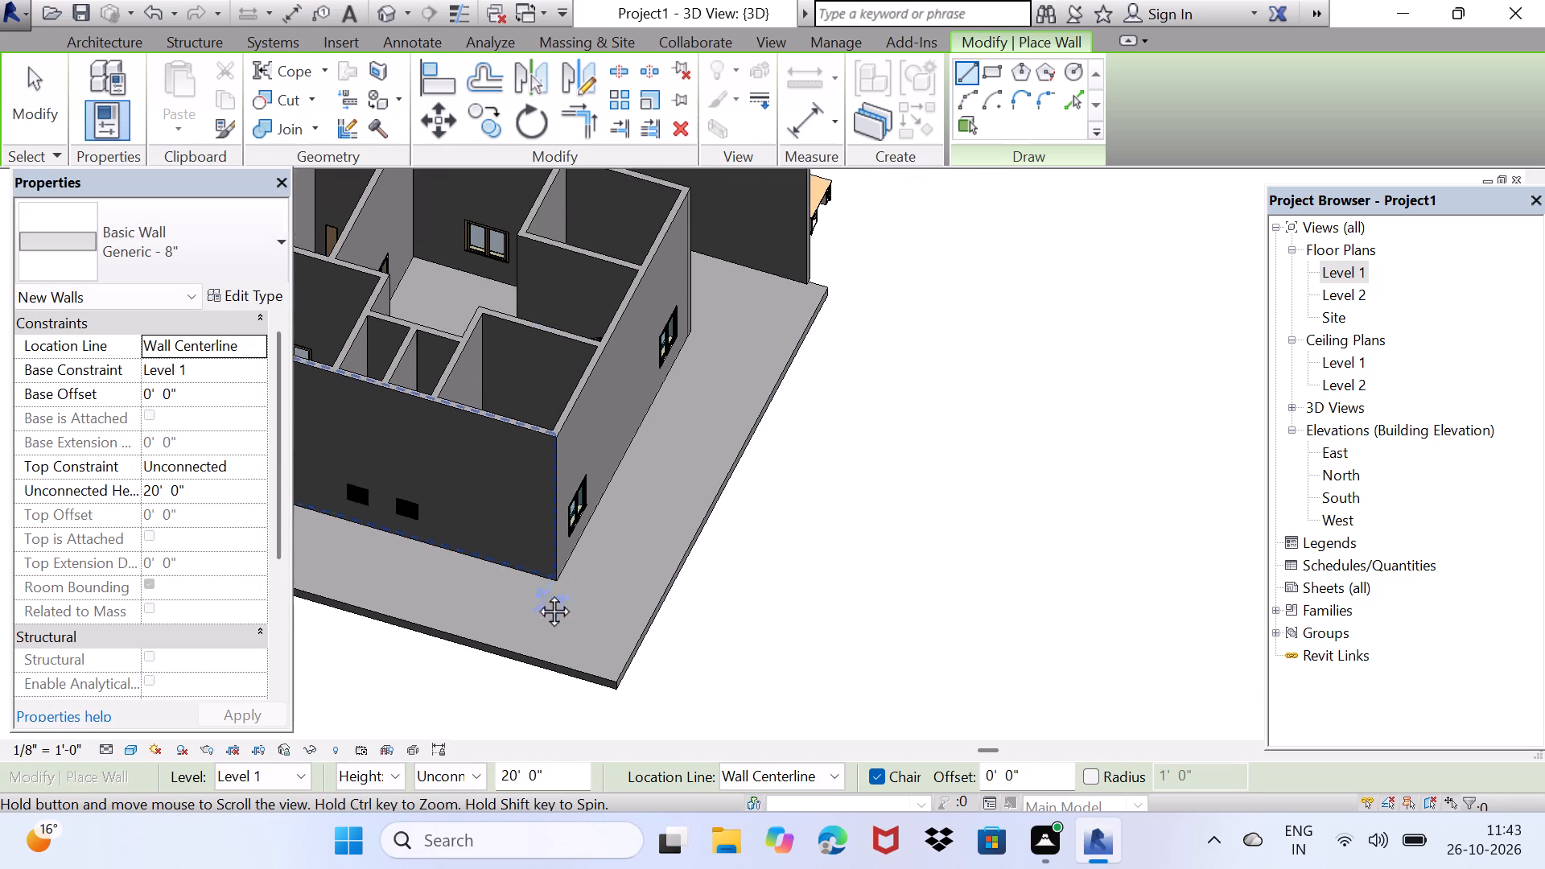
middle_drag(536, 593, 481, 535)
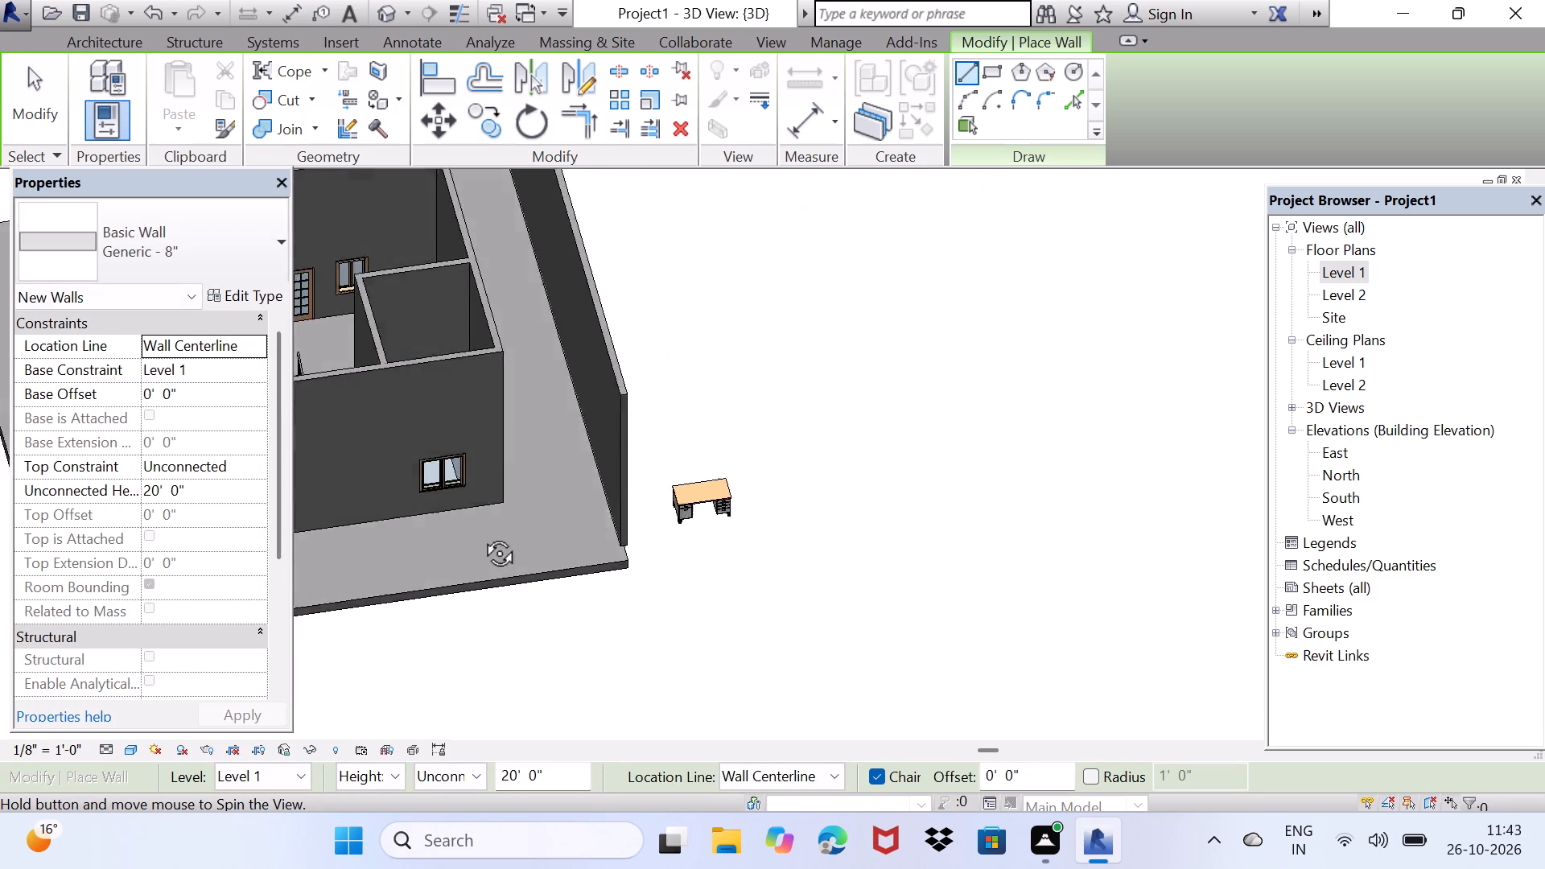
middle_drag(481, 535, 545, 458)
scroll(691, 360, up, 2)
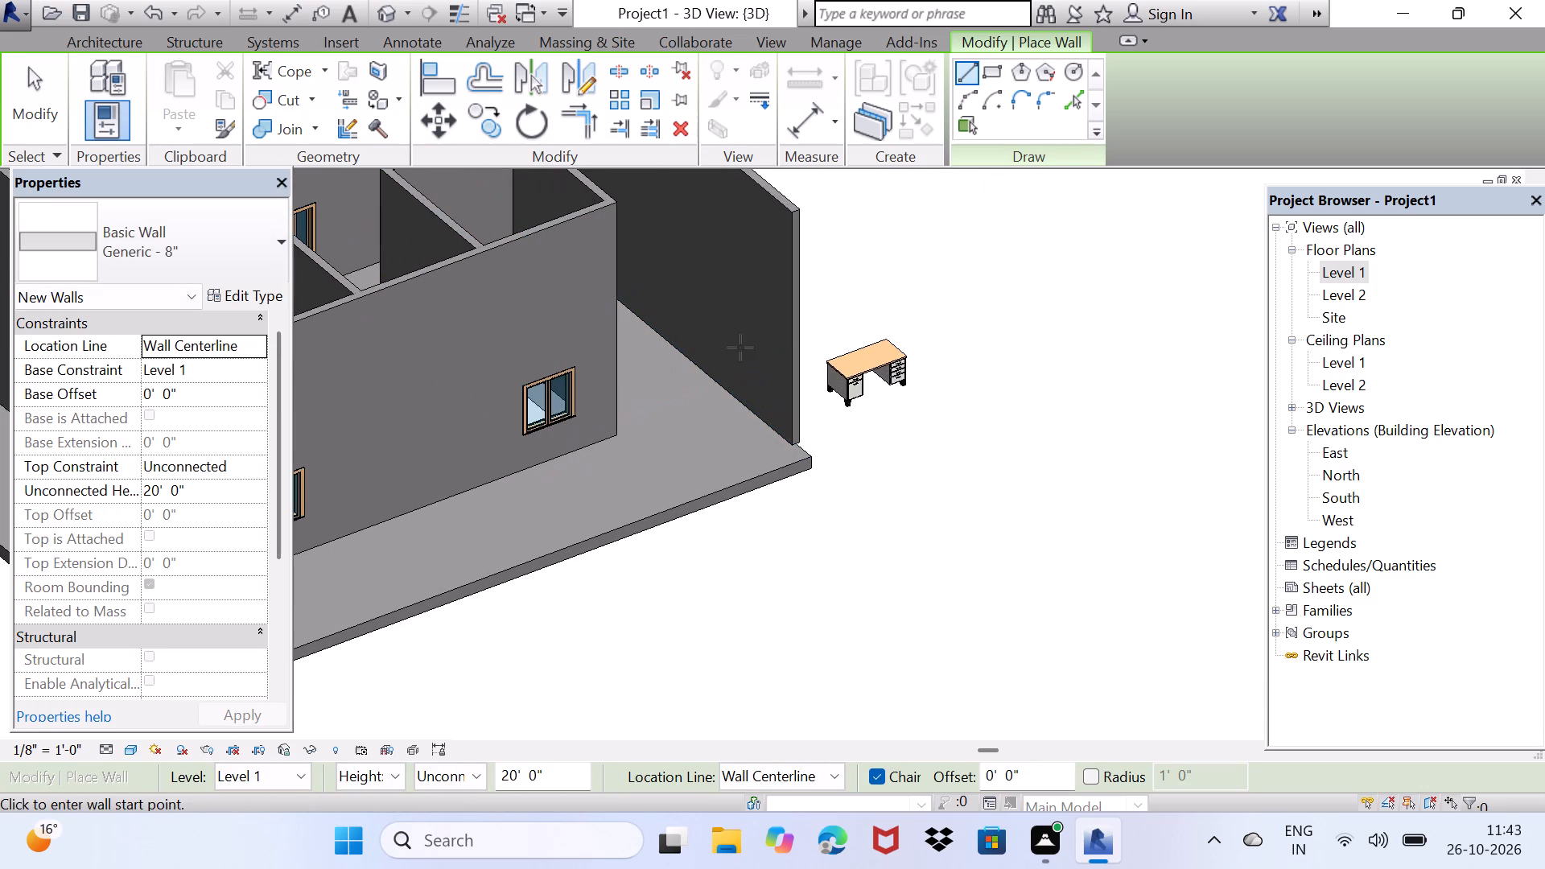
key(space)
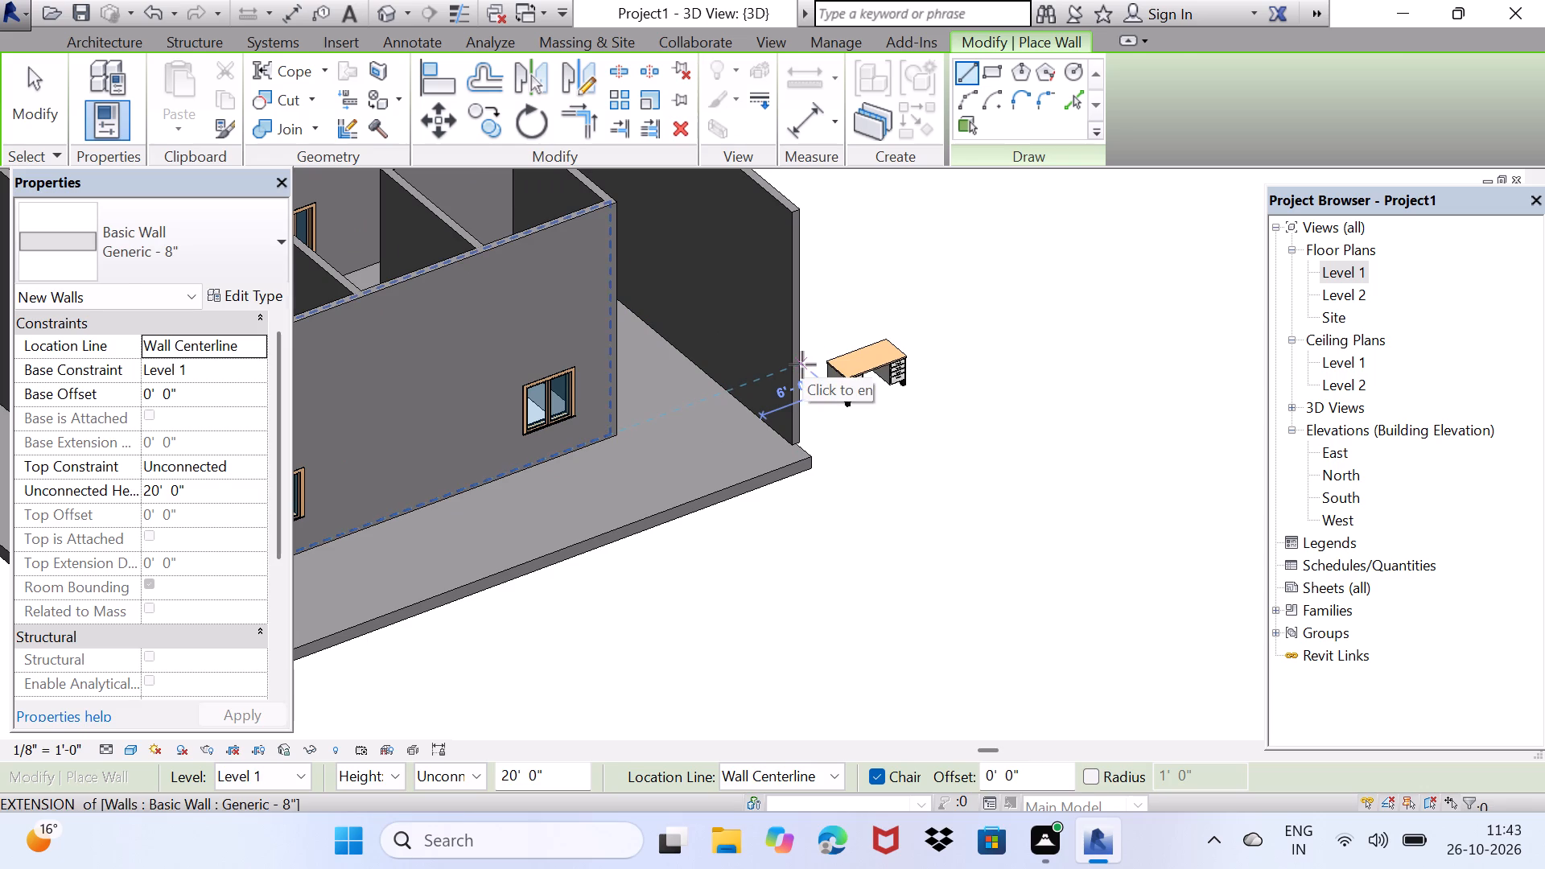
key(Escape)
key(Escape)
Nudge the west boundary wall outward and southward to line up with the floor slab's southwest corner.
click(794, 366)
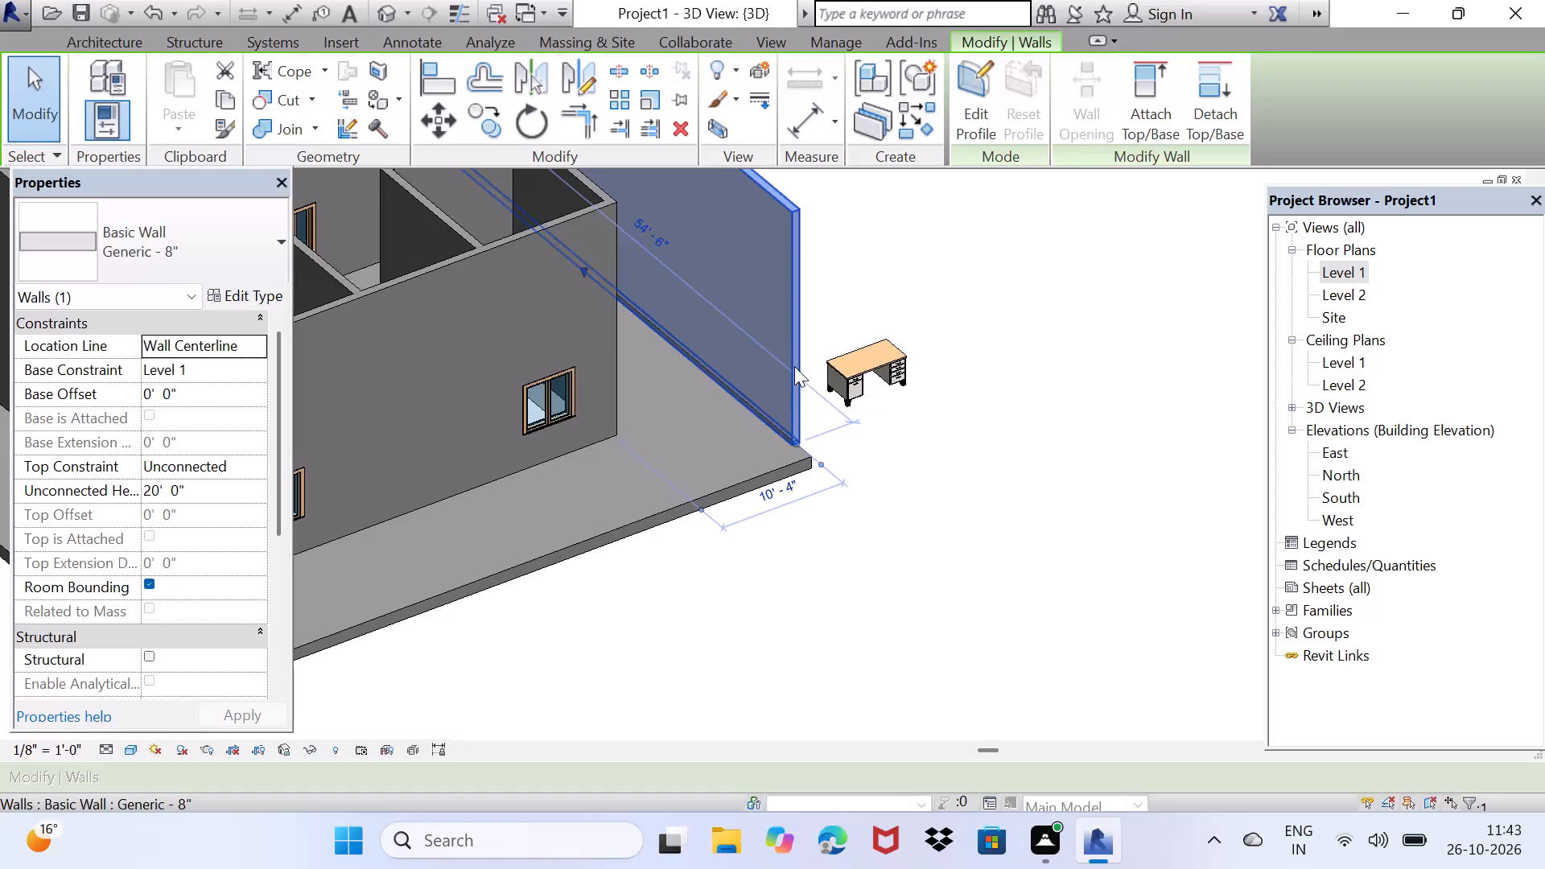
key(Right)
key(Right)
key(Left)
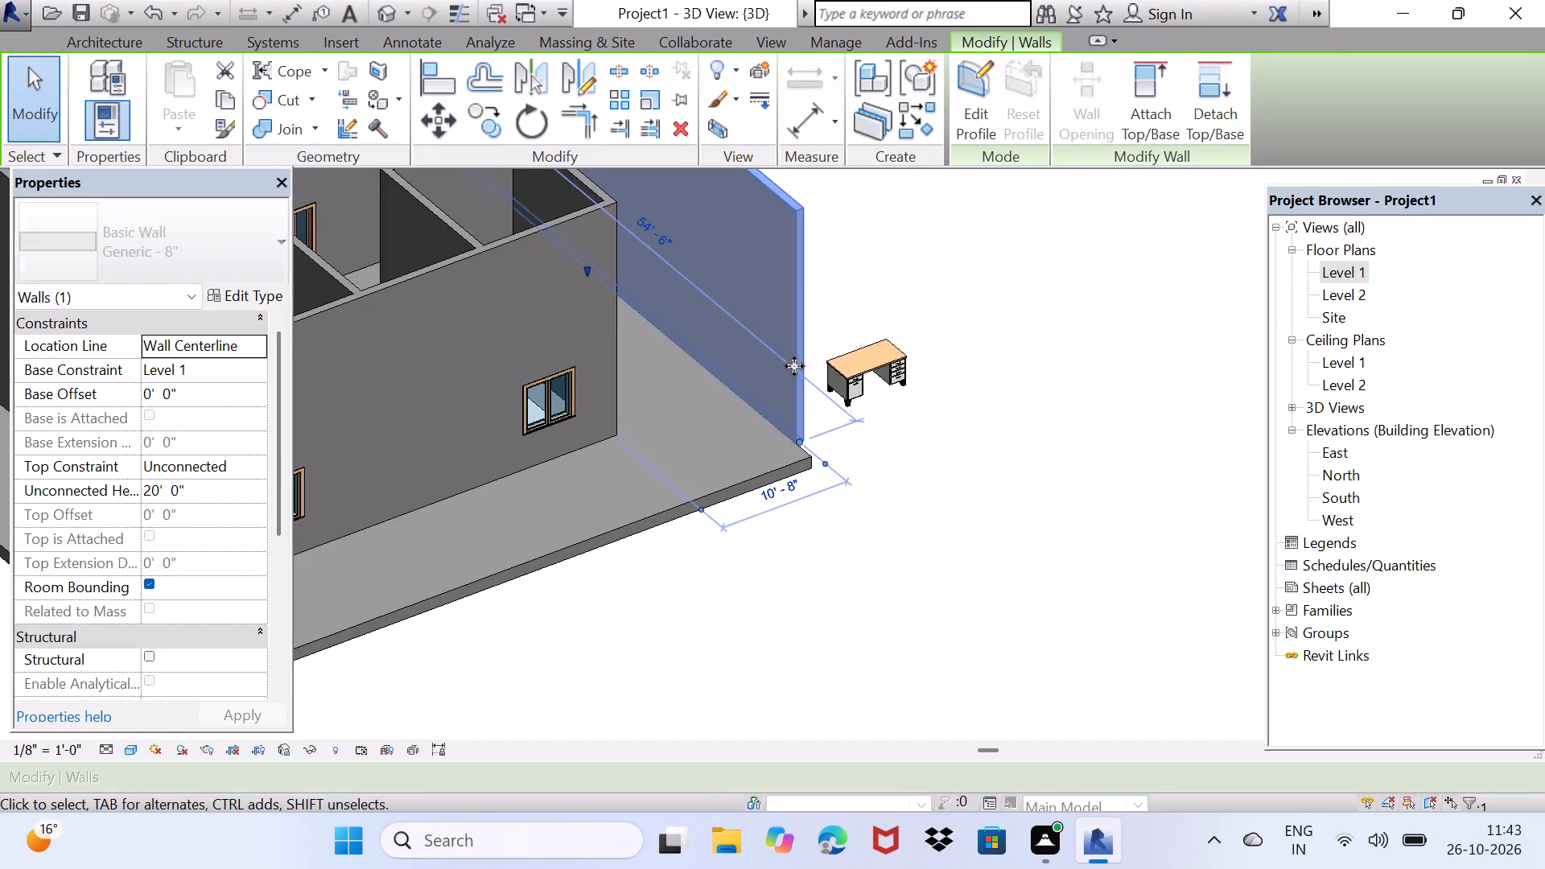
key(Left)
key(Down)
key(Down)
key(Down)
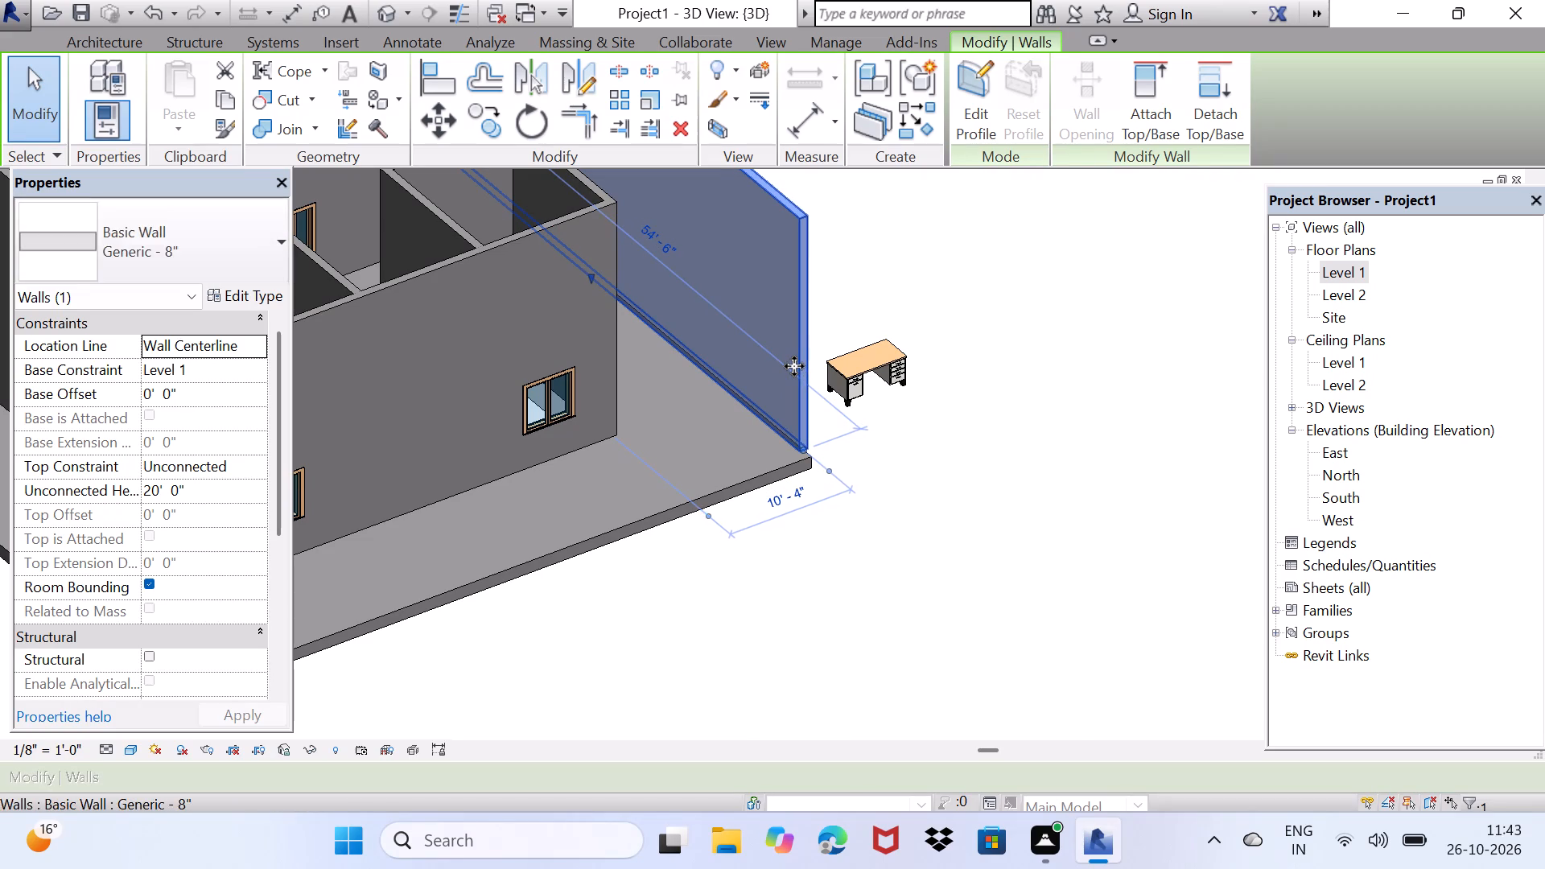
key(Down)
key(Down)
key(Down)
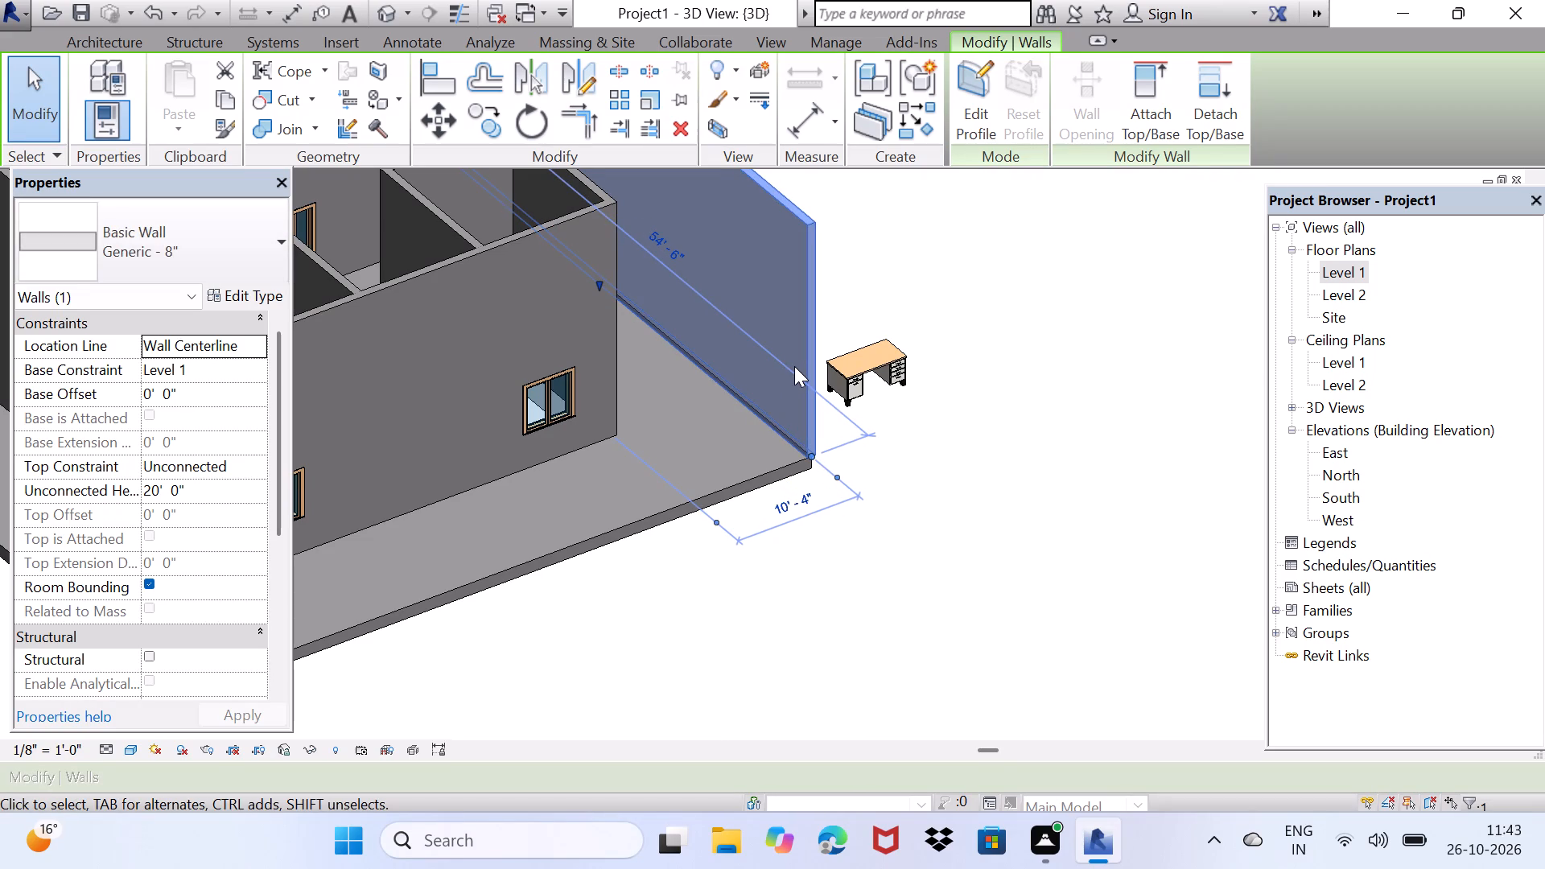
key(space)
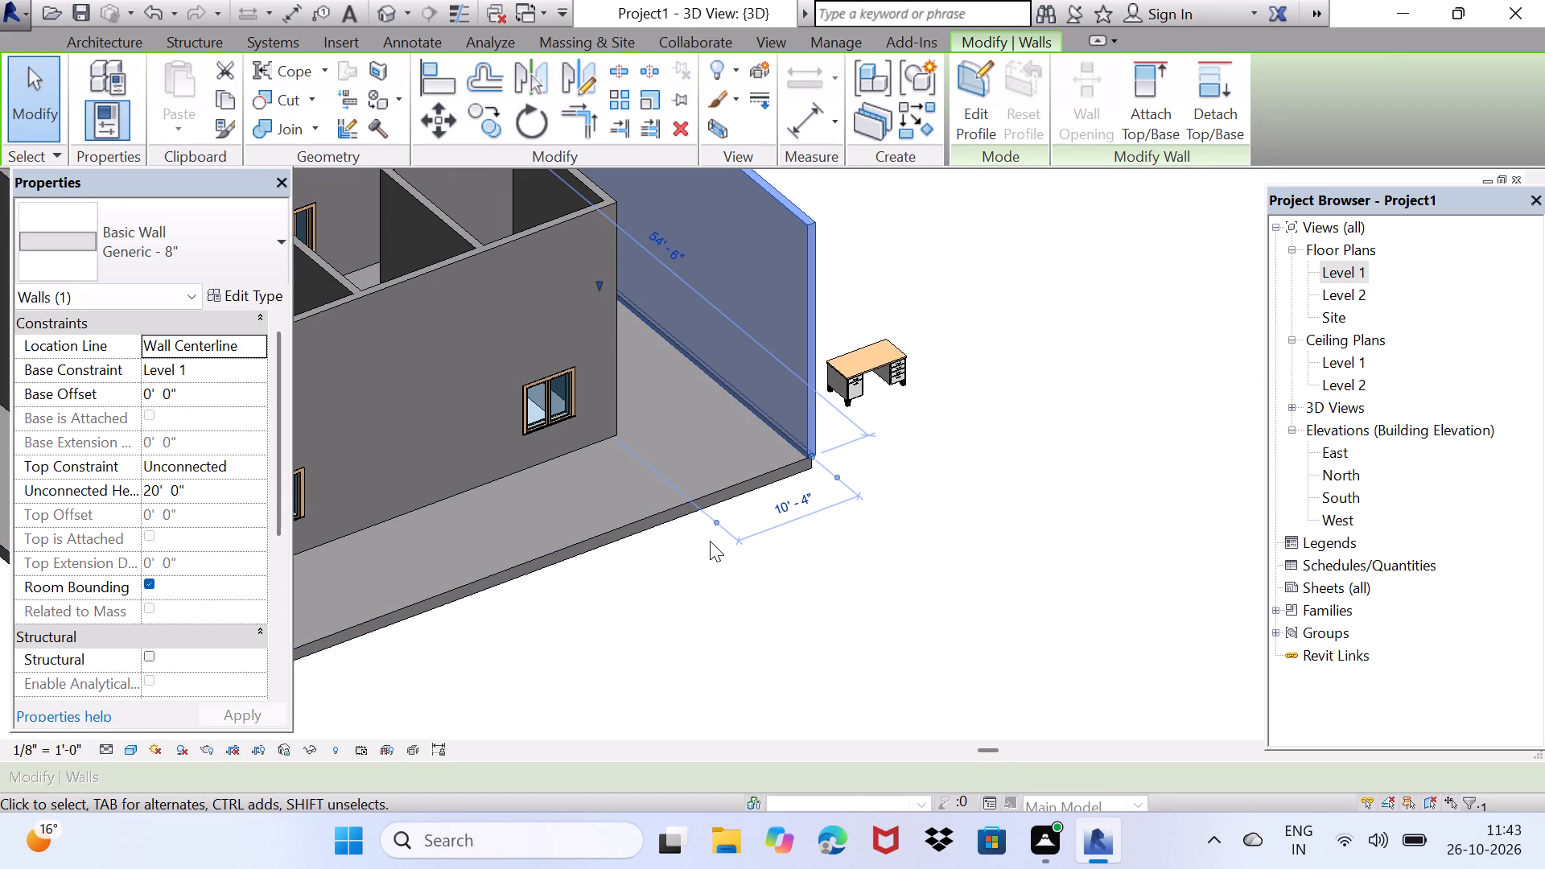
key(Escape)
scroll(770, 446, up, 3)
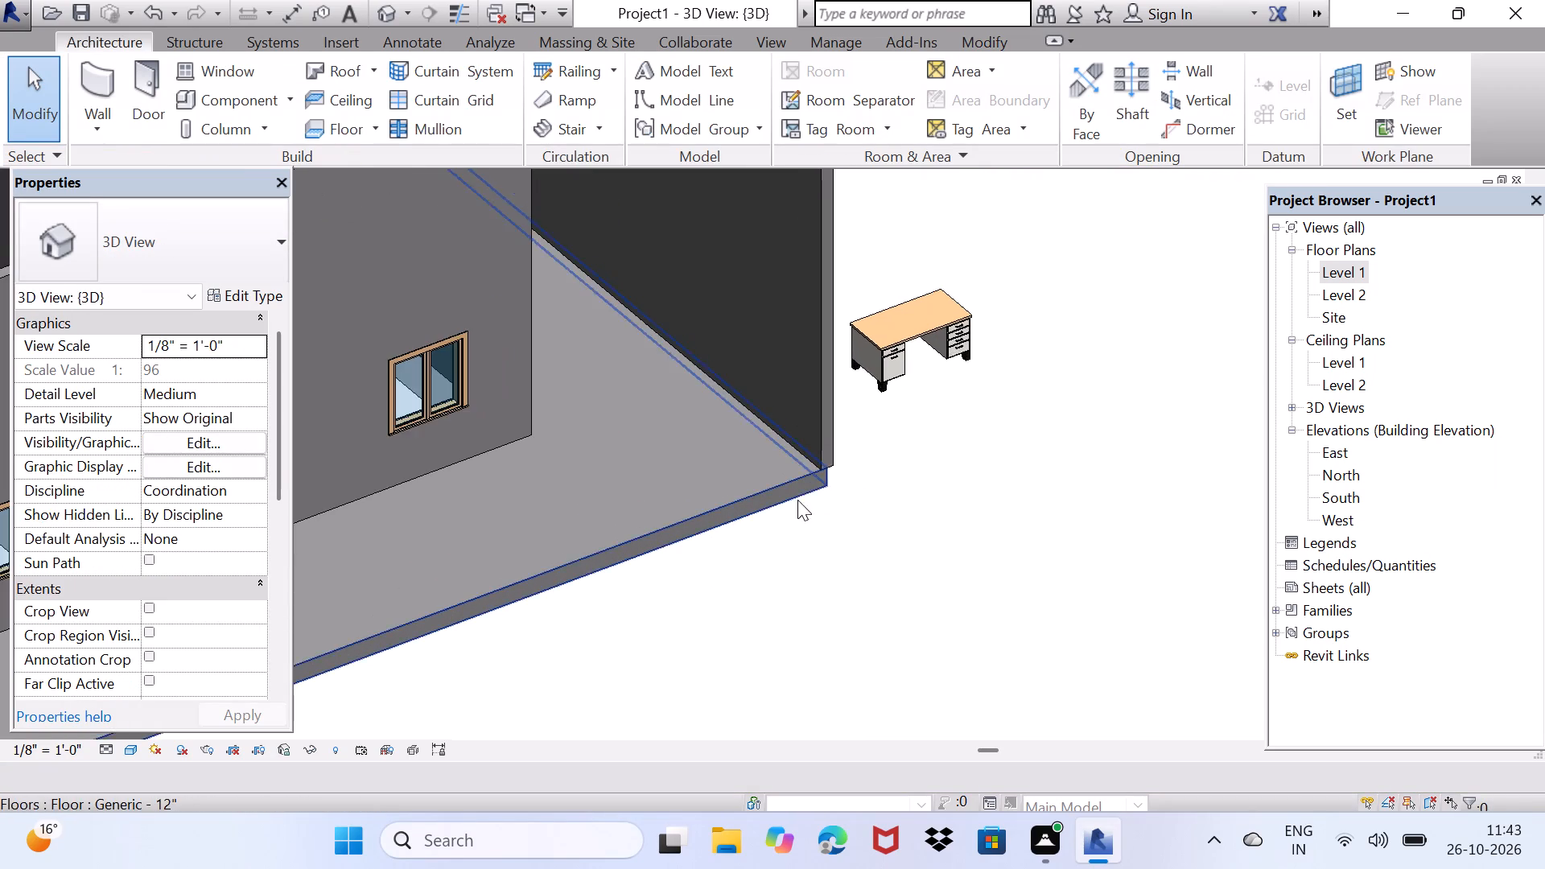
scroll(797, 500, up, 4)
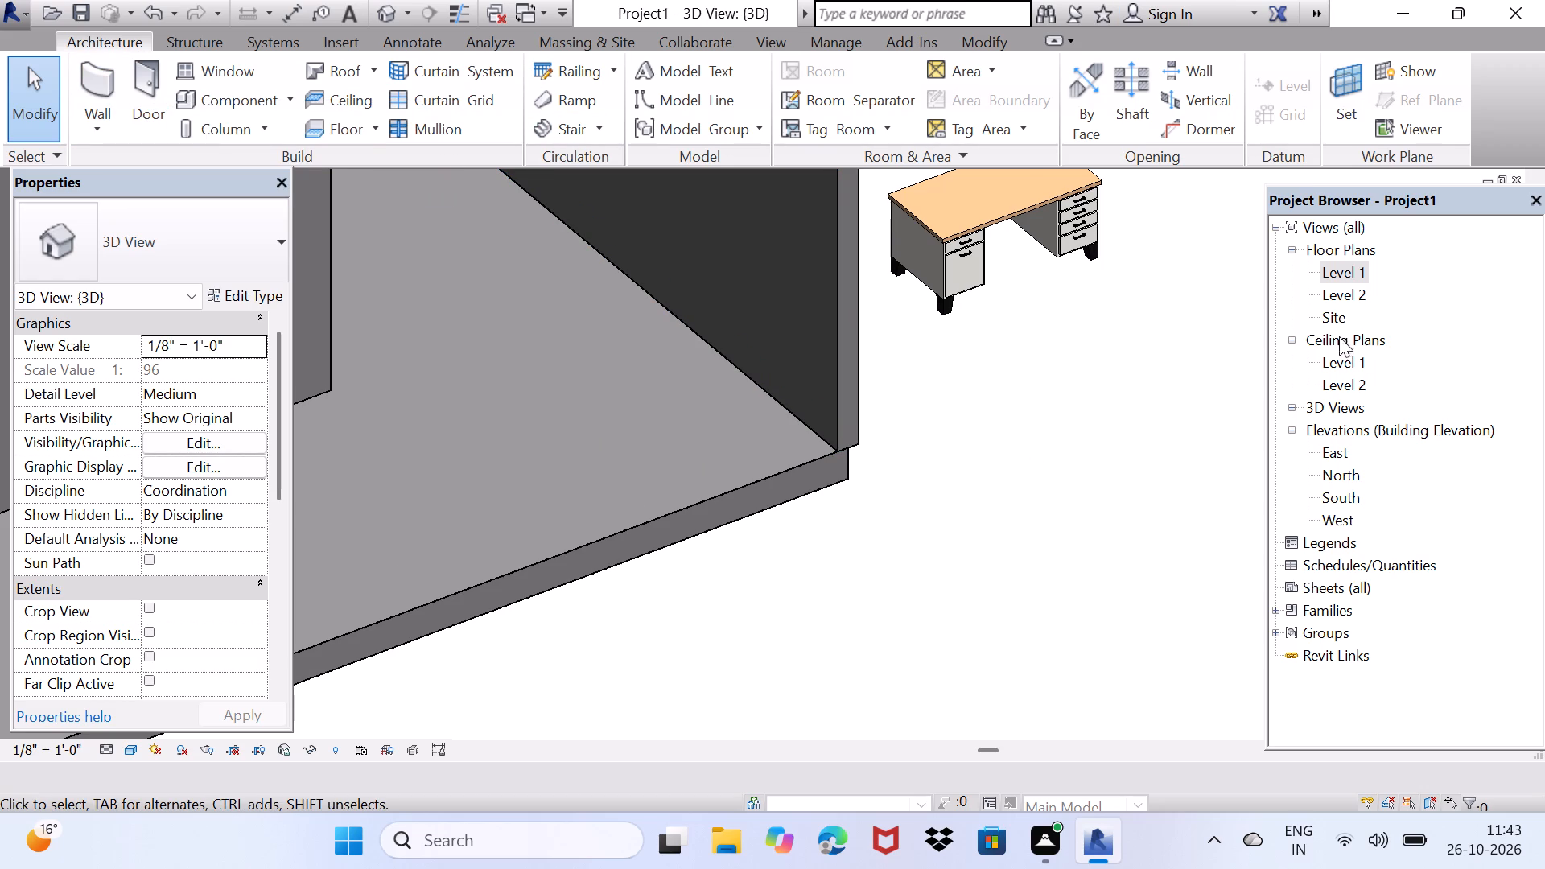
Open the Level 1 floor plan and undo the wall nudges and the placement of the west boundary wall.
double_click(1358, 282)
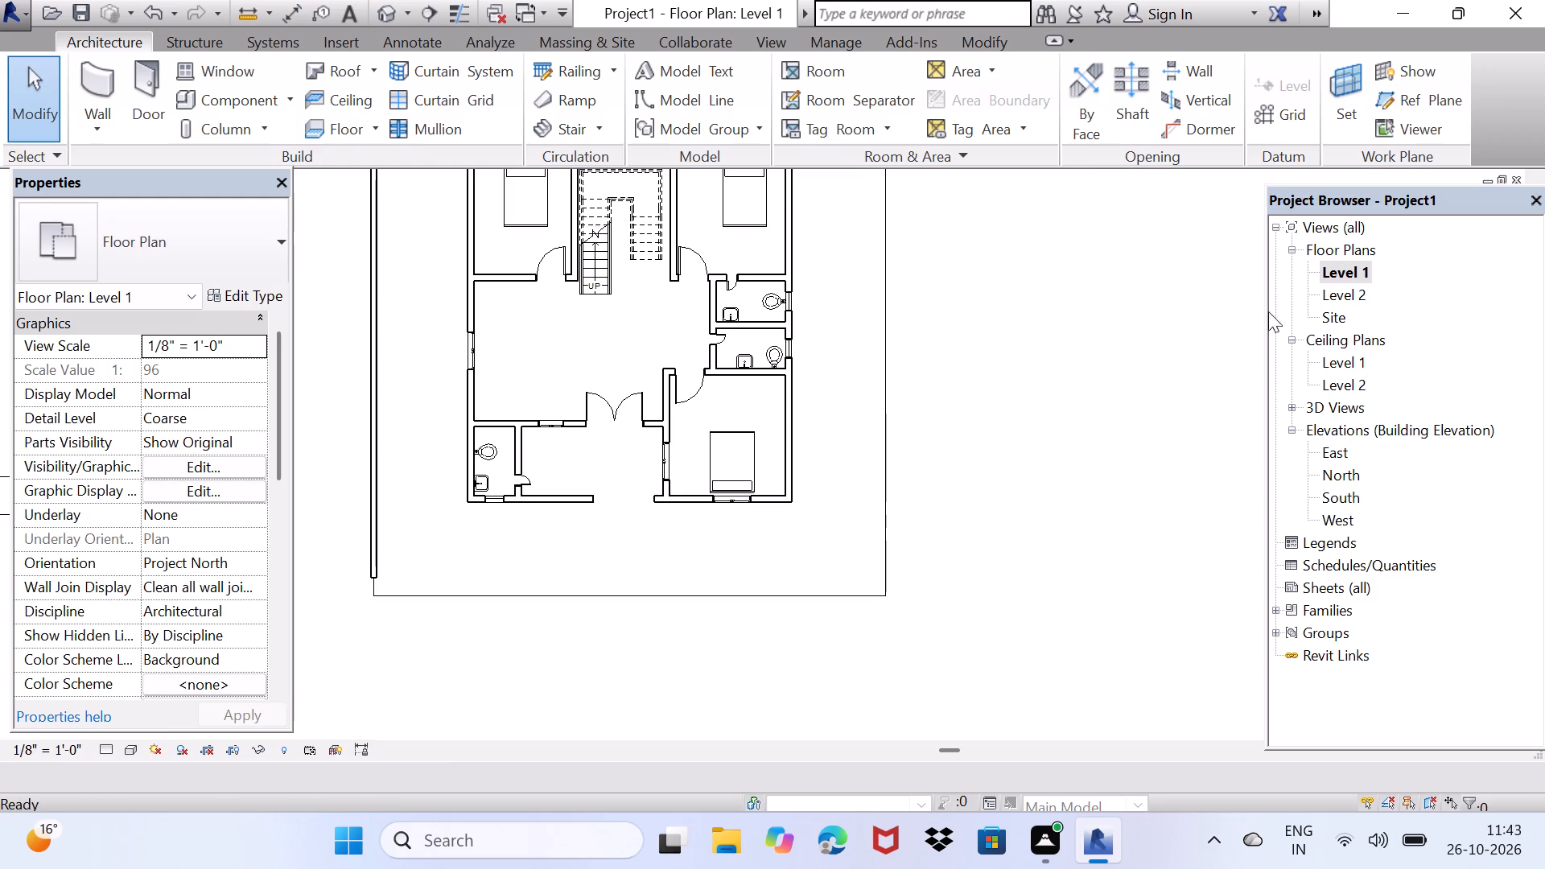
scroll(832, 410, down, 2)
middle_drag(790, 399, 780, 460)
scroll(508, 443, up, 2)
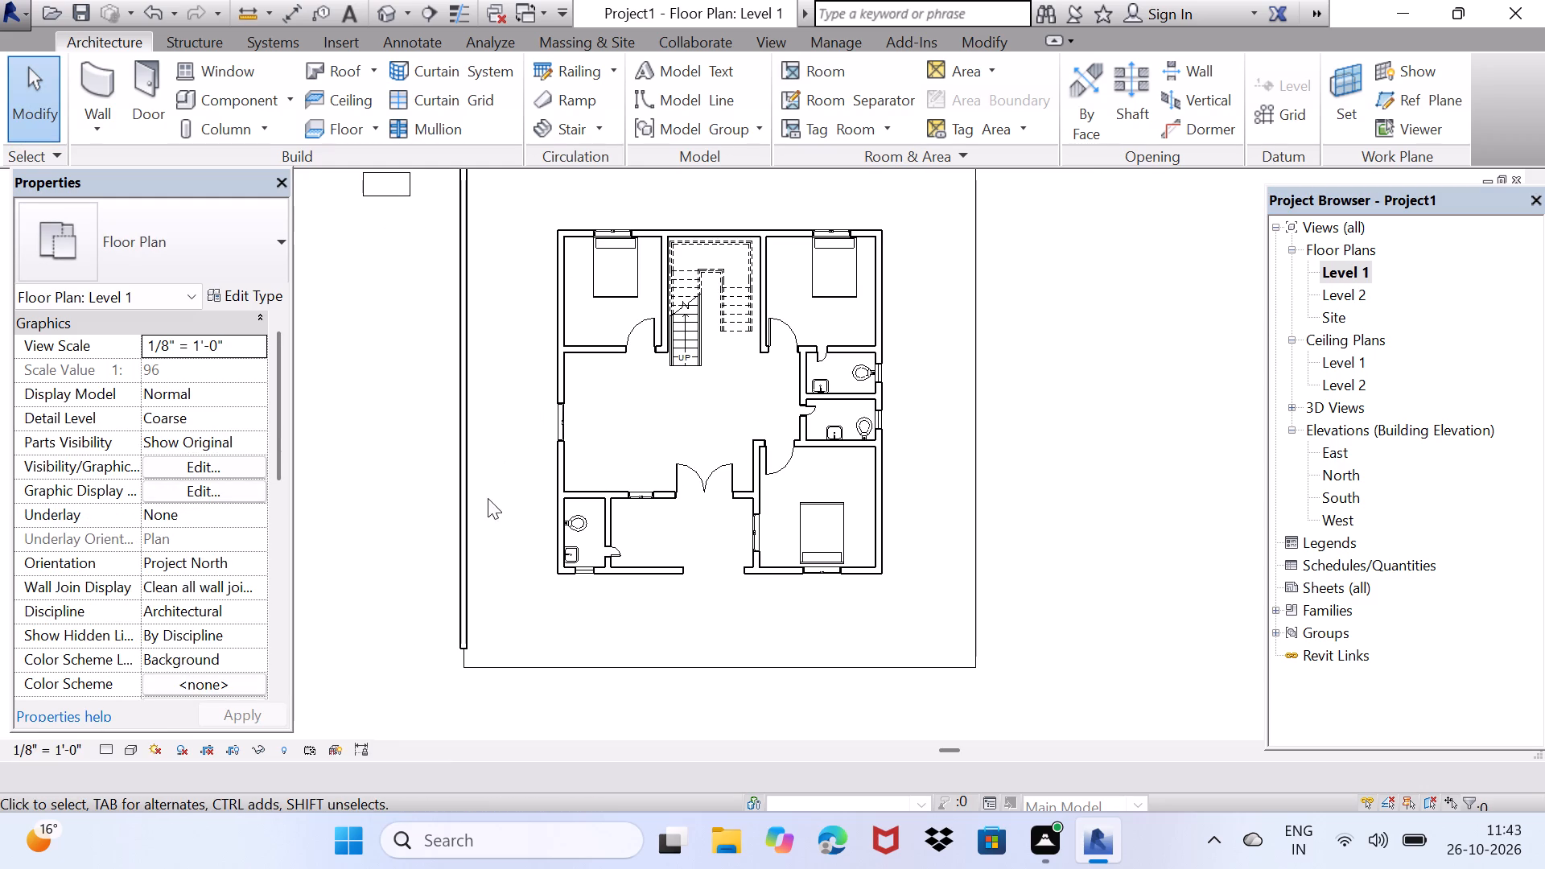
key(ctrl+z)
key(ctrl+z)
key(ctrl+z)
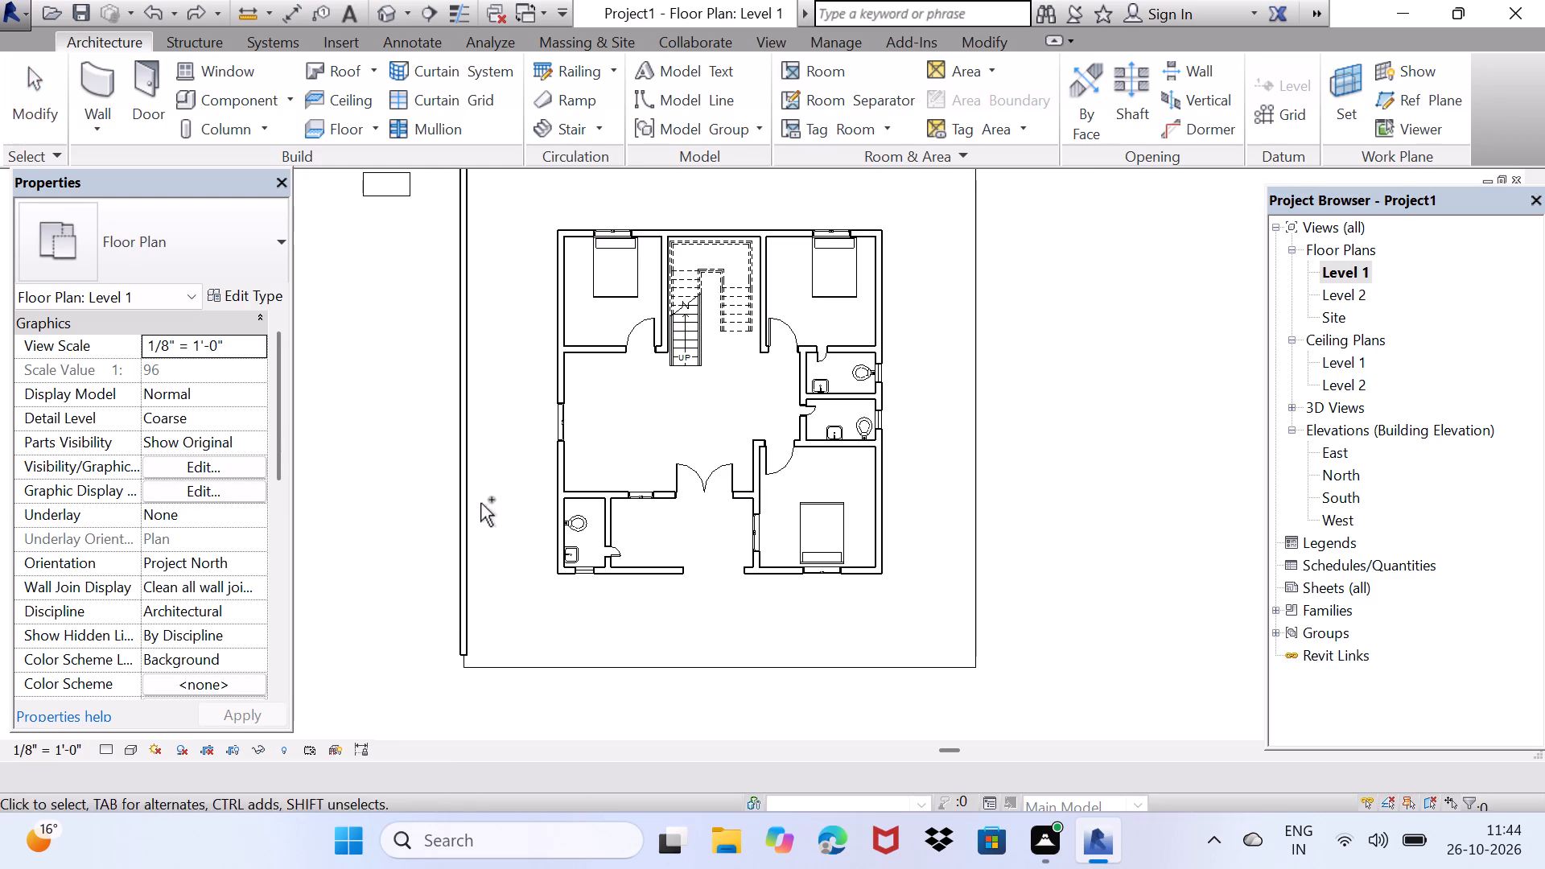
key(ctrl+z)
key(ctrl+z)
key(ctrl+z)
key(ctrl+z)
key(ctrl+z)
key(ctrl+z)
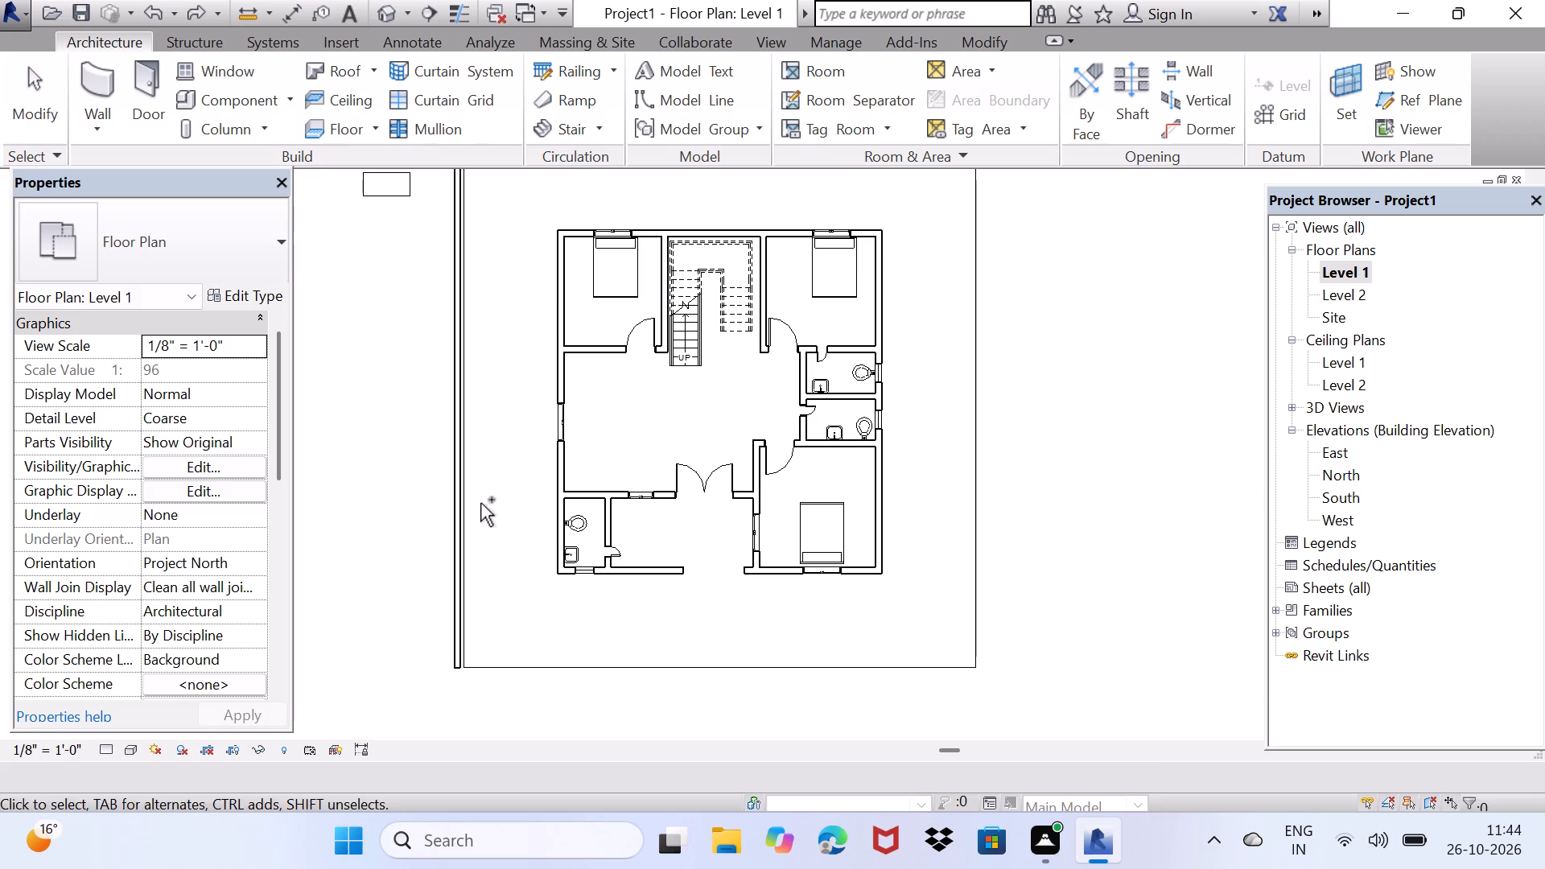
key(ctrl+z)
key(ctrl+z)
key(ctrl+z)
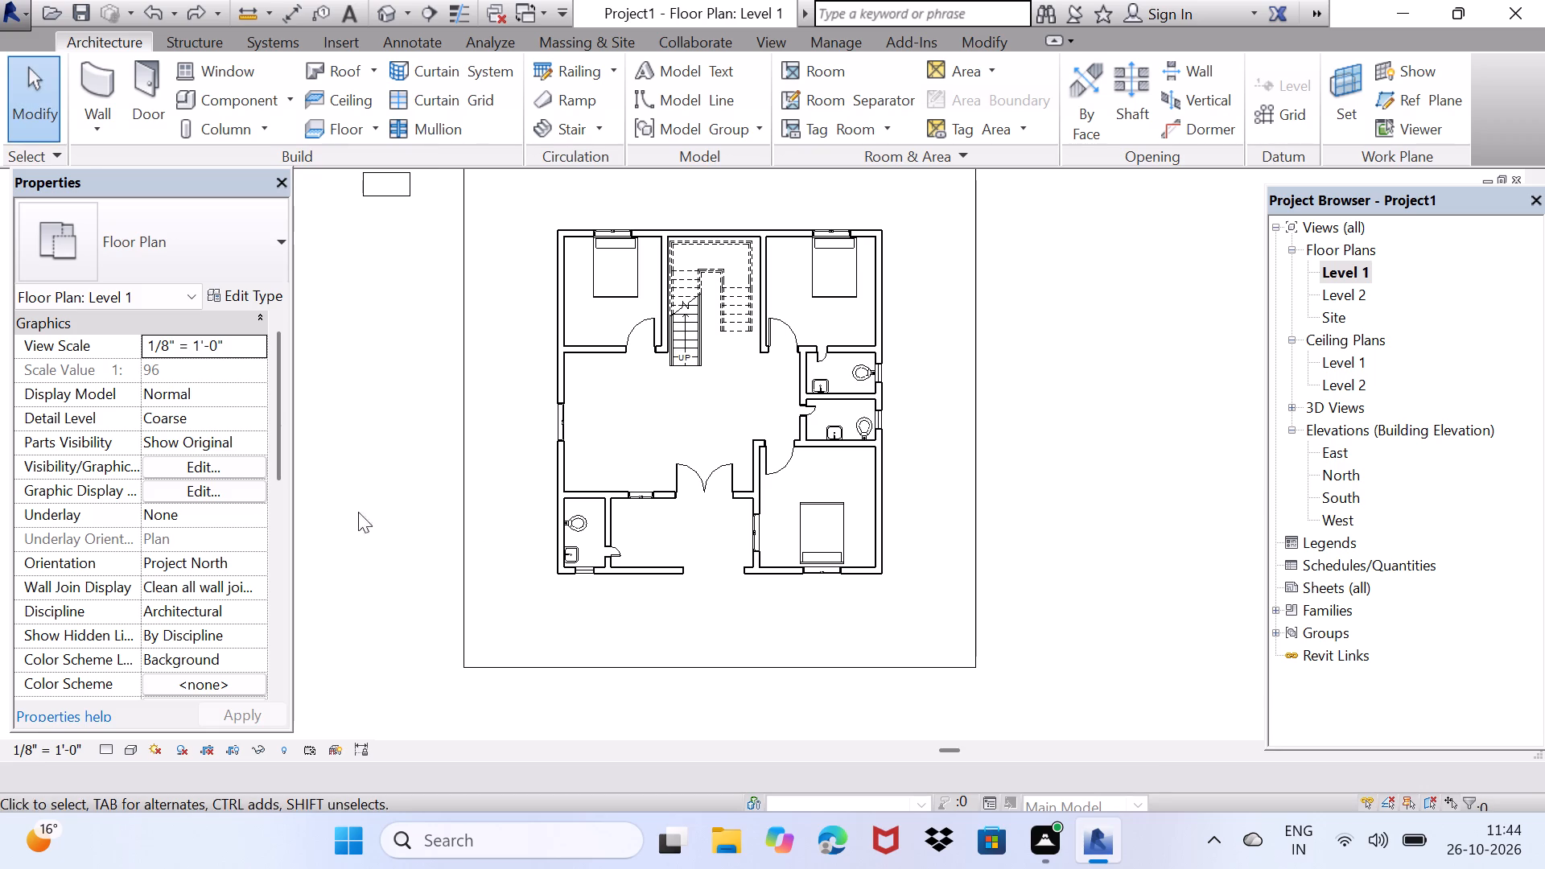
In the Level 1 plan, draw chained Generic - 8" walls 20' high along the floor slab's west, north and east edges.
click(98, 70)
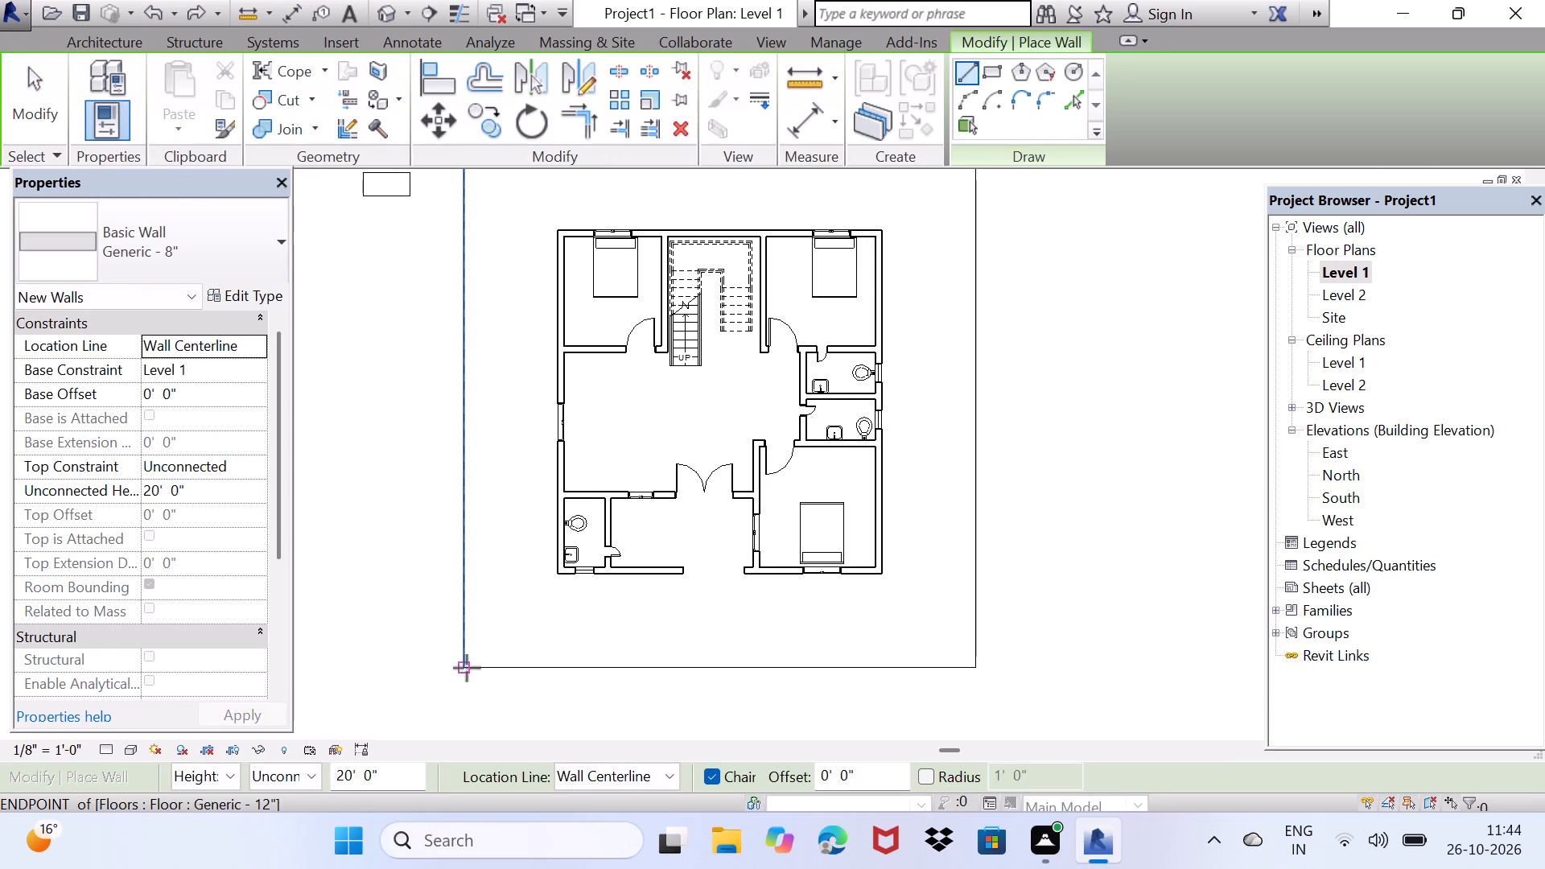
click(467, 668)
scroll(455, 340, down, 2)
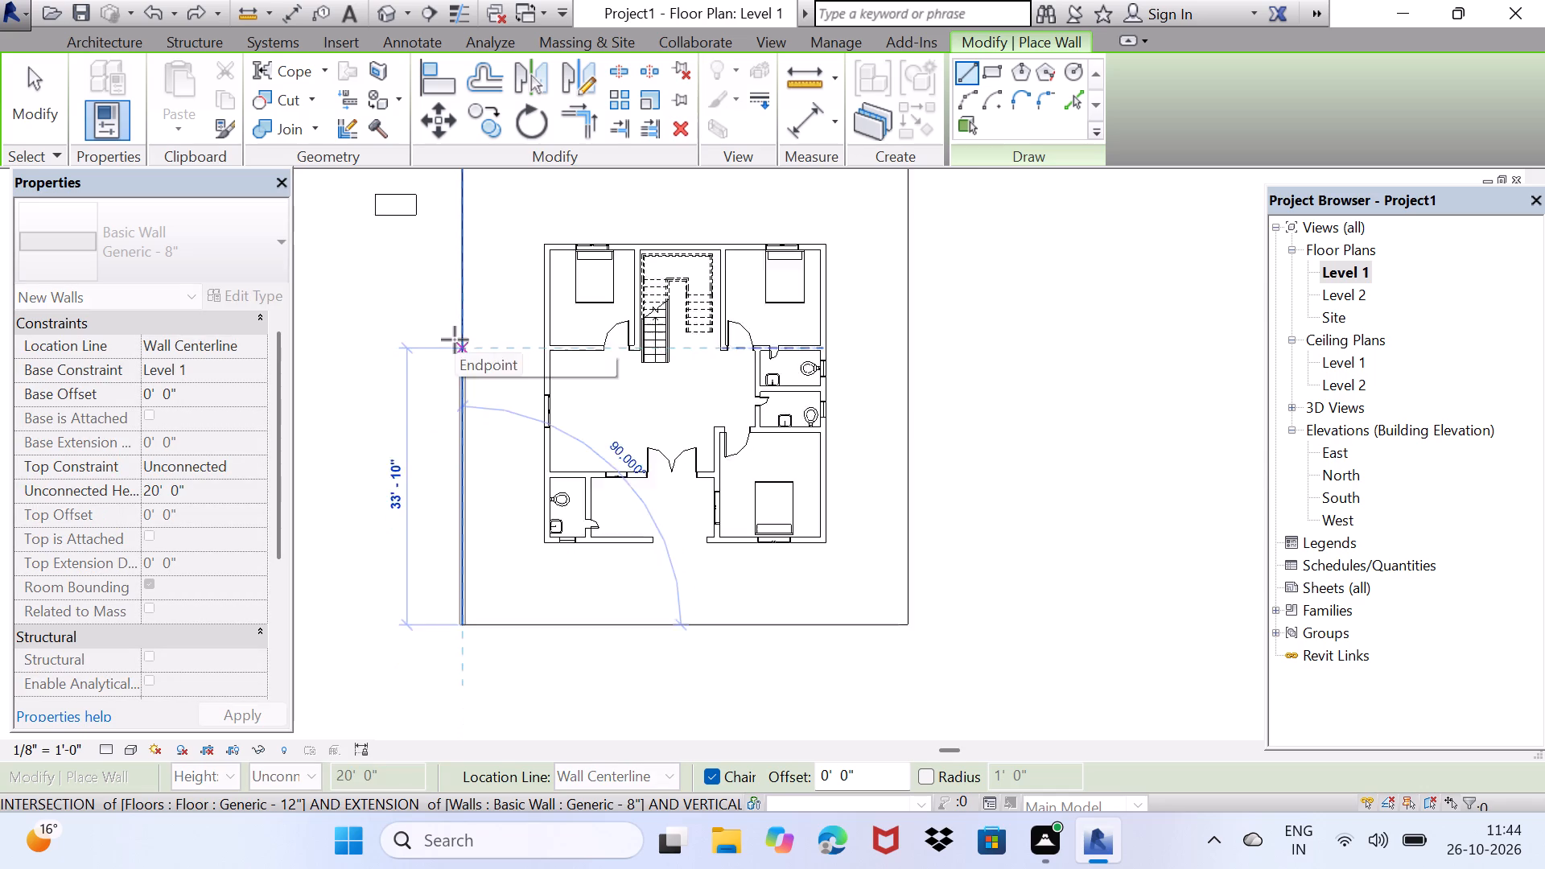
scroll(455, 340, down, 1)
shift+middle_drag(455, 340, 443, 508)
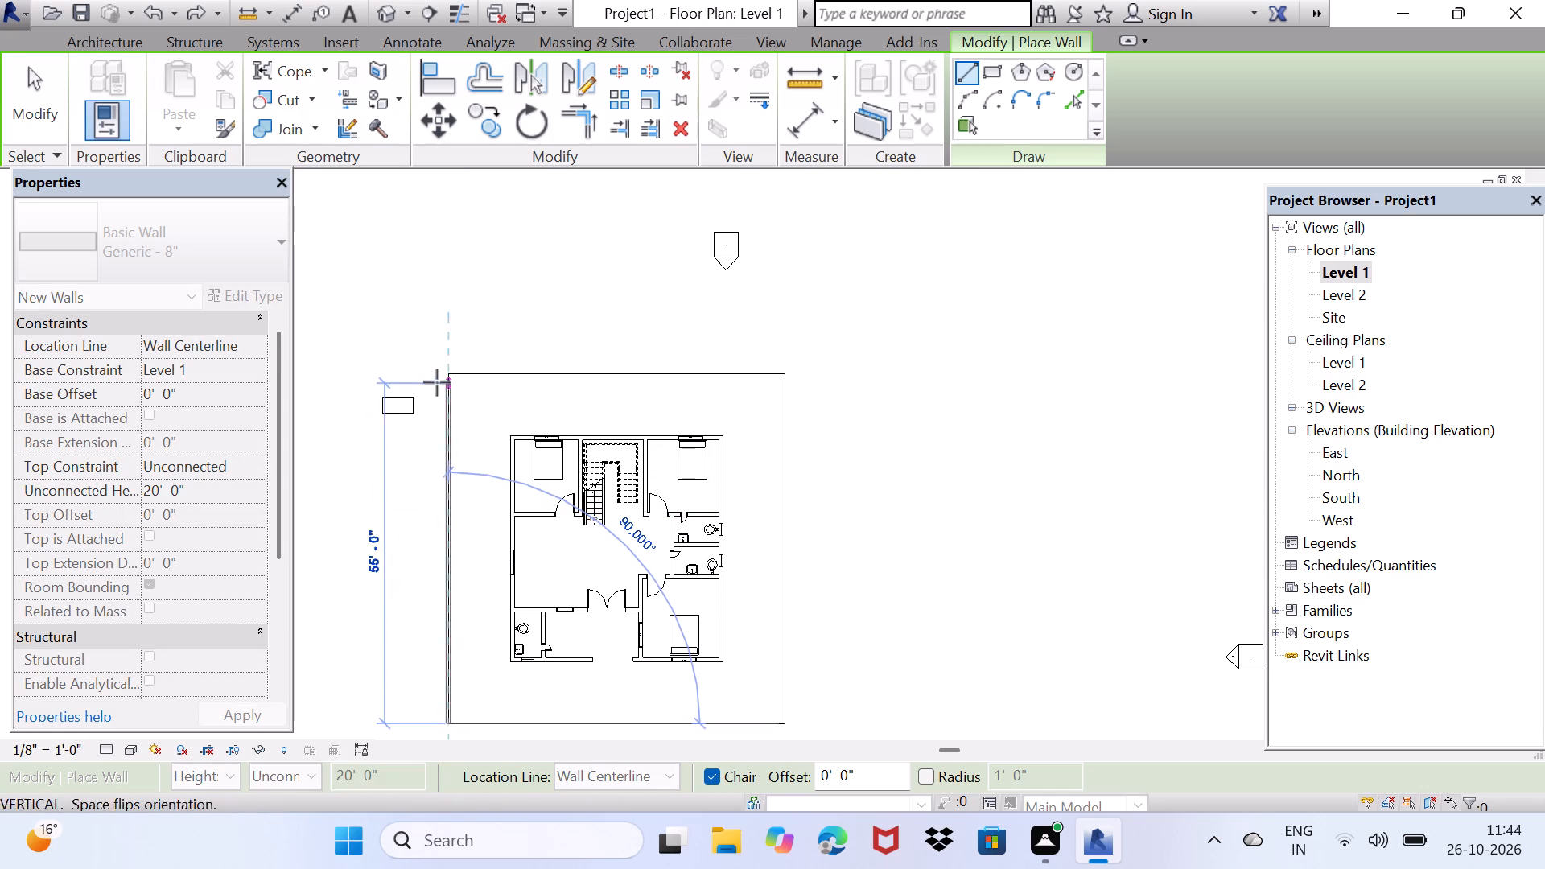
click(452, 373)
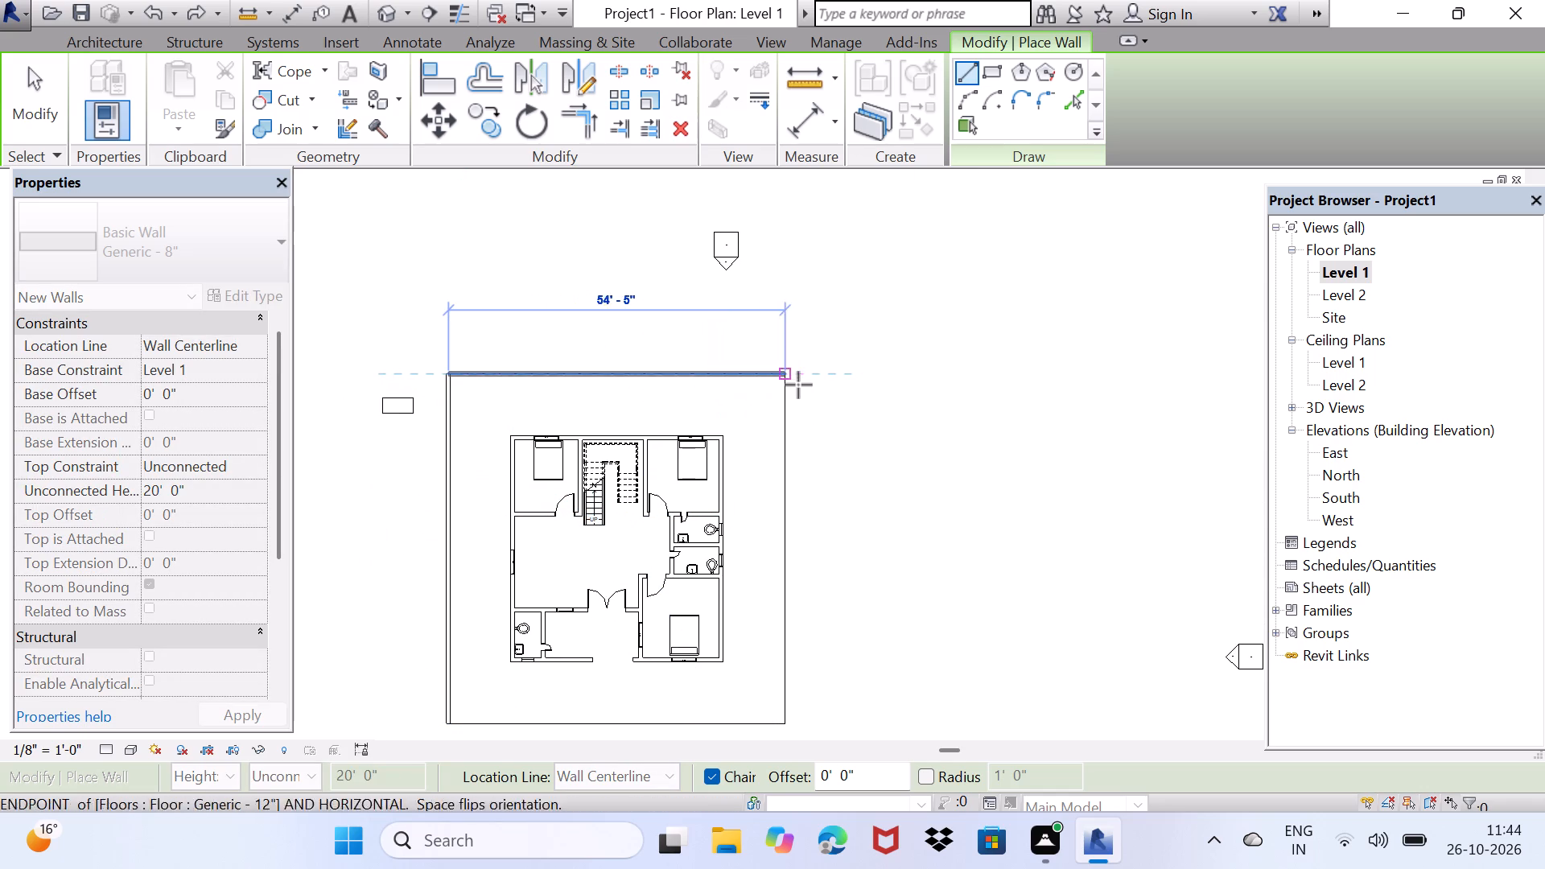
click(788, 383)
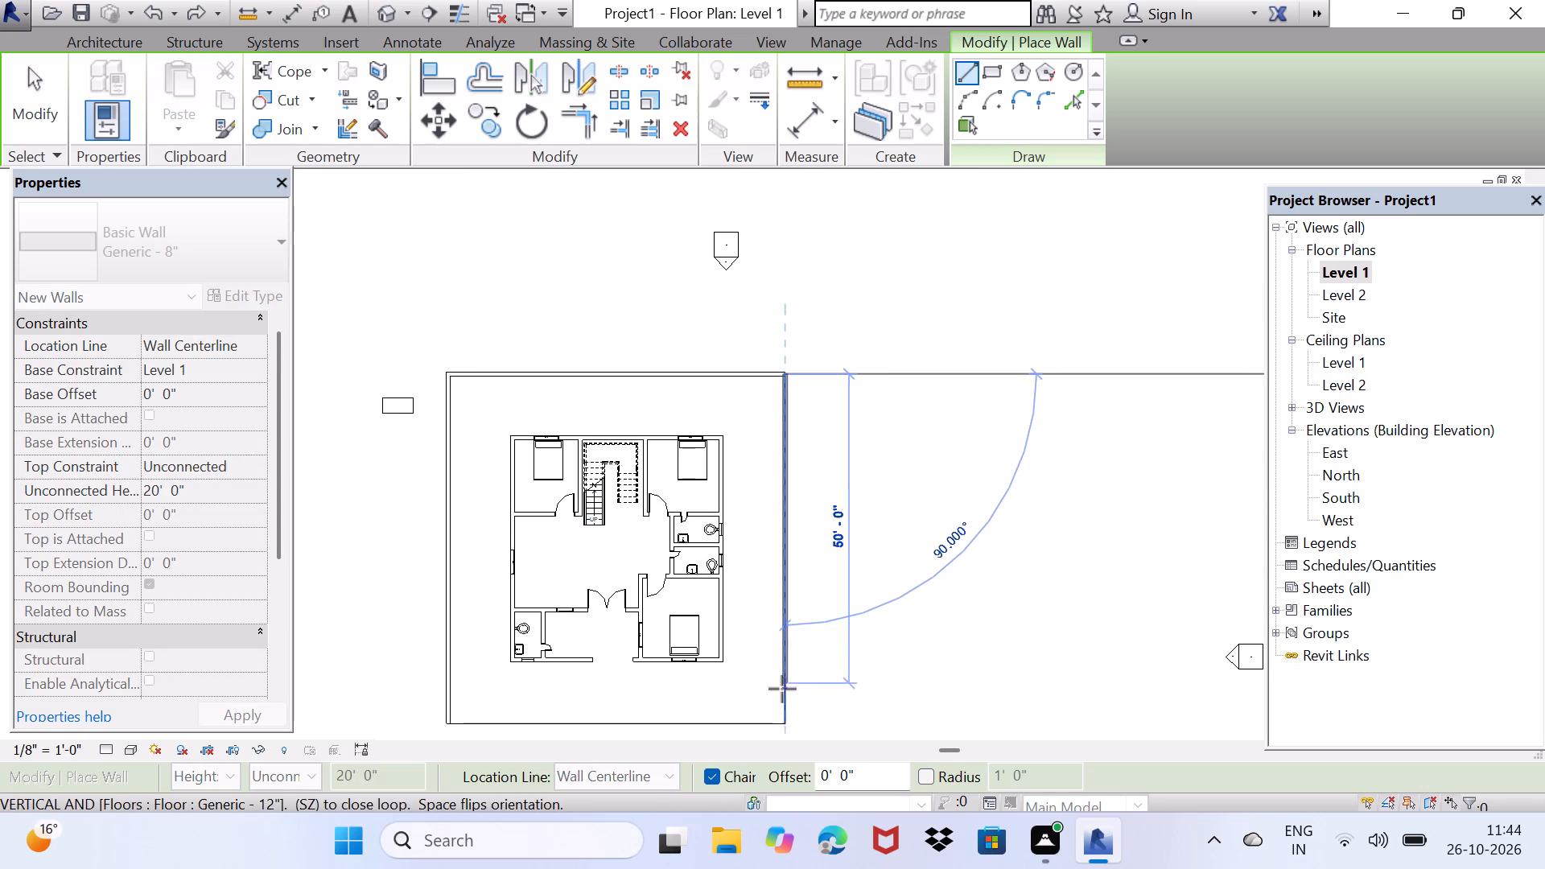
click(783, 719)
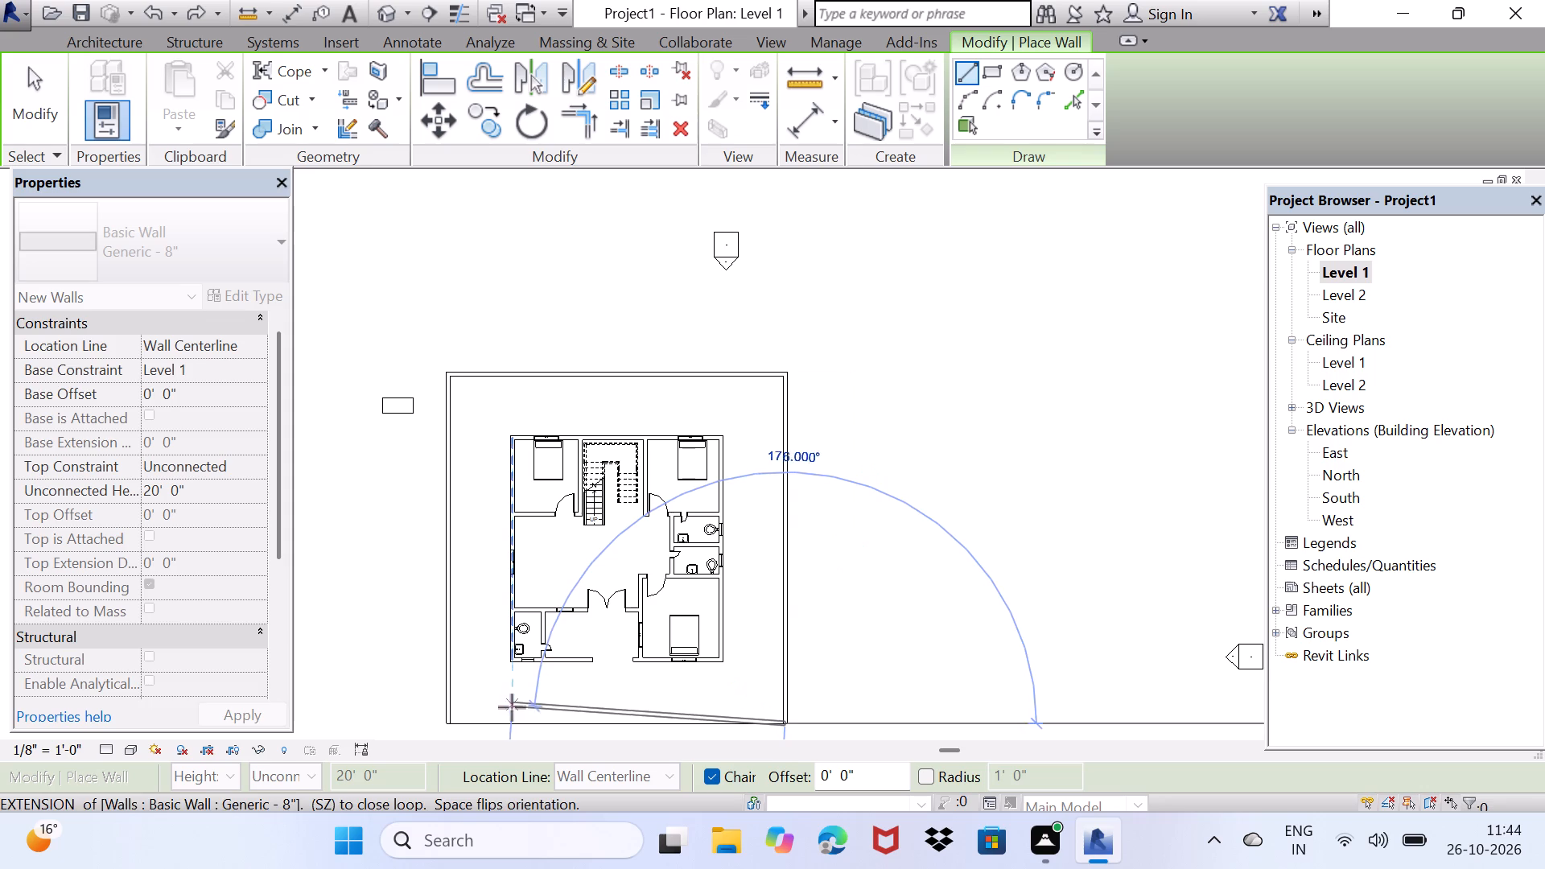
key(Escape)
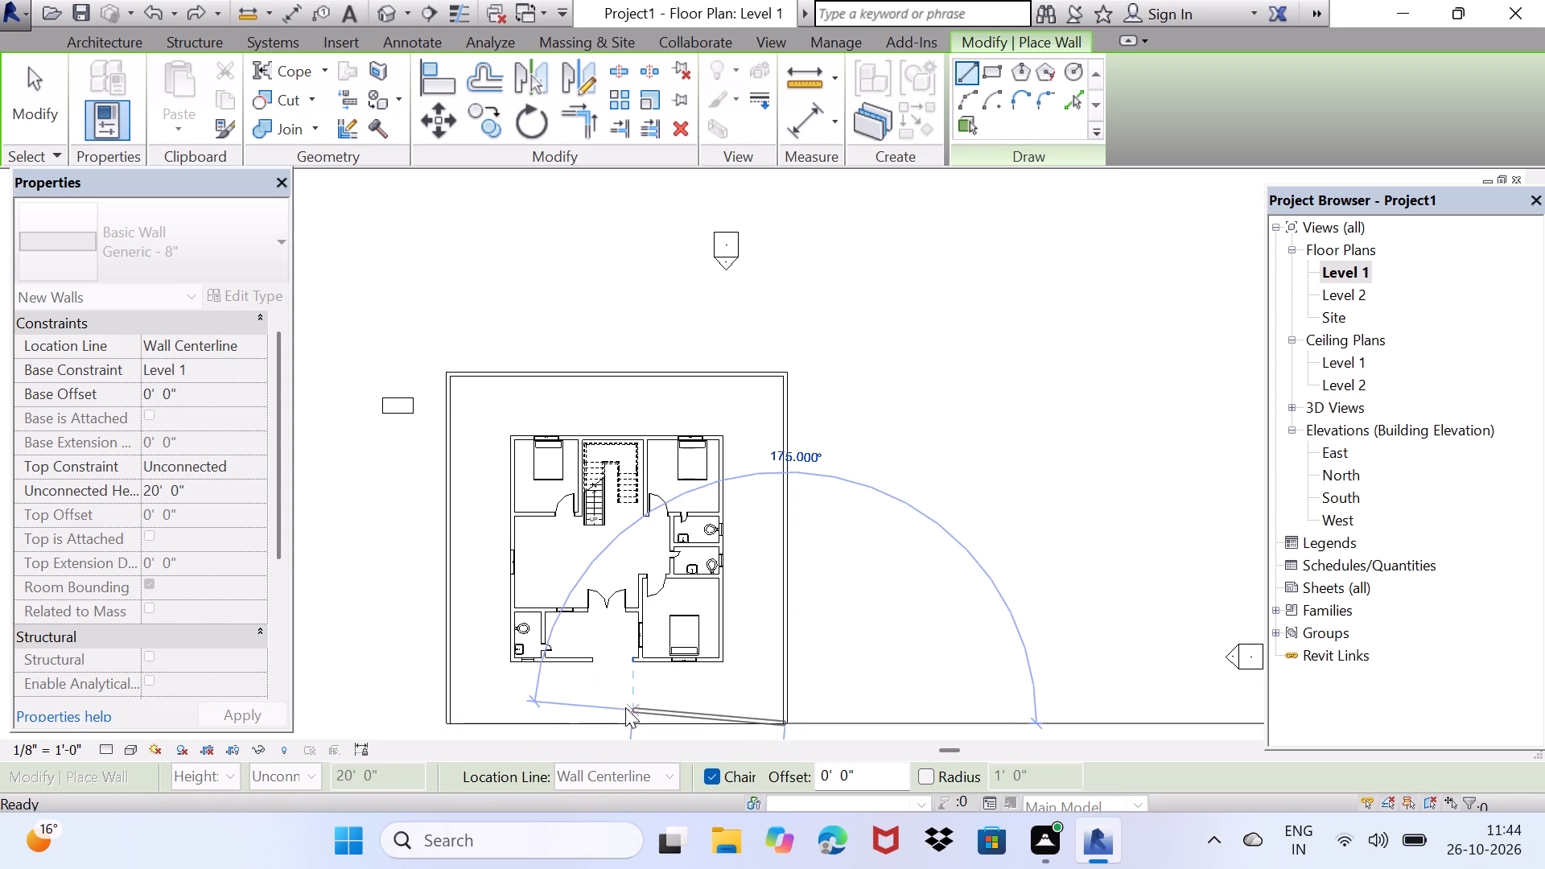
key(space)
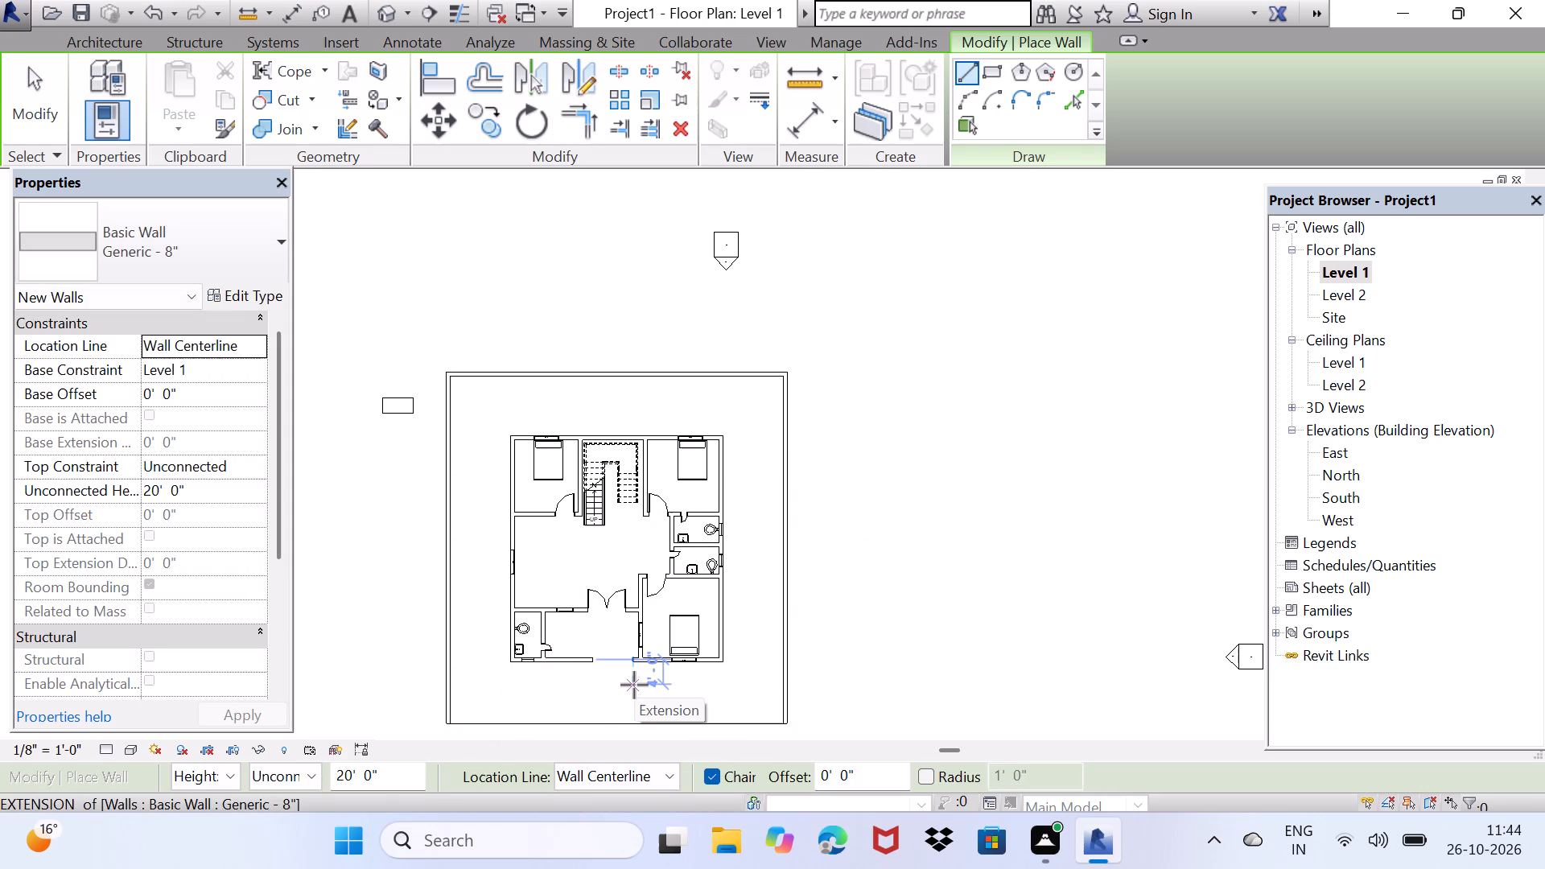
Leave the wall command and examine the house interior, stair and new boundary walls in the default 3D view.
key(Escape)
key(Escape)
middle_drag(641, 664, 646, 599)
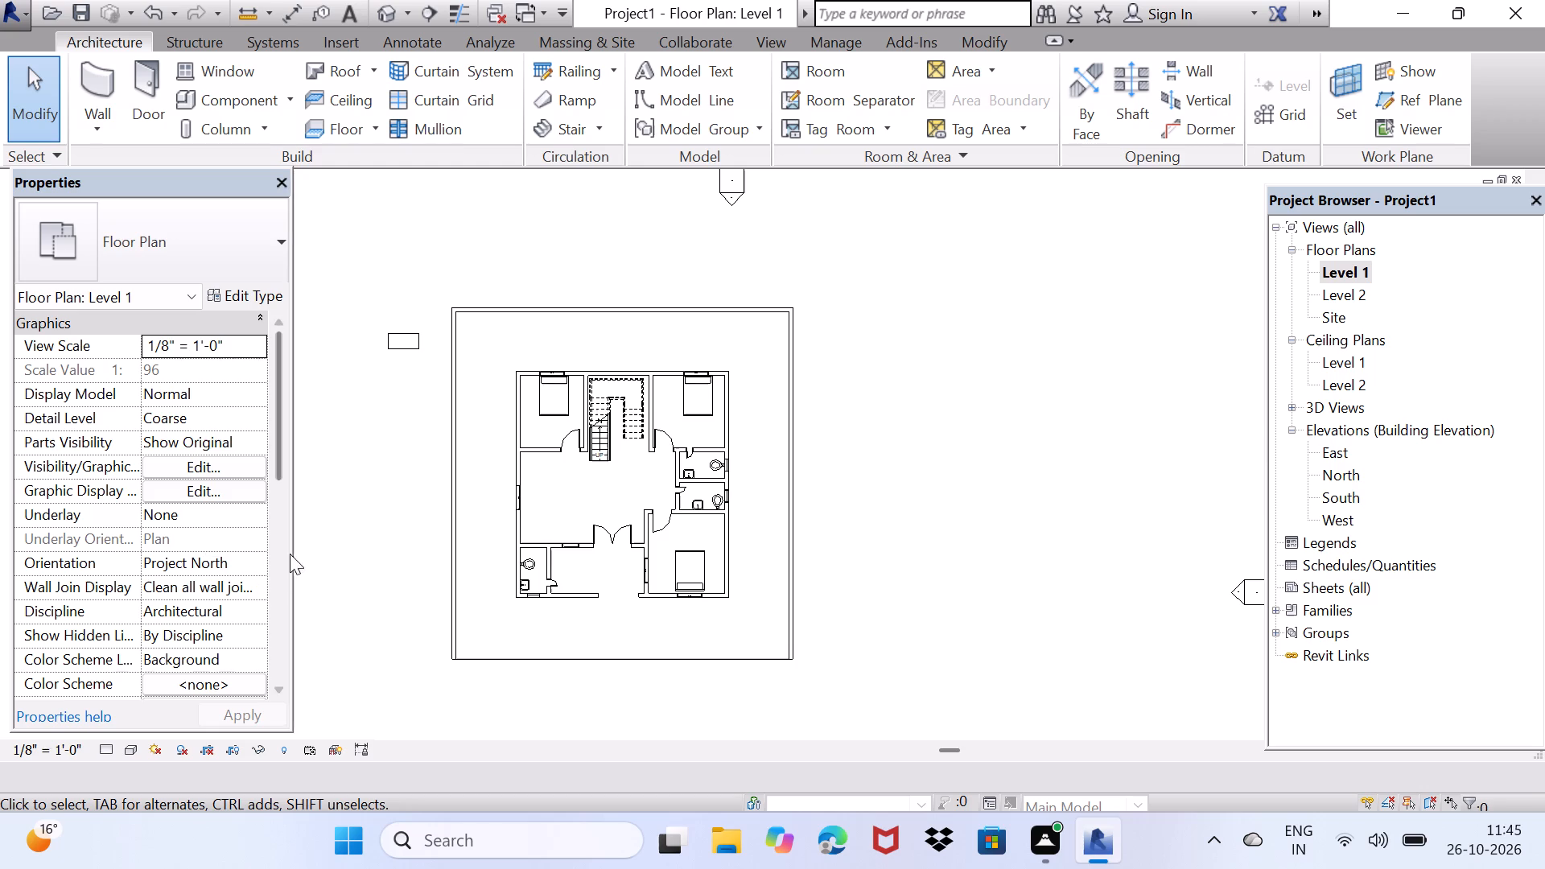
scroll(576, 488, up, 2)
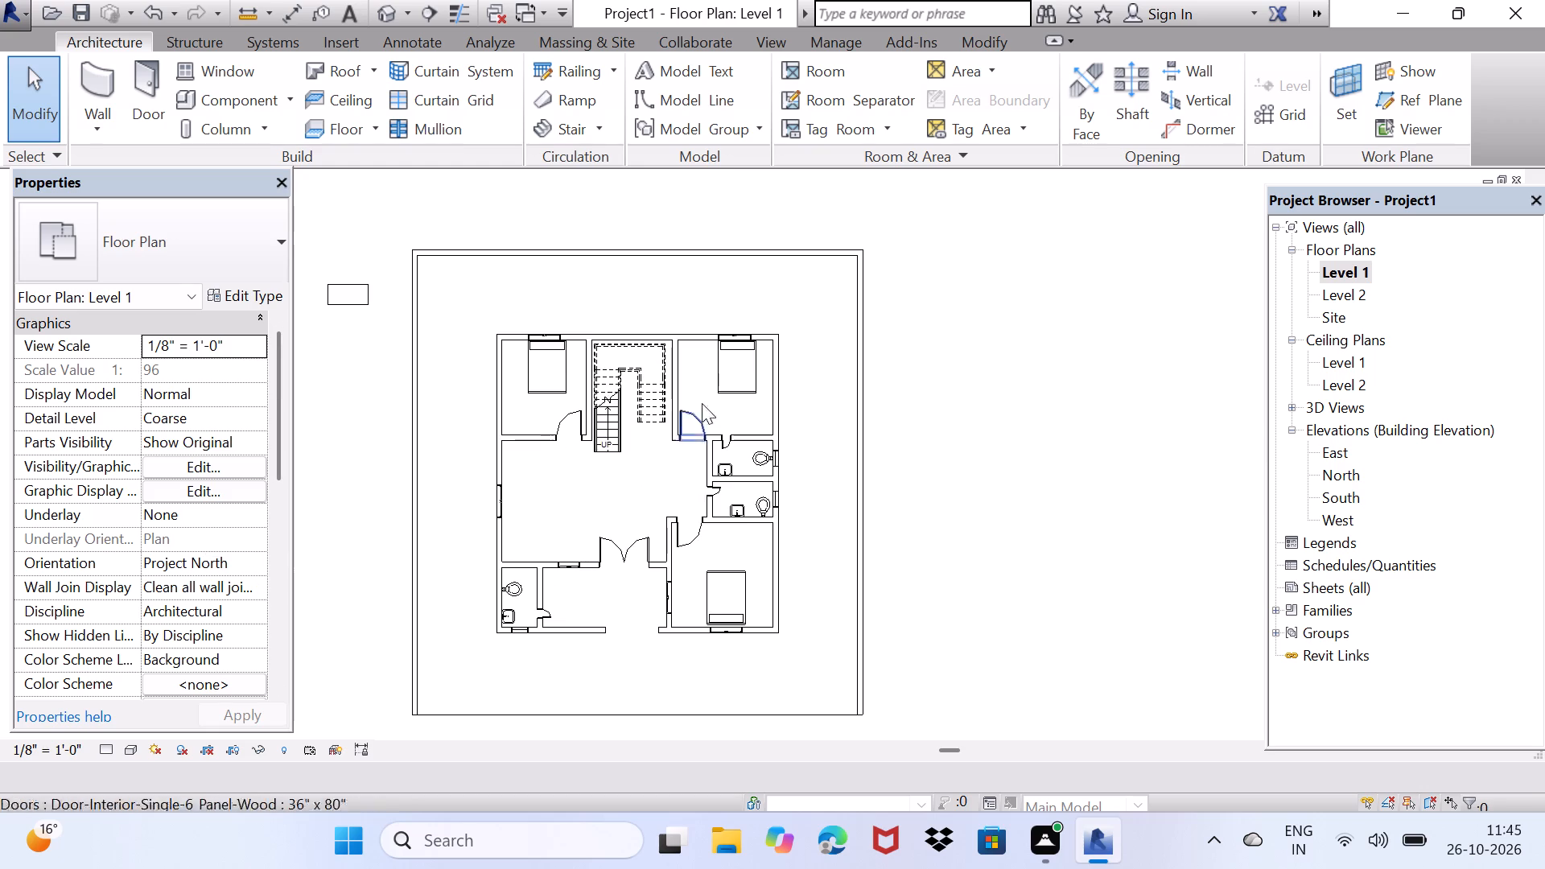
click(393, 3)
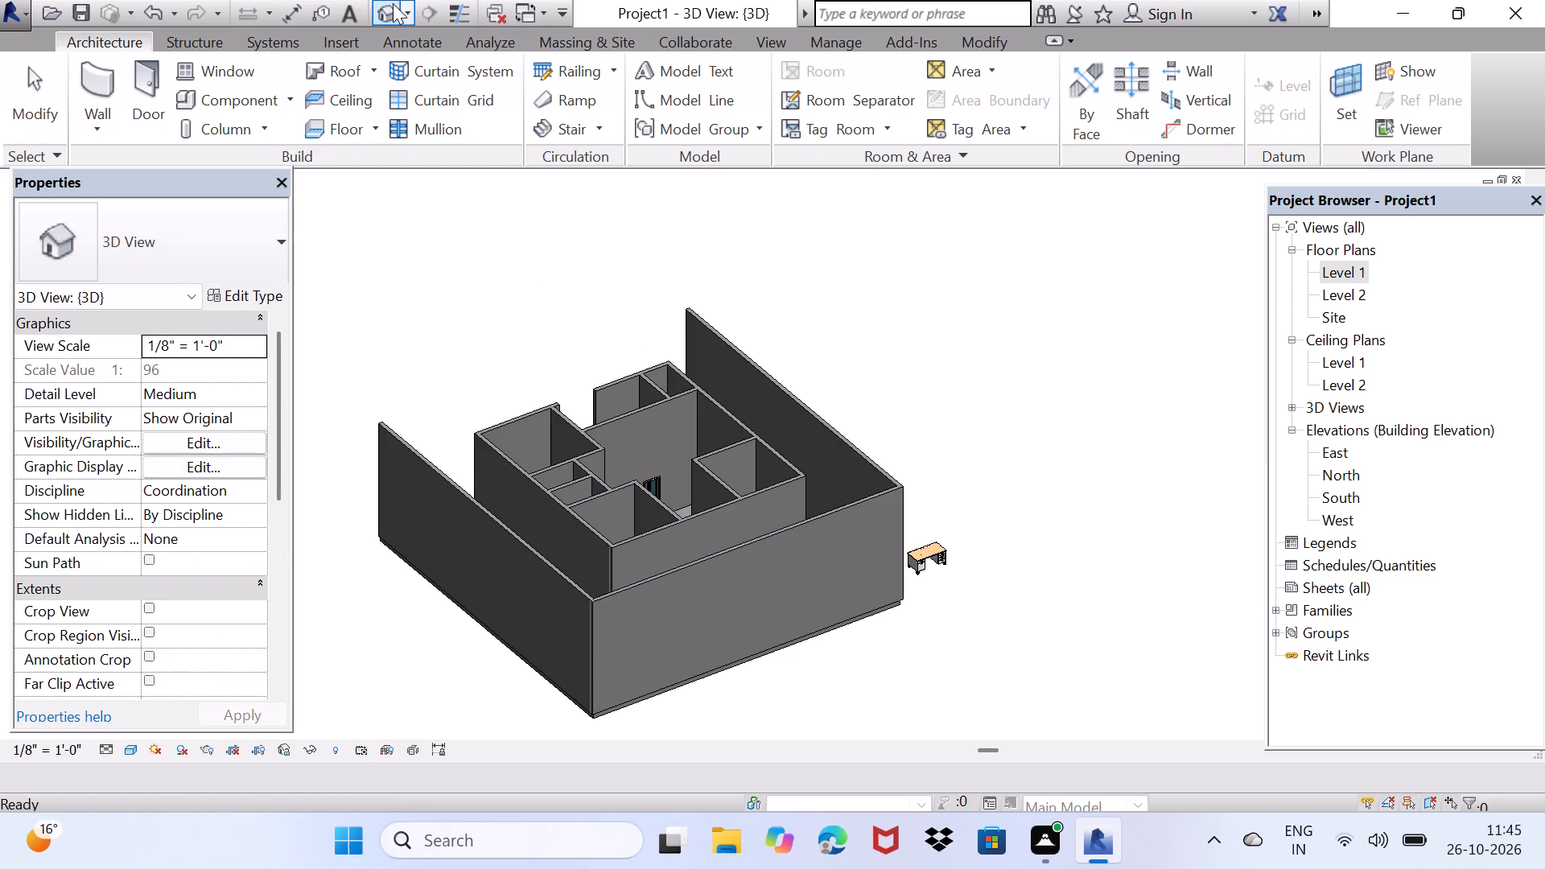
middle_drag(583, 529, 712, 461)
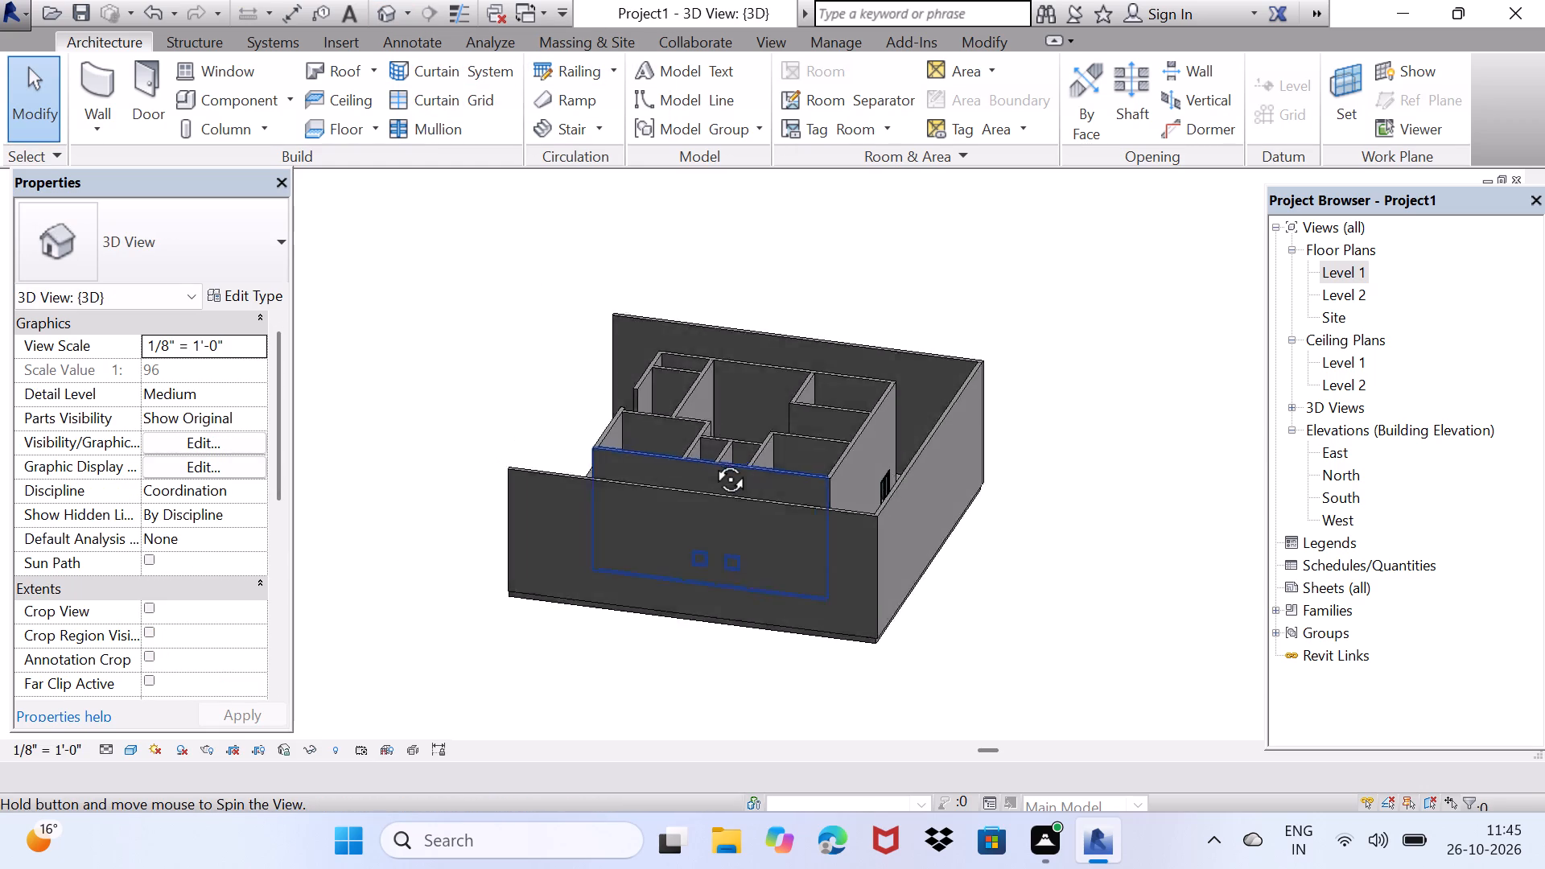
middle_drag(712, 461, 1018, 579)
scroll(751, 473, up, 3)
middle_drag(723, 384, 730, 422)
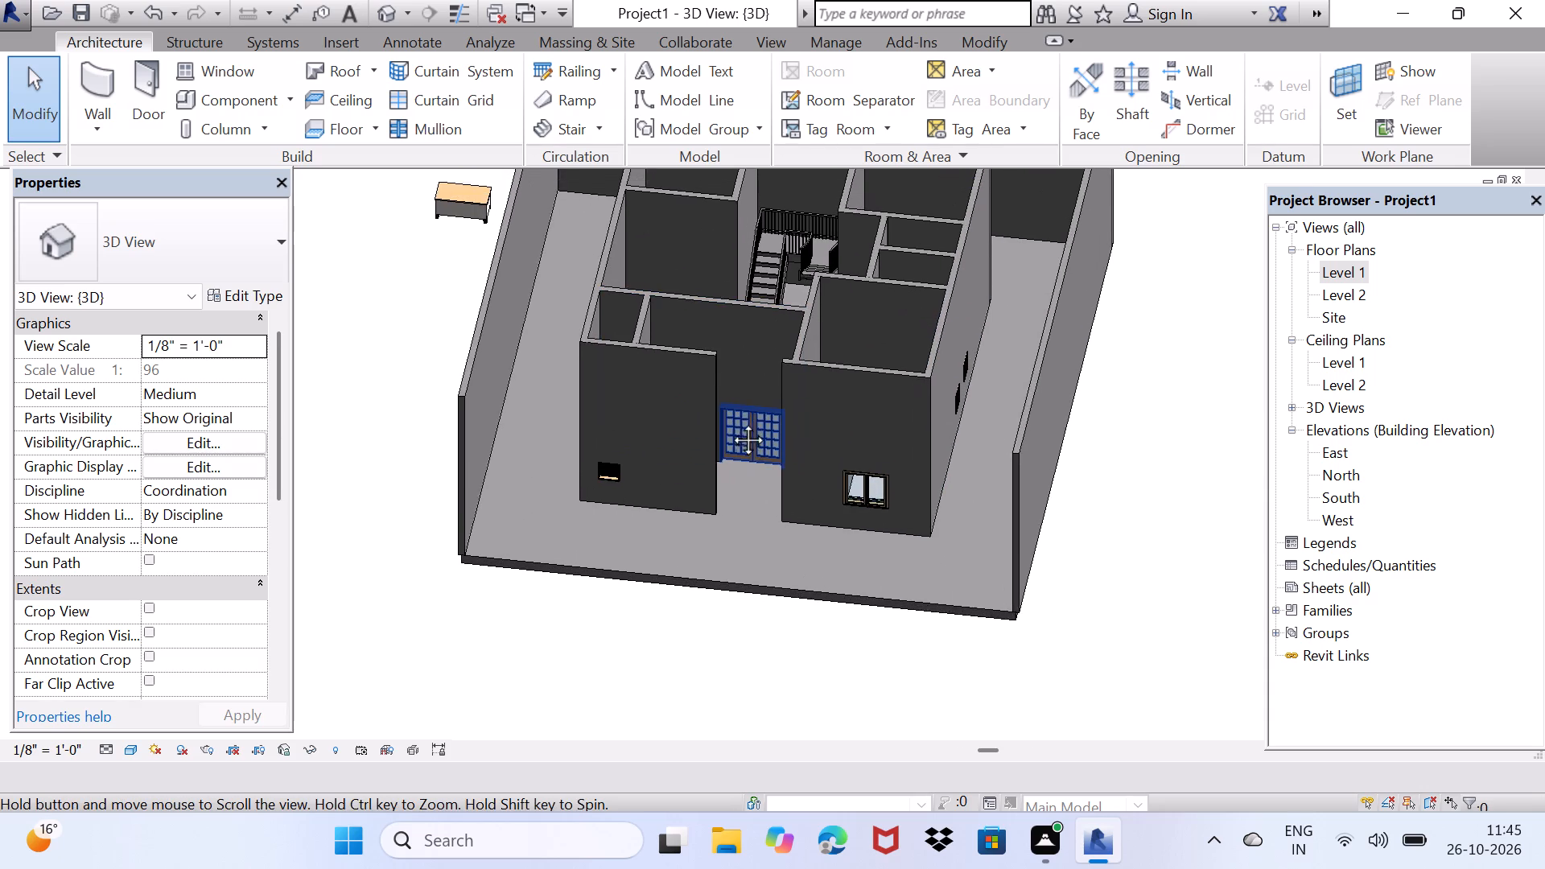
middle_drag(730, 422, 769, 709)
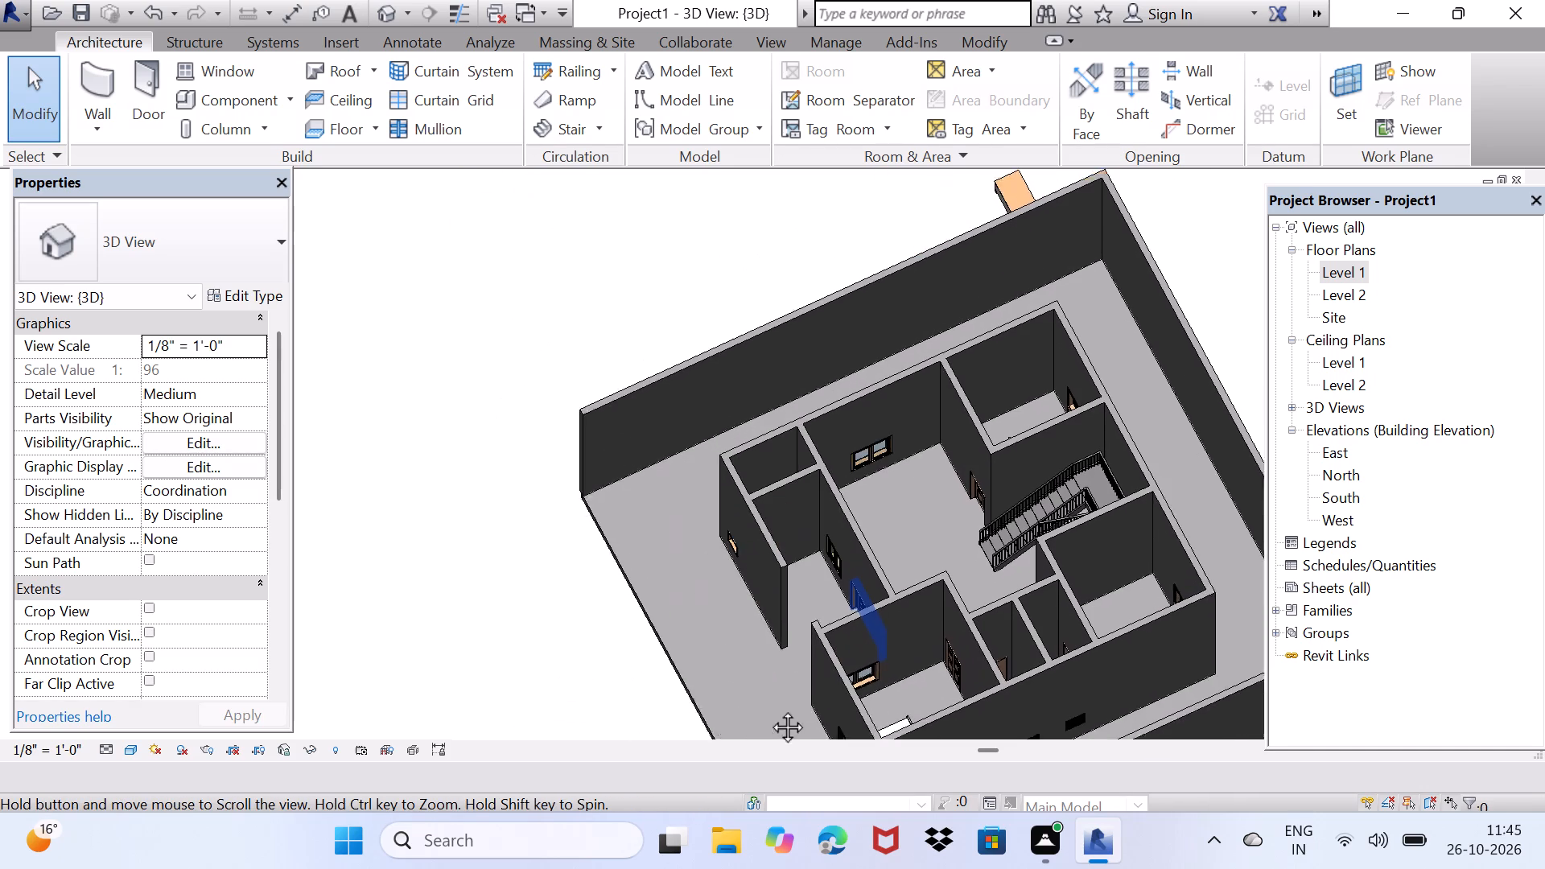
middle_drag(769, 709, 687, 602)
scroll(855, 408, up, 1)
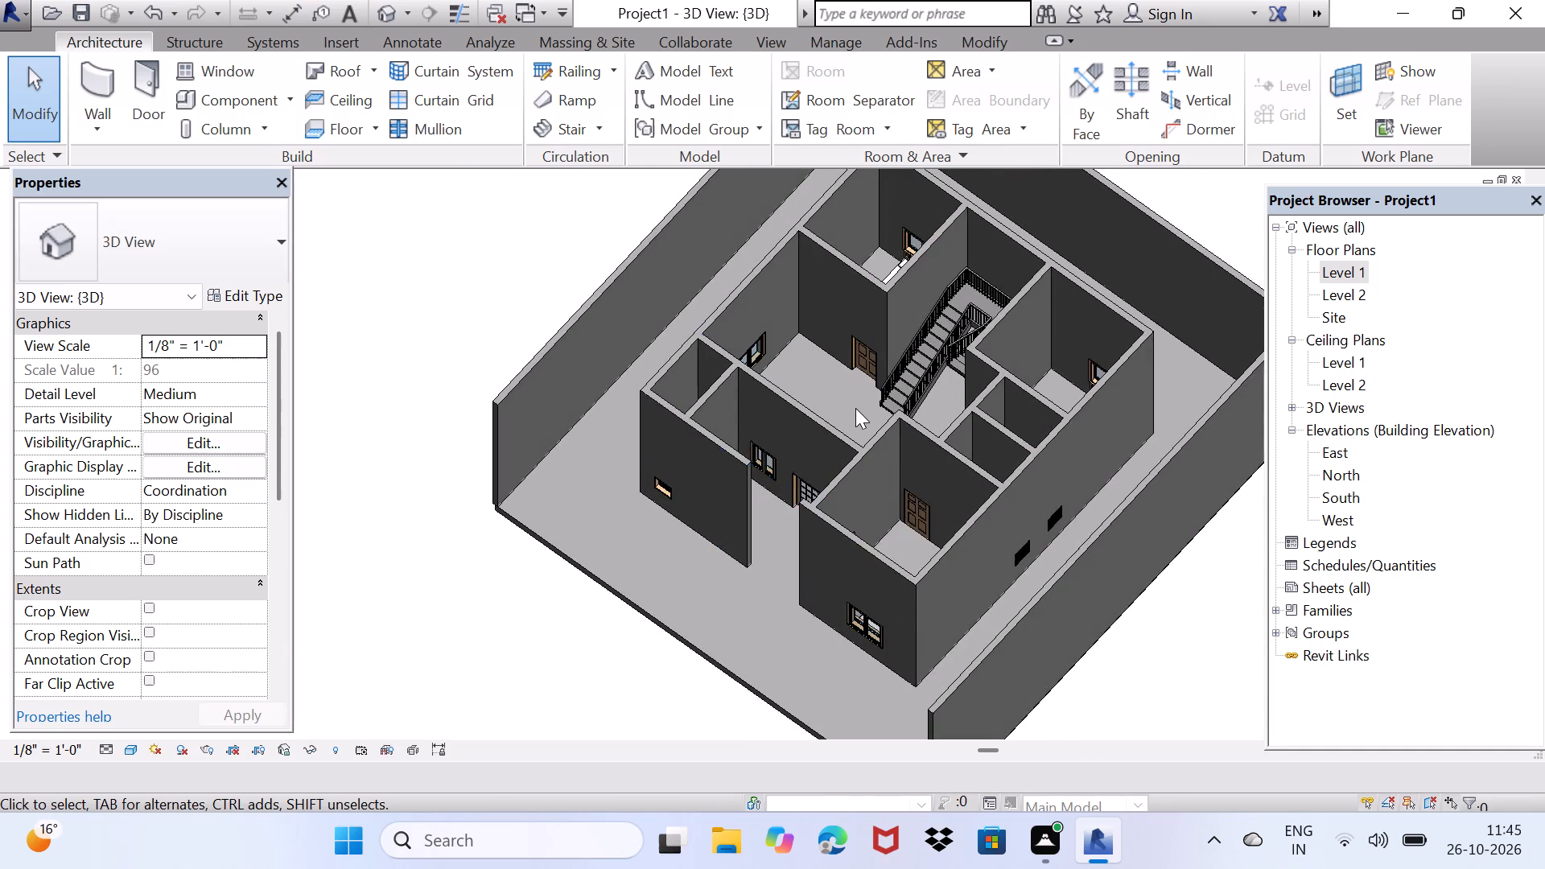
scroll(855, 408, up, 8)
click(805, 410)
double_click(795, 419)
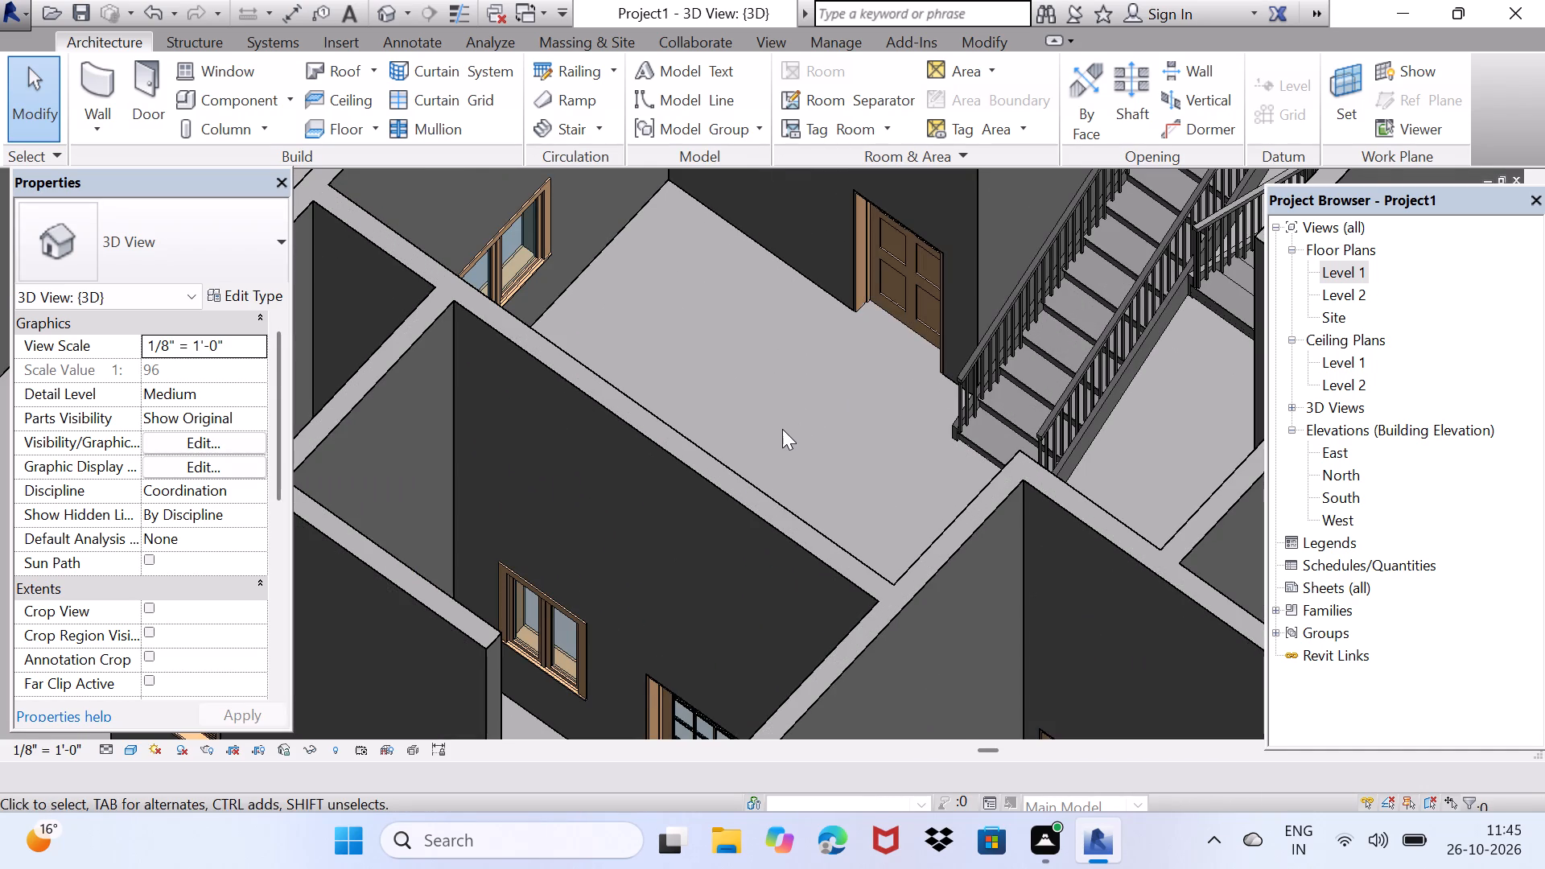
scroll(782, 429, up, 3)
double_click(714, 431)
scroll(734, 407, down, 2)
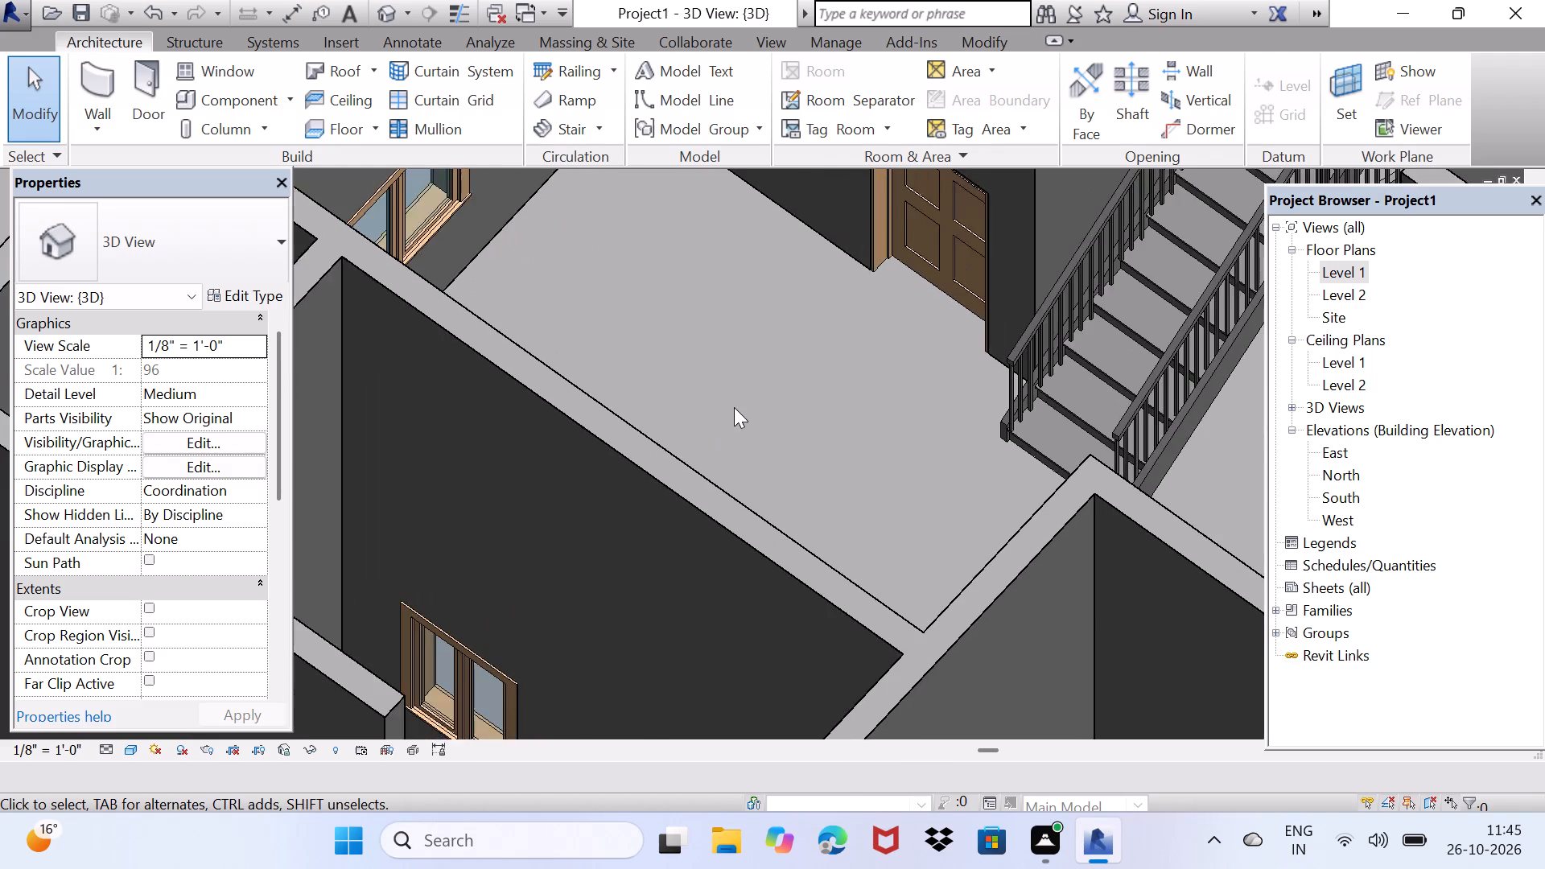
middle_drag(730, 394, 556, 556)
click(552, 556)
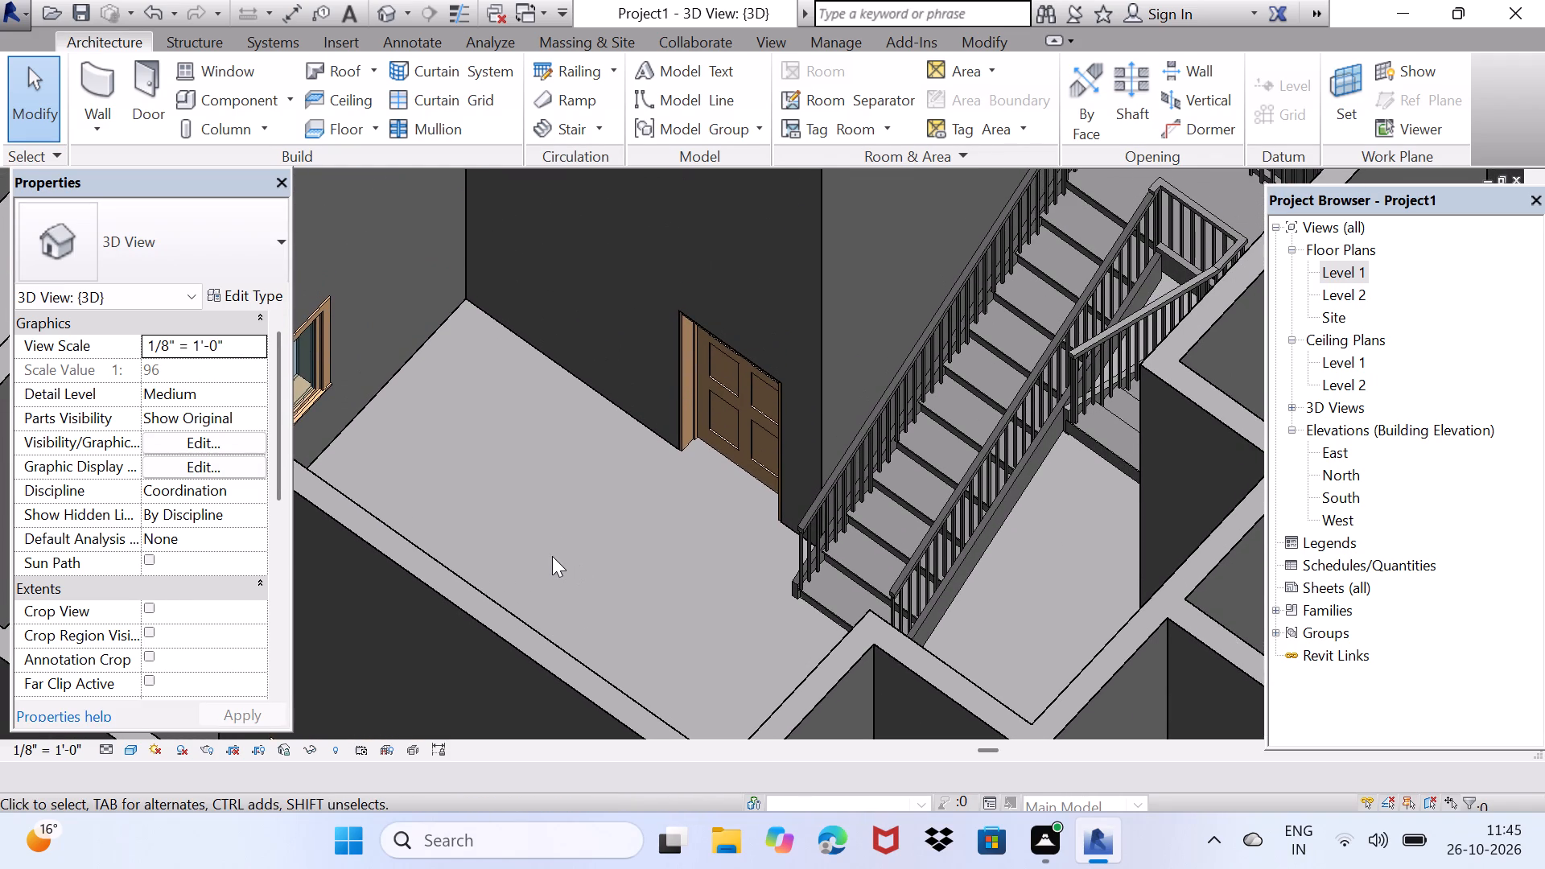
scroll(943, 432, down, 2)
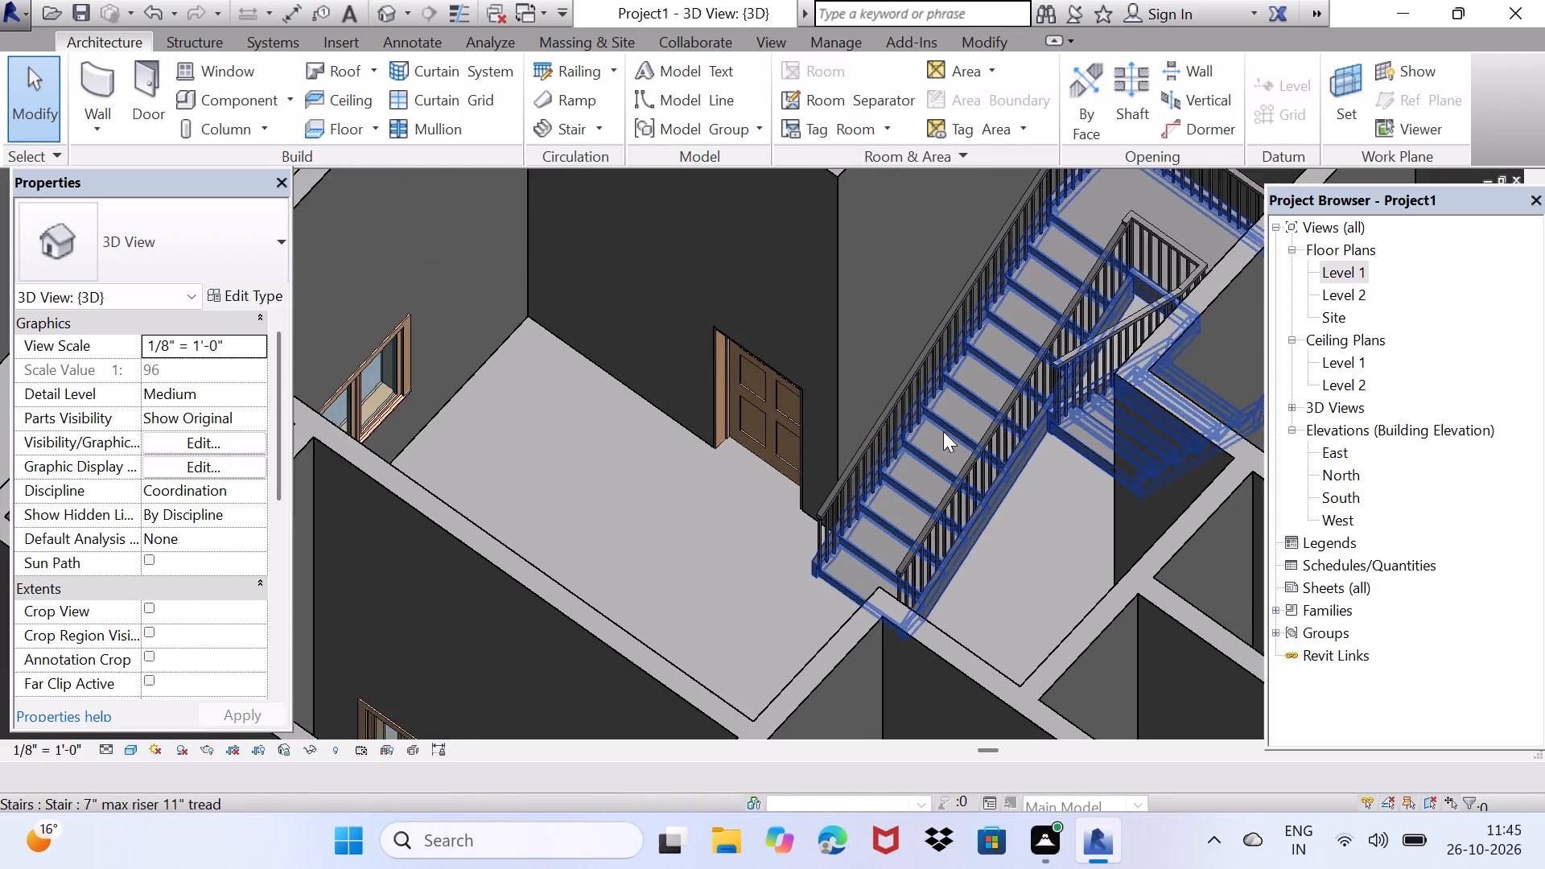
scroll(943, 431, down, 3)
scroll(764, 488, down, 5)
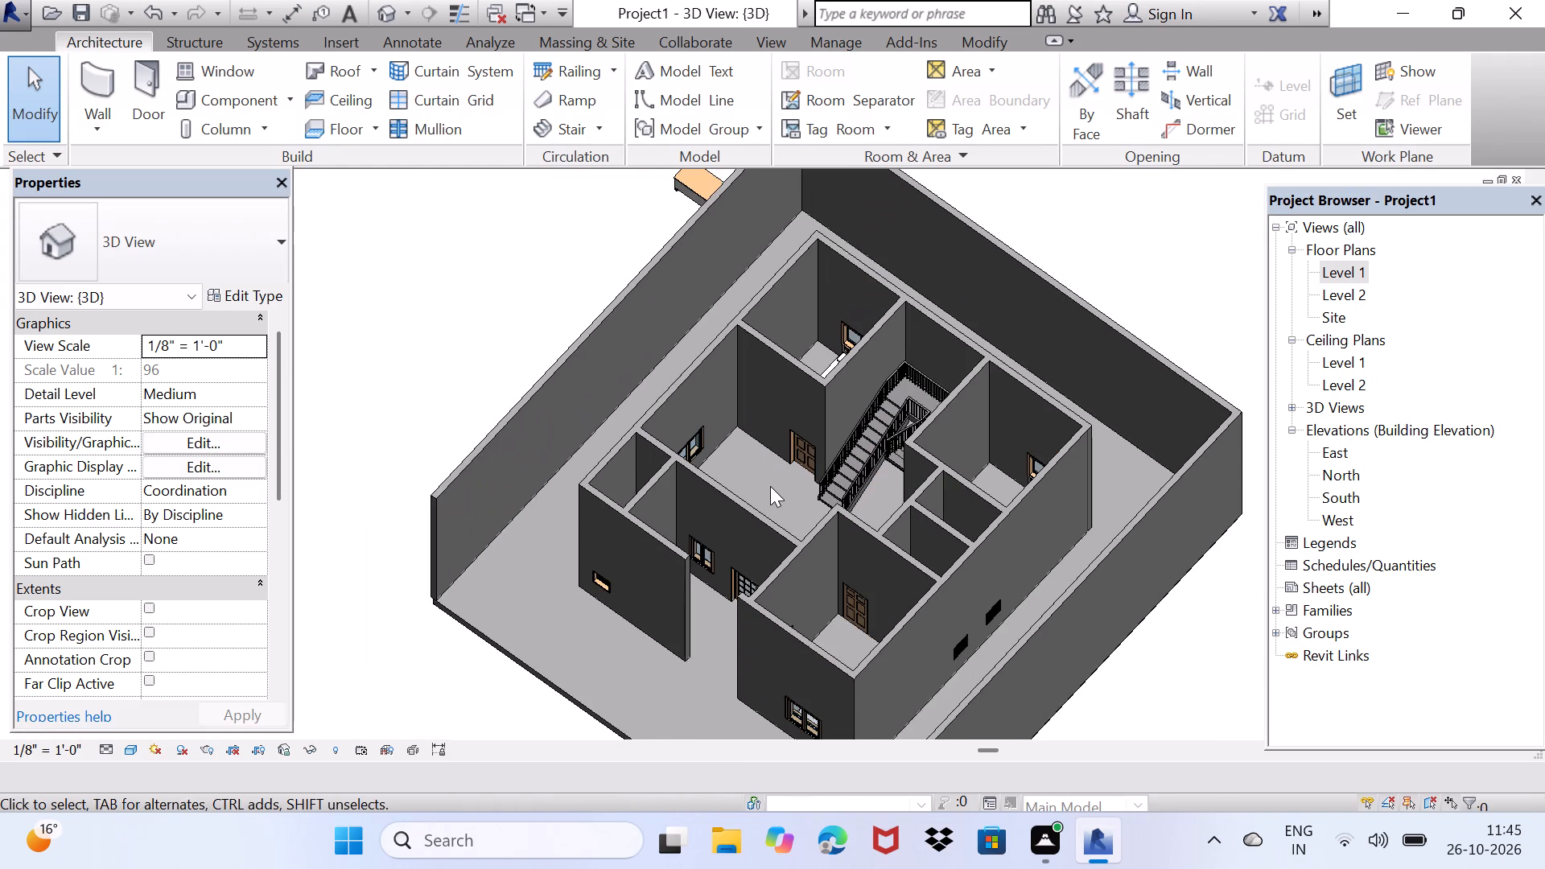
middle_drag(765, 517, 860, 430)
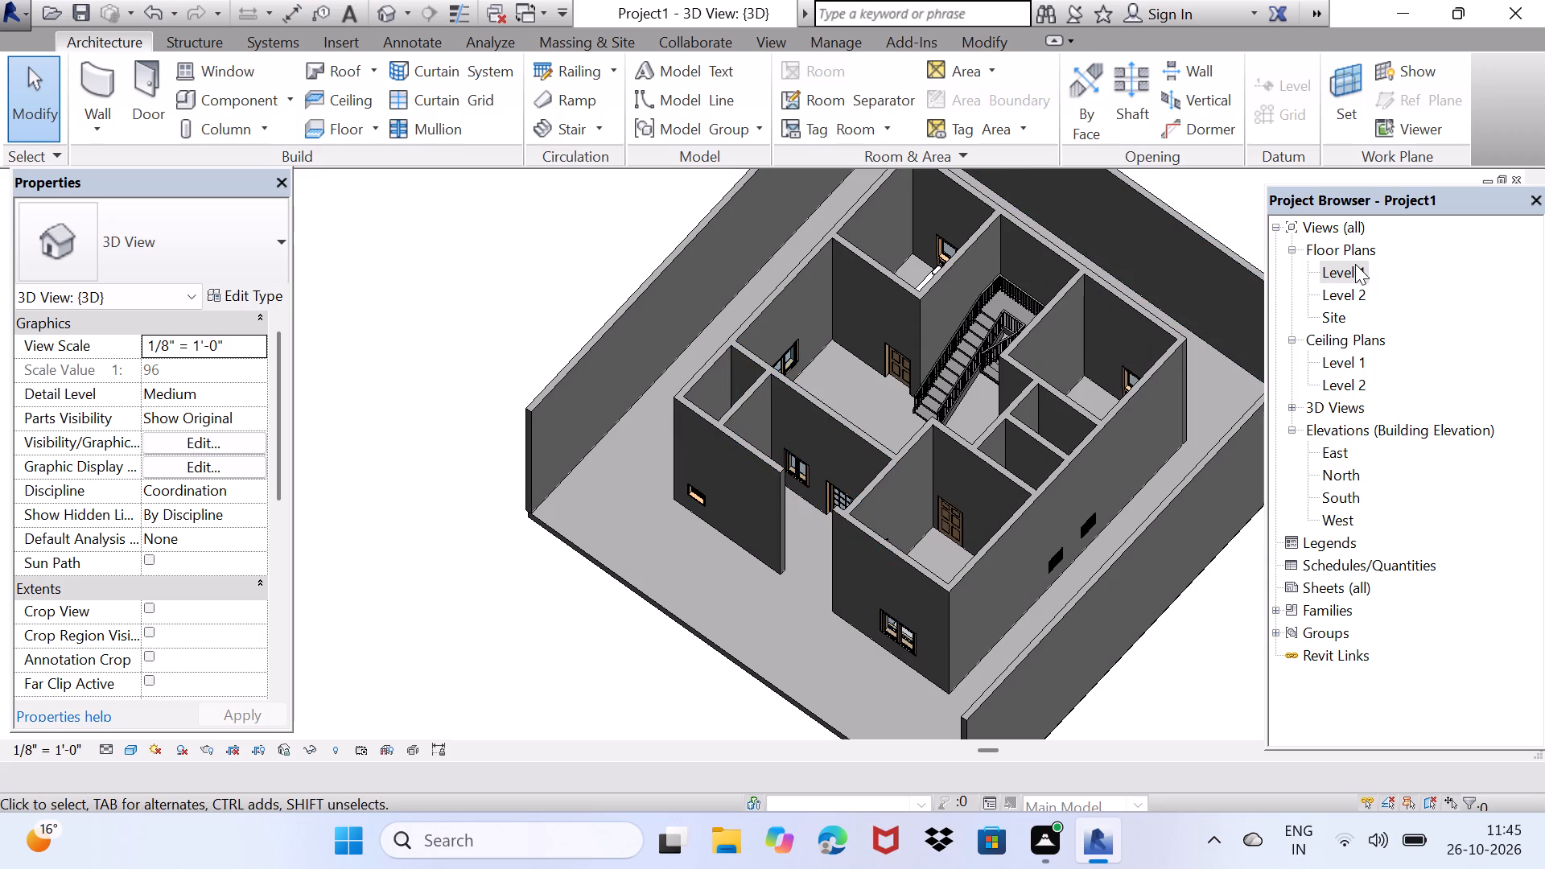
In the Level 1 plan, start a Generic - 12" footprint roof based on Level 2 and pick all exterior house walls as slope-defining boundaries.
double_click(1355, 279)
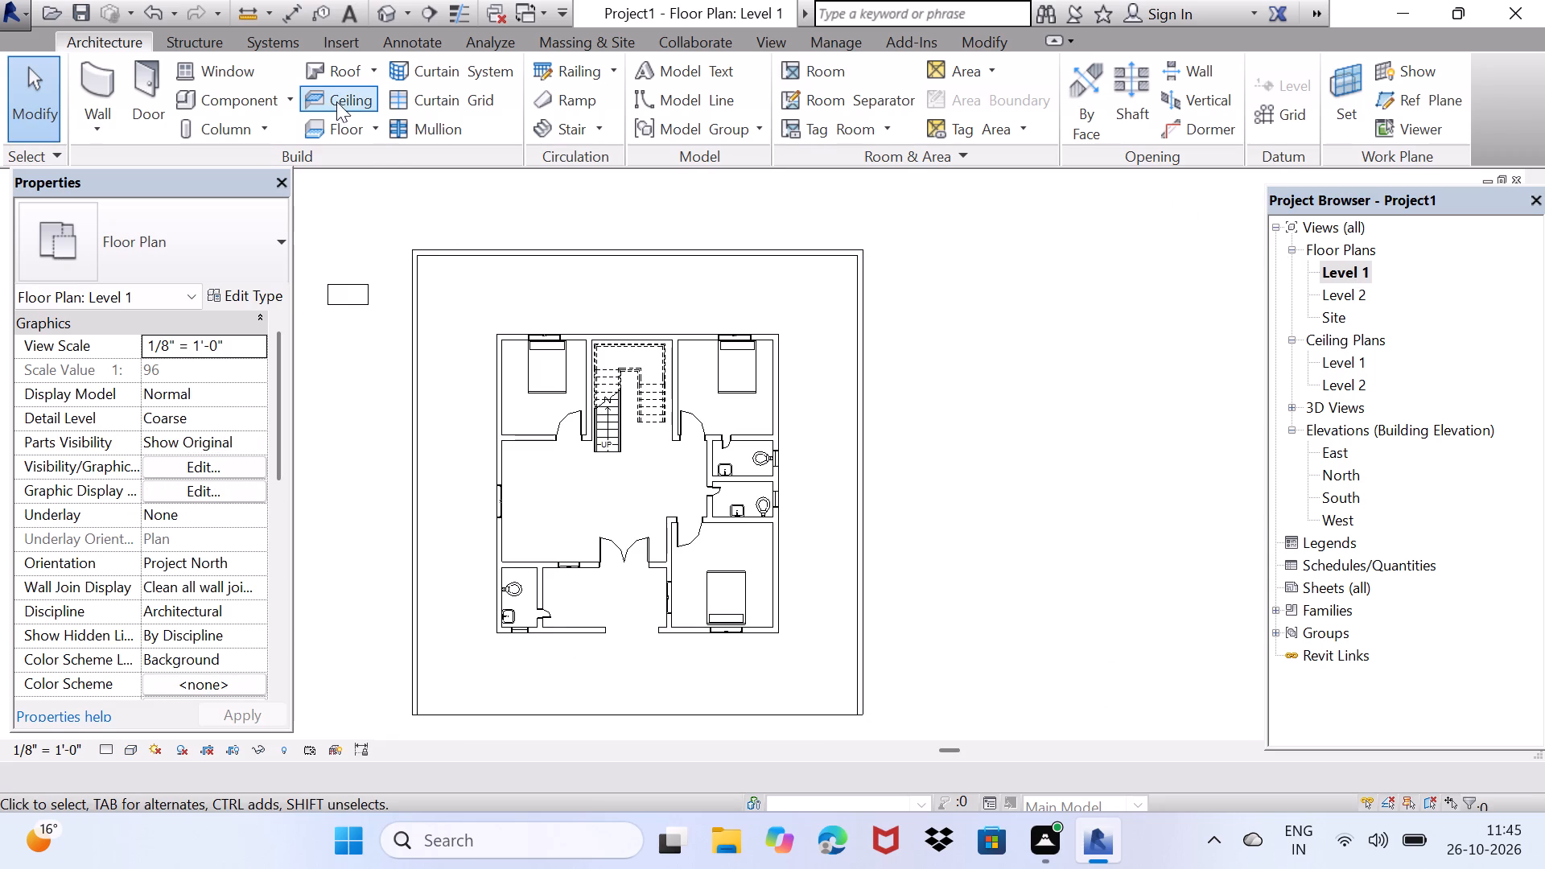
click(349, 82)
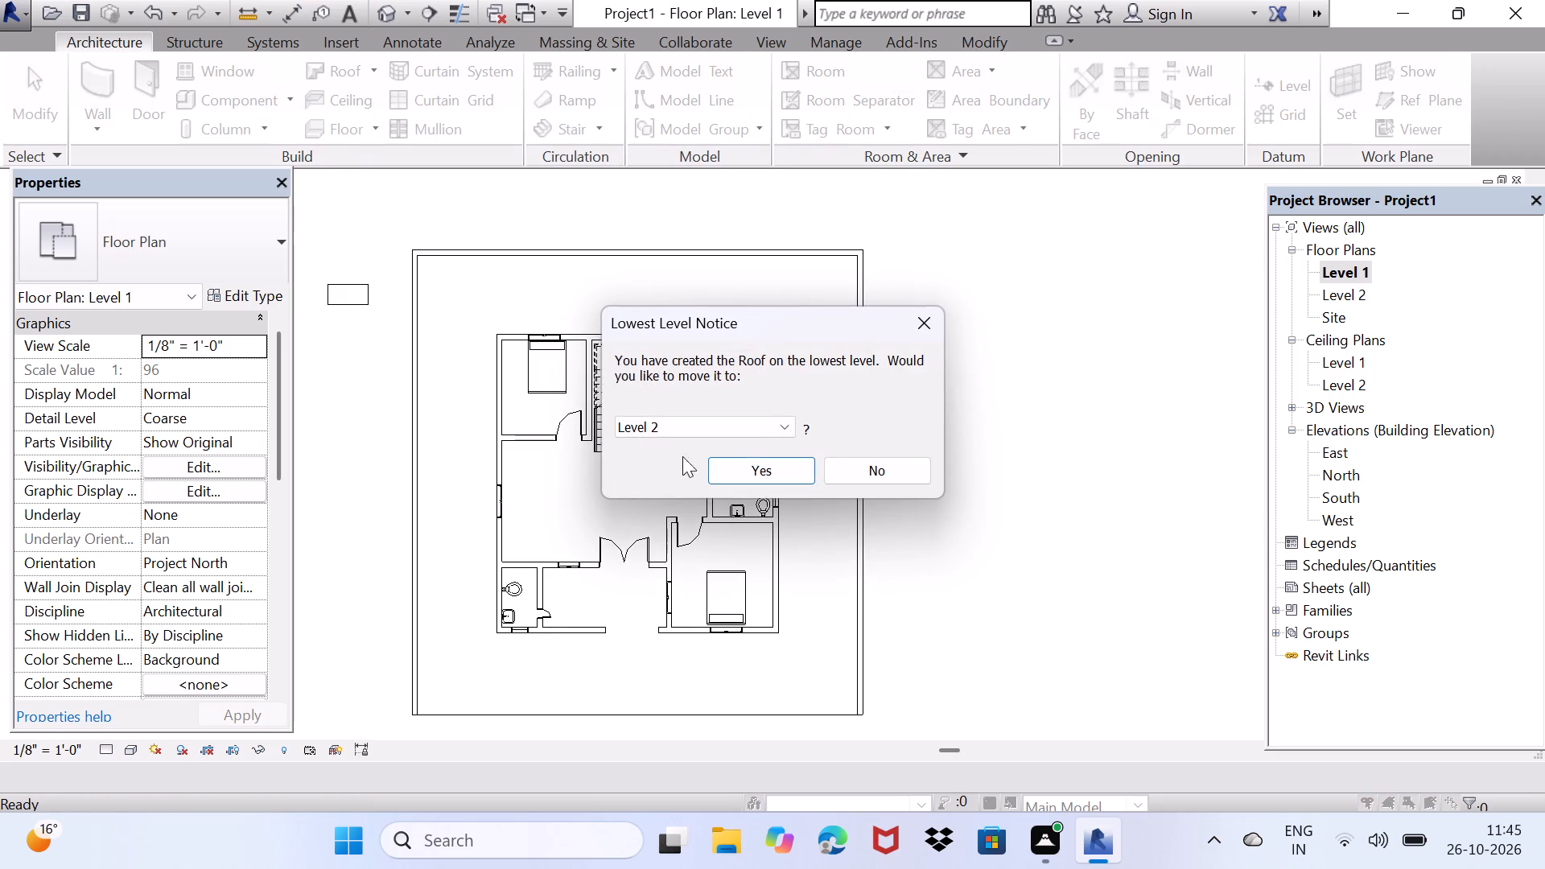
click(752, 468)
scroll(761, 414, up, 2)
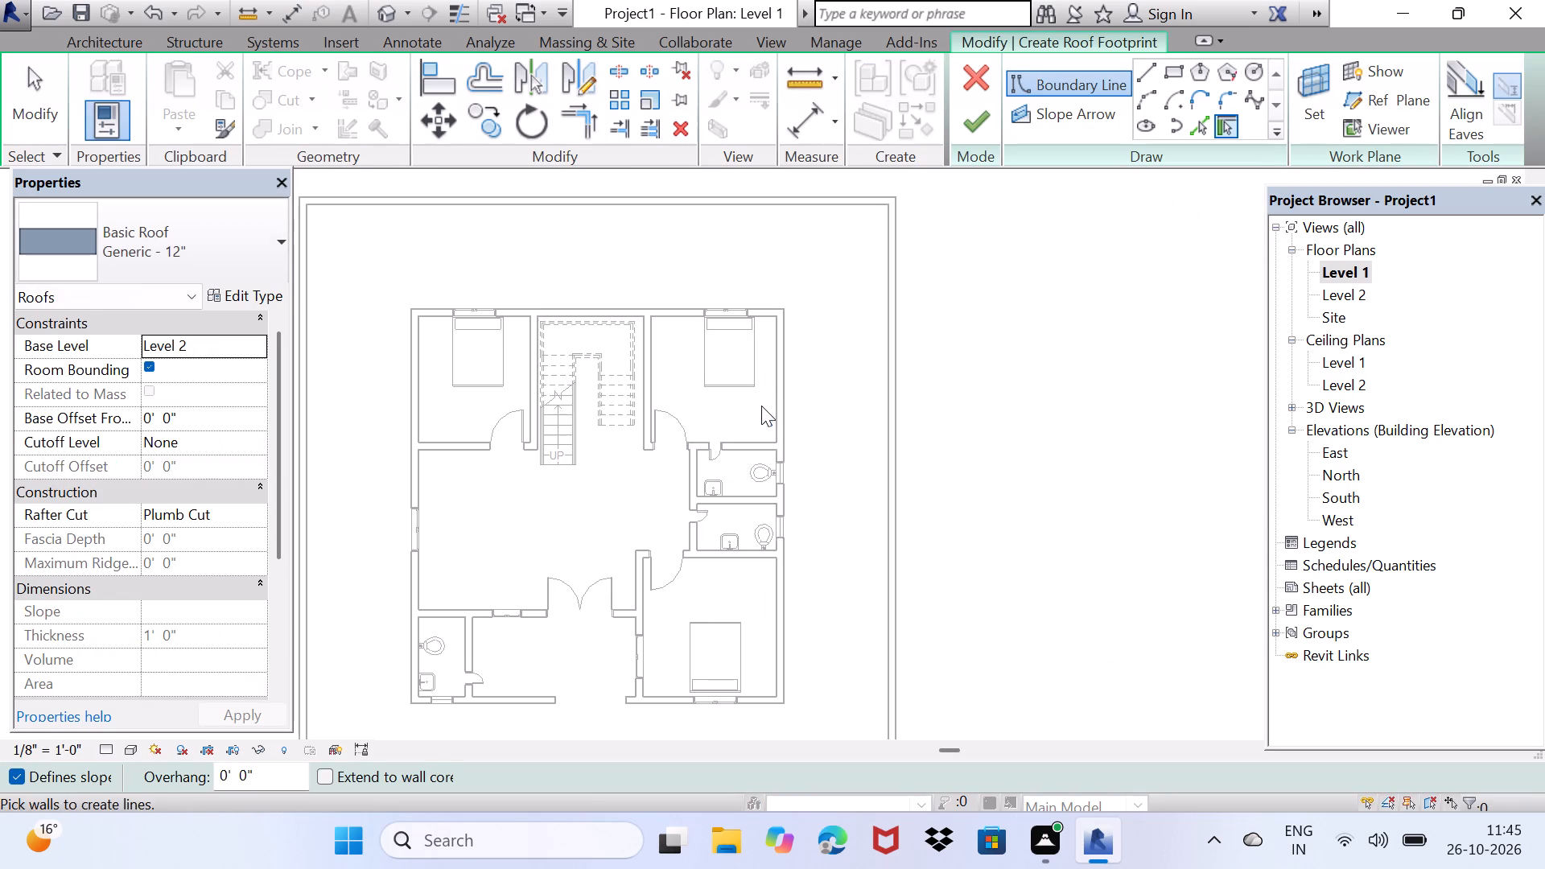
click(788, 384)
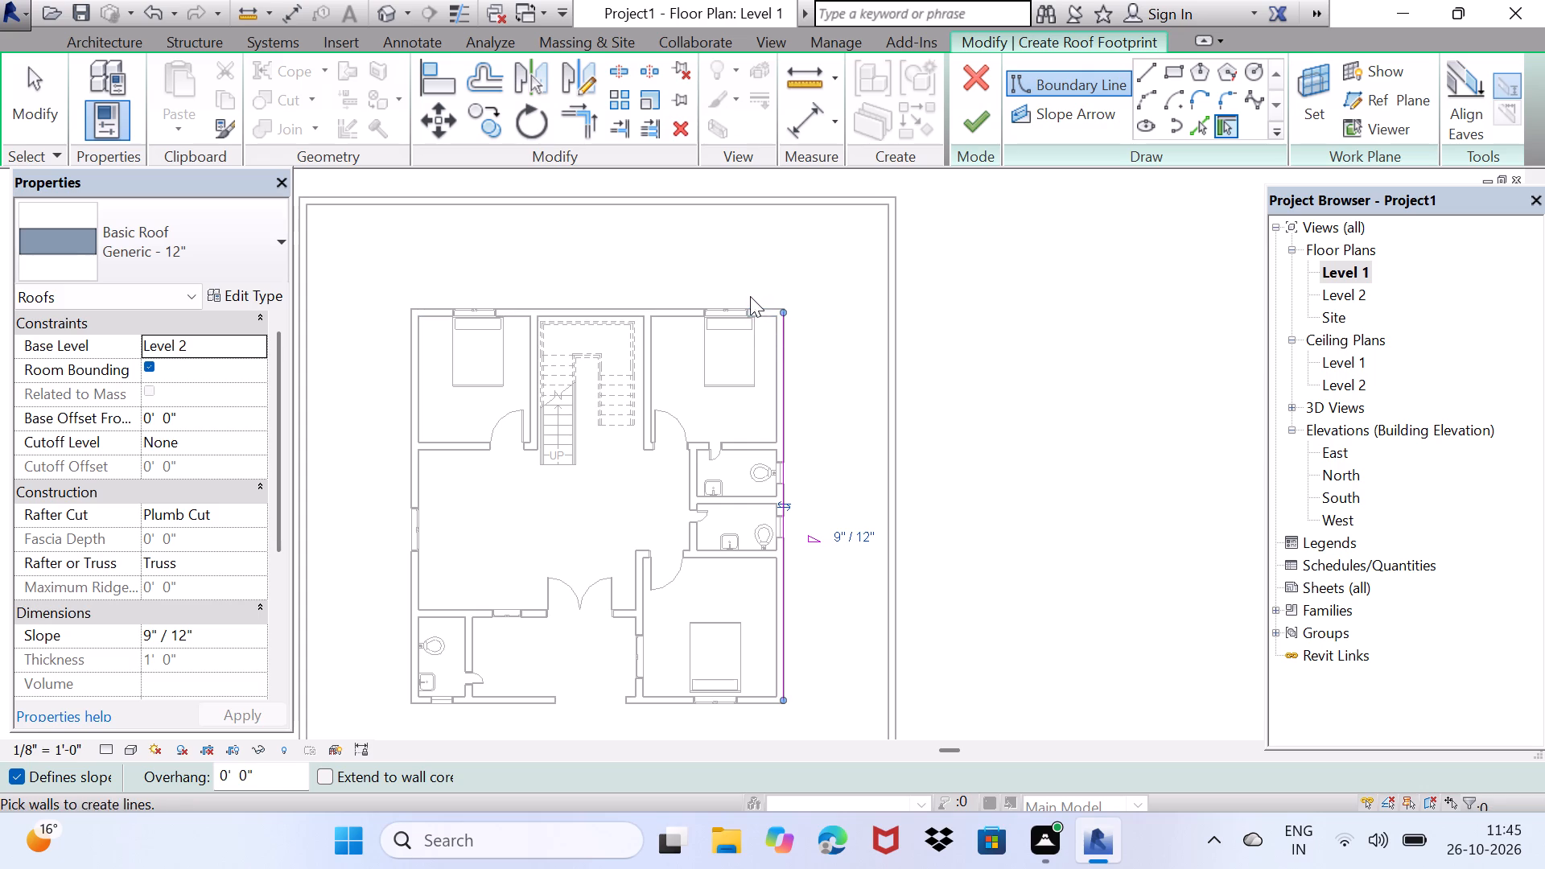
click(740, 313)
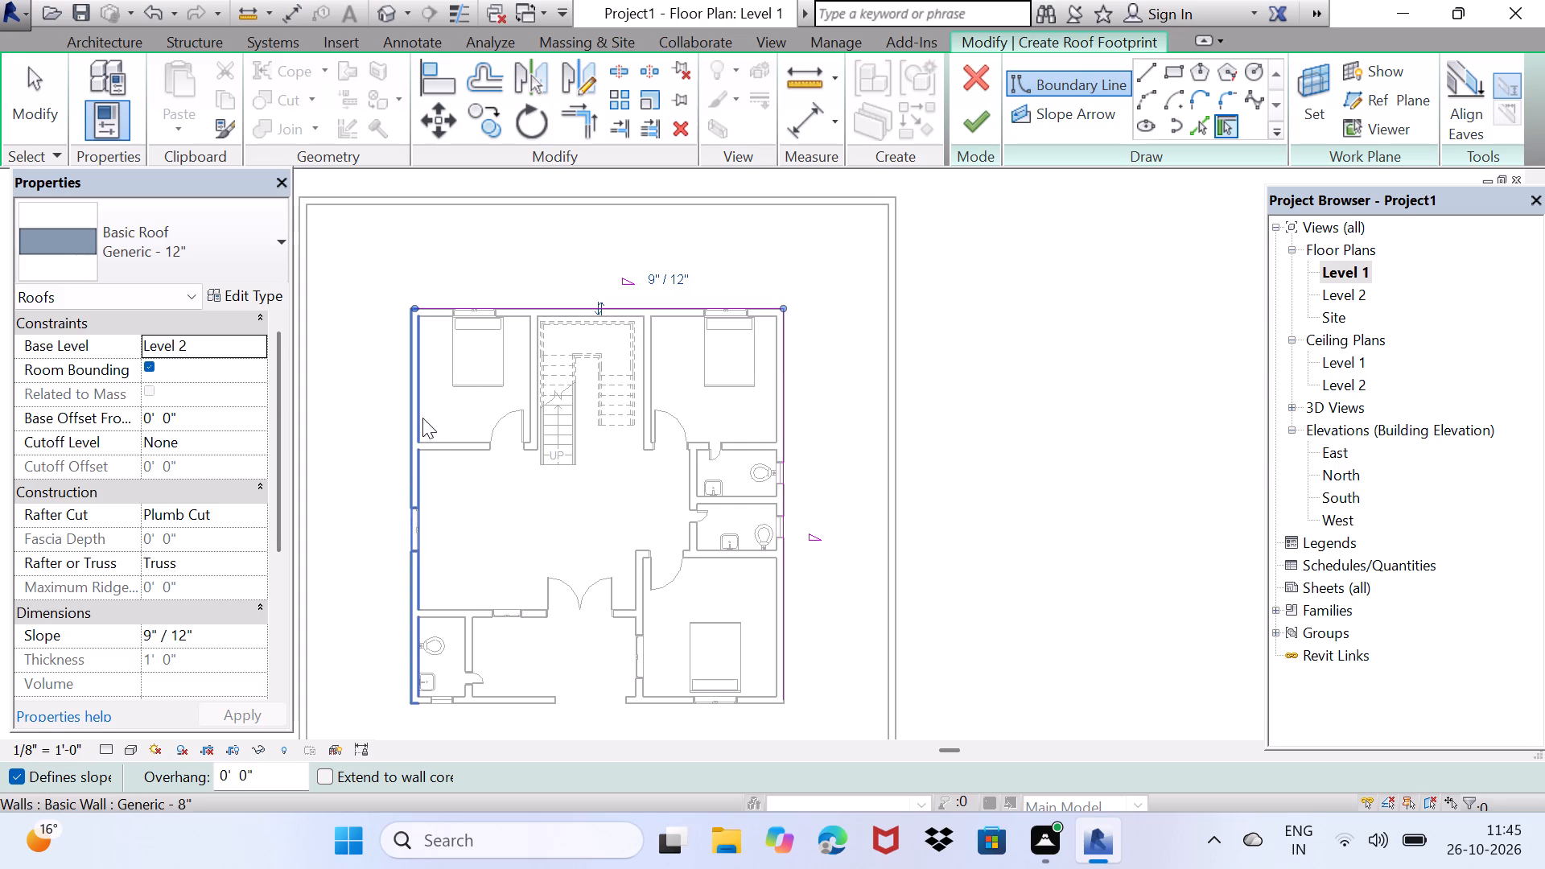
click(420, 418)
click(465, 711)
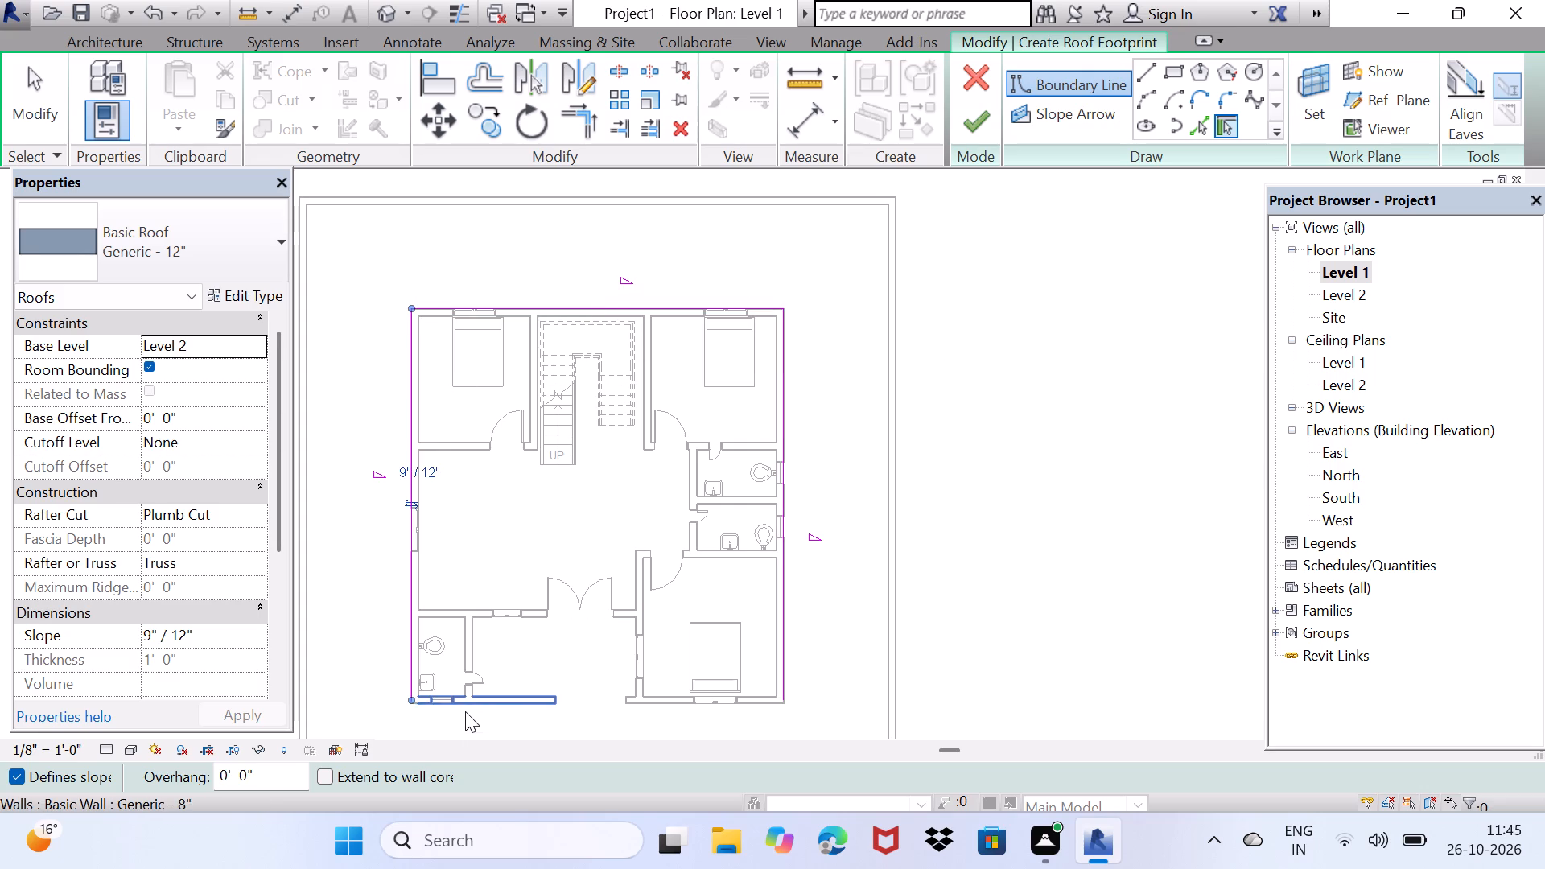
click(660, 706)
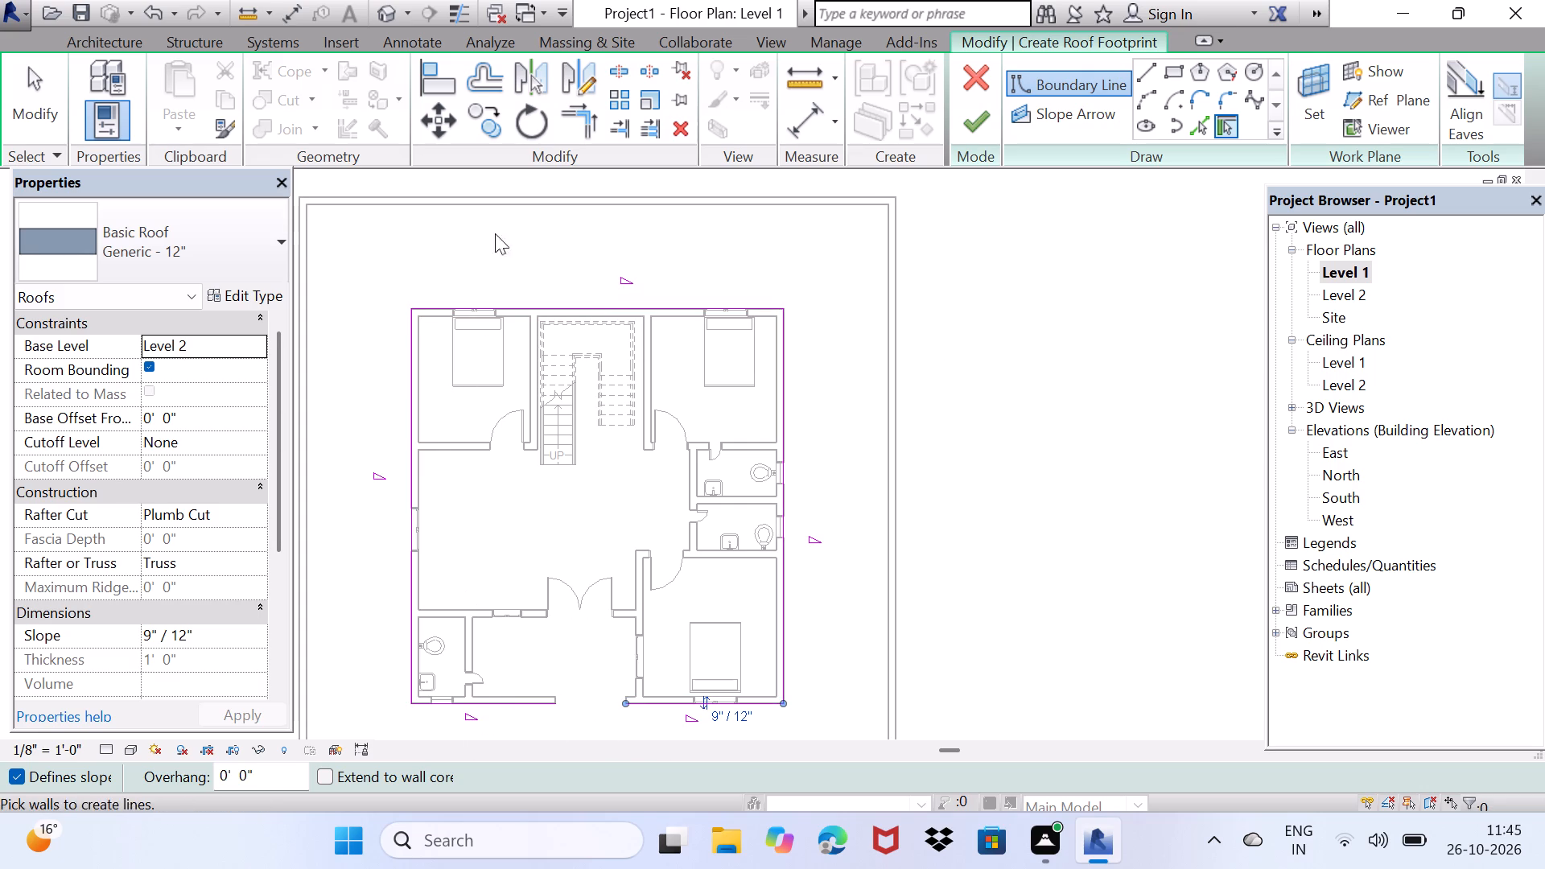
Trim the two south boundary lines together across the entrance gap, finish the roof and attach the highlighted walls to it.
click(578, 127)
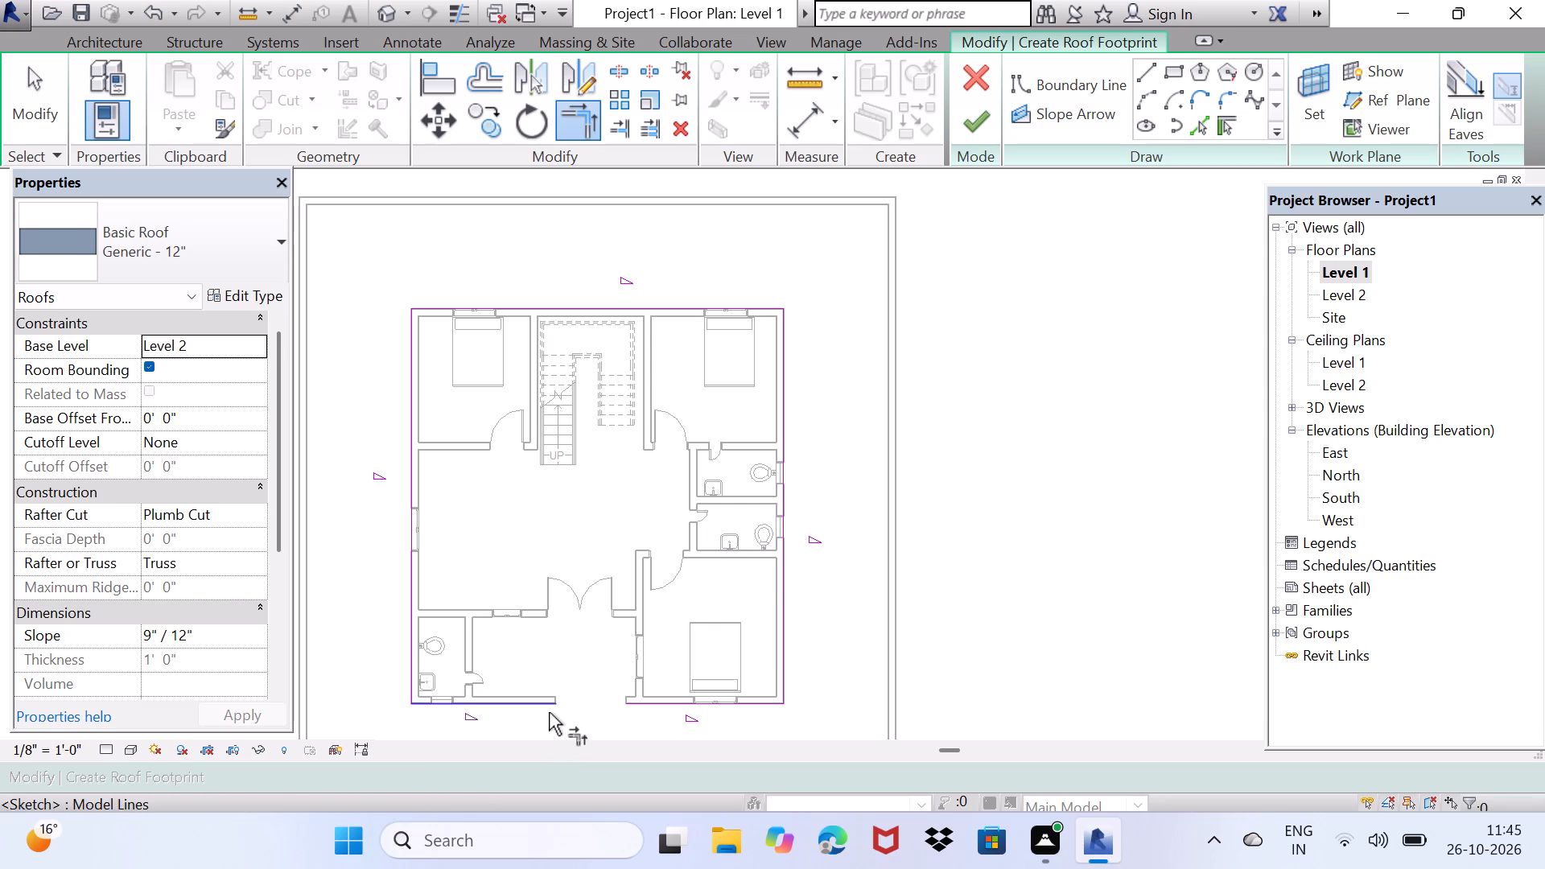
click(549, 712)
click(626, 705)
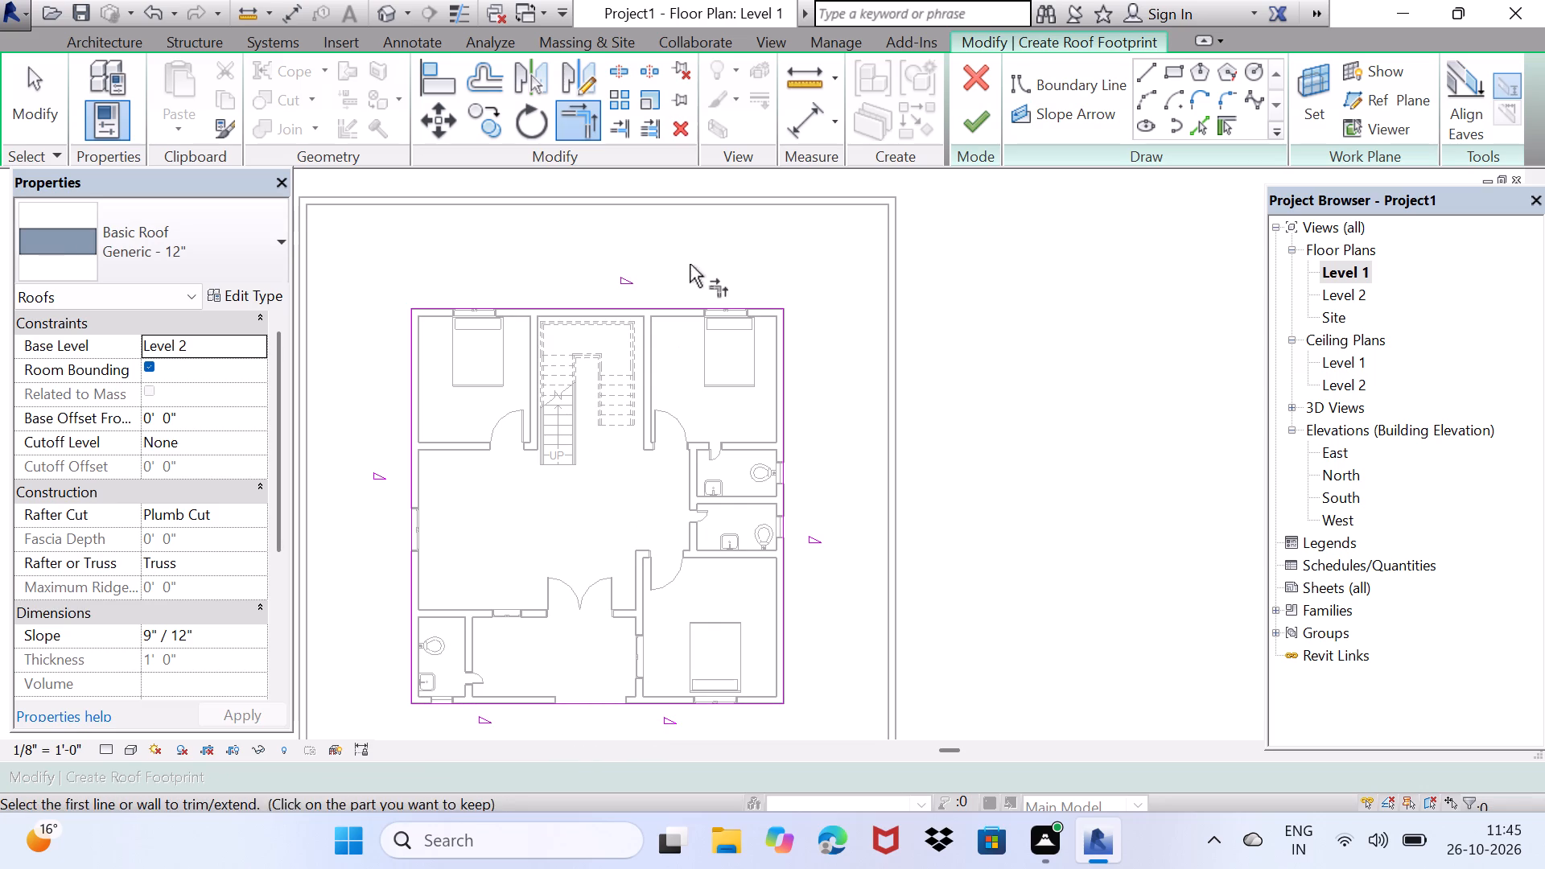
click(987, 117)
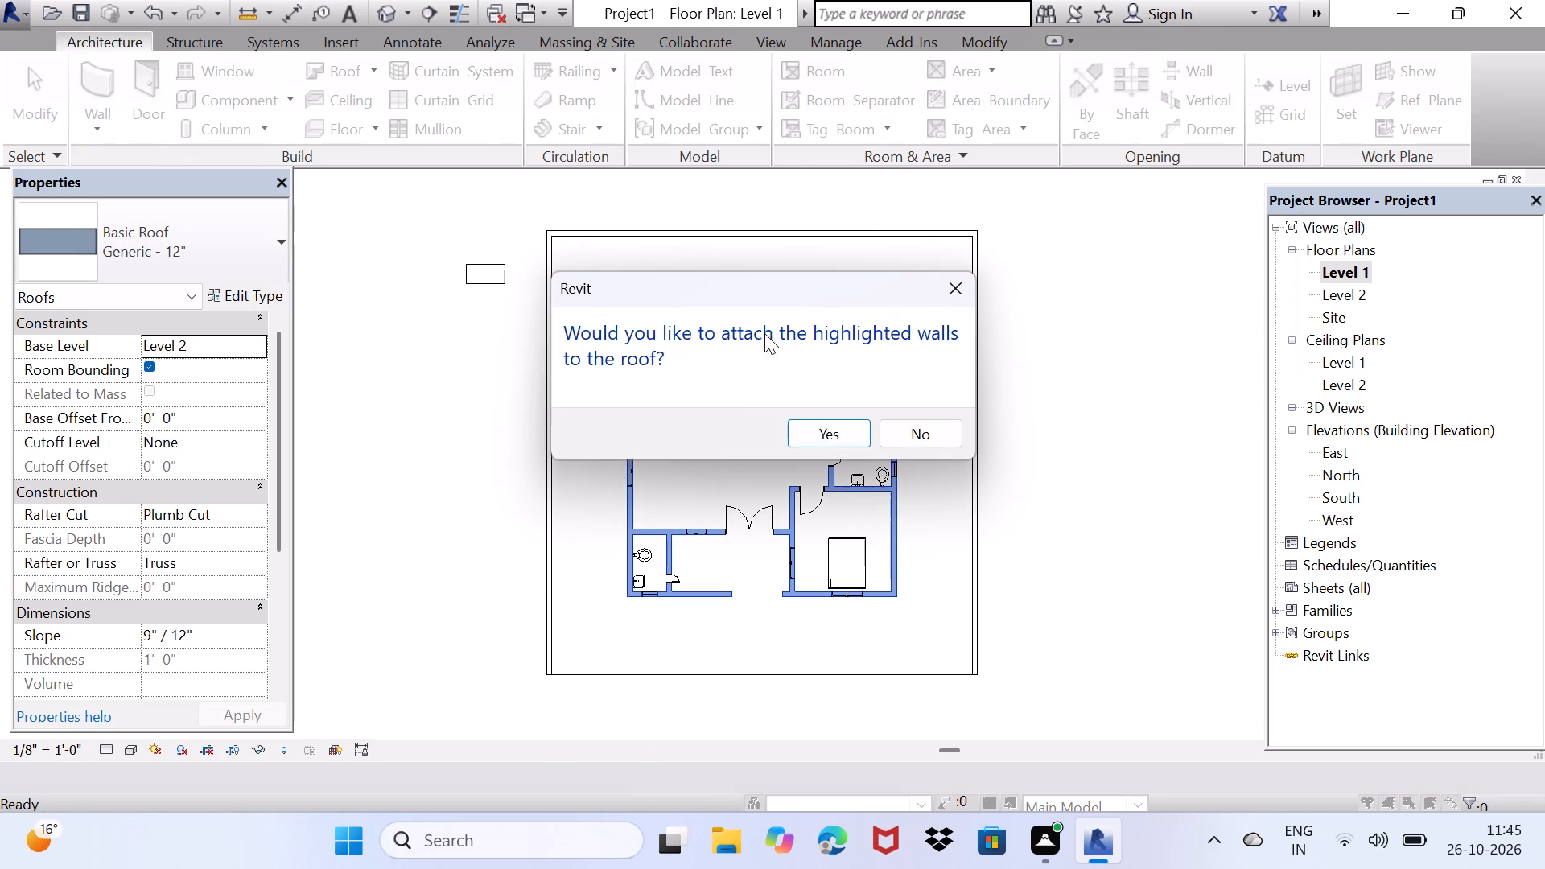
click(845, 423)
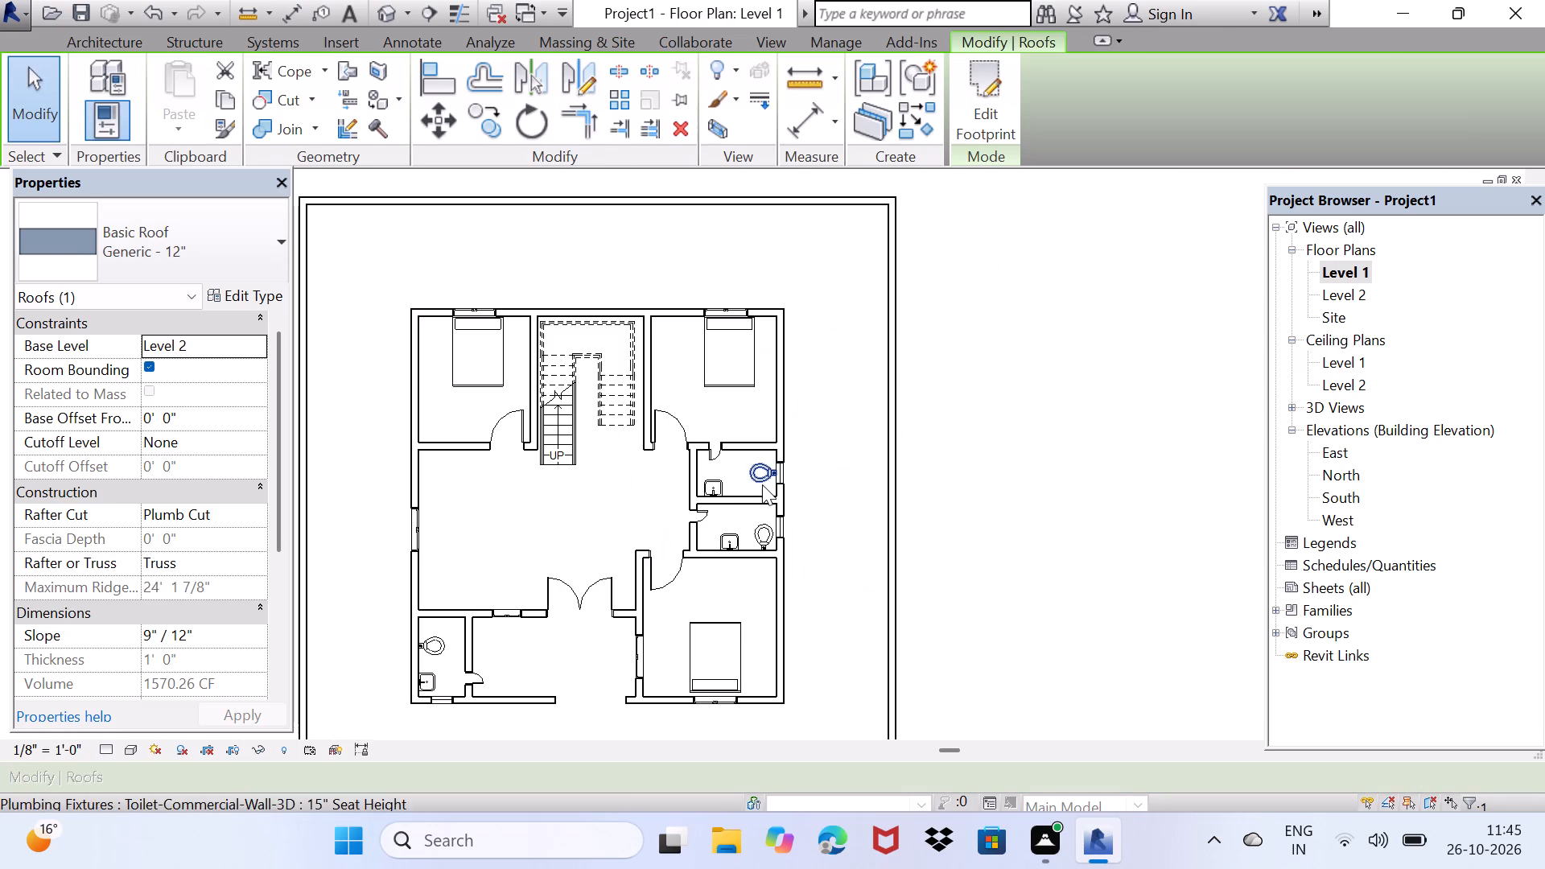
In the default 3D view, lower the roof's ridge with its shape handle to a maximum ridge height of about 16'-9".
middle_drag(731, 489, 820, 378)
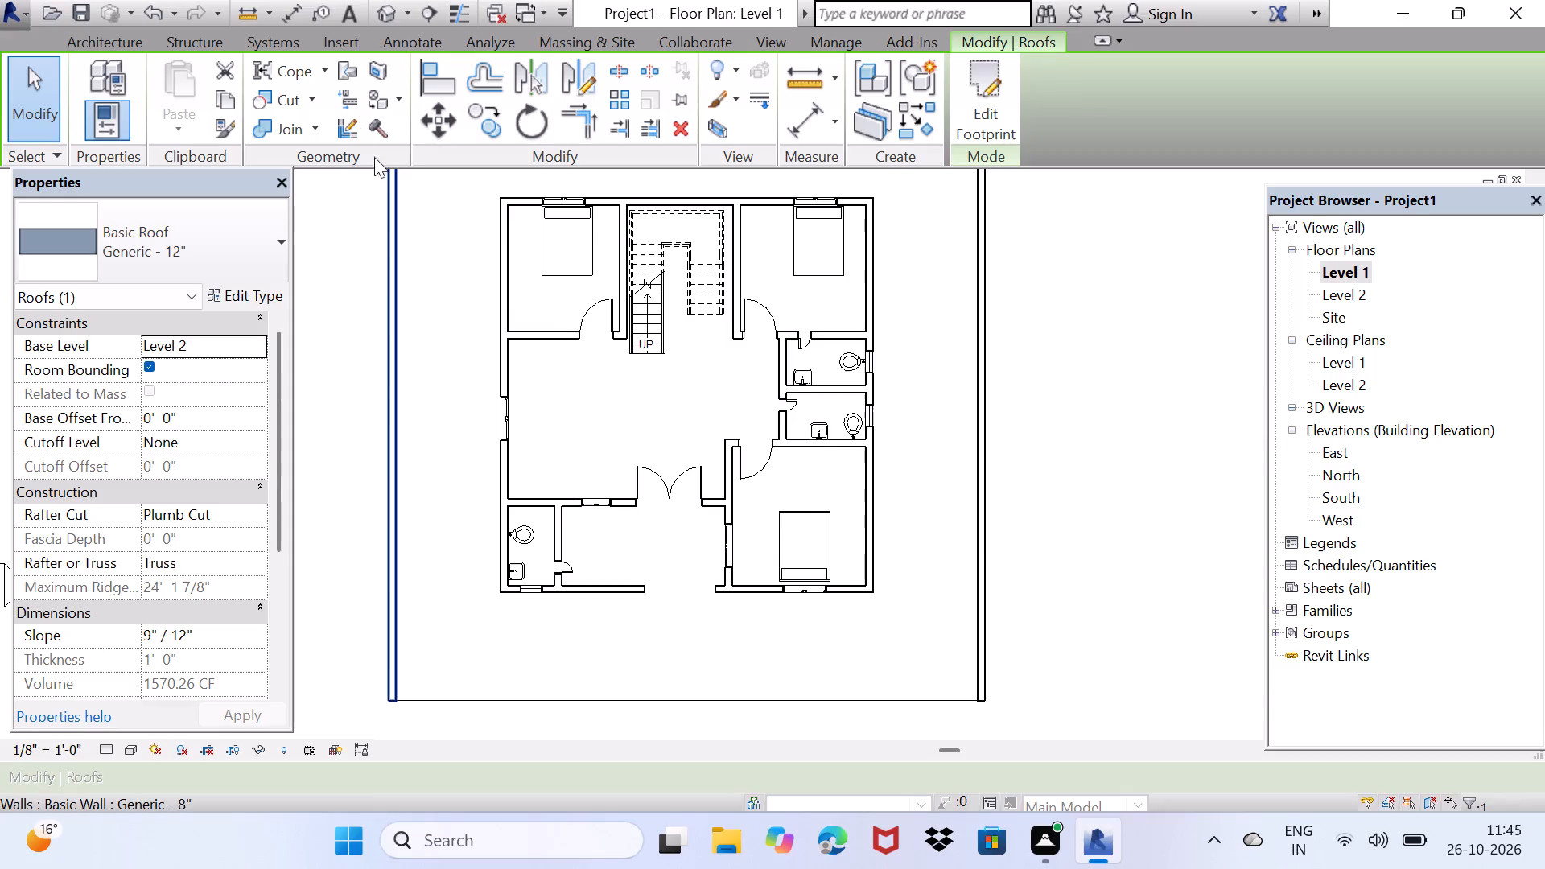
click(386, 15)
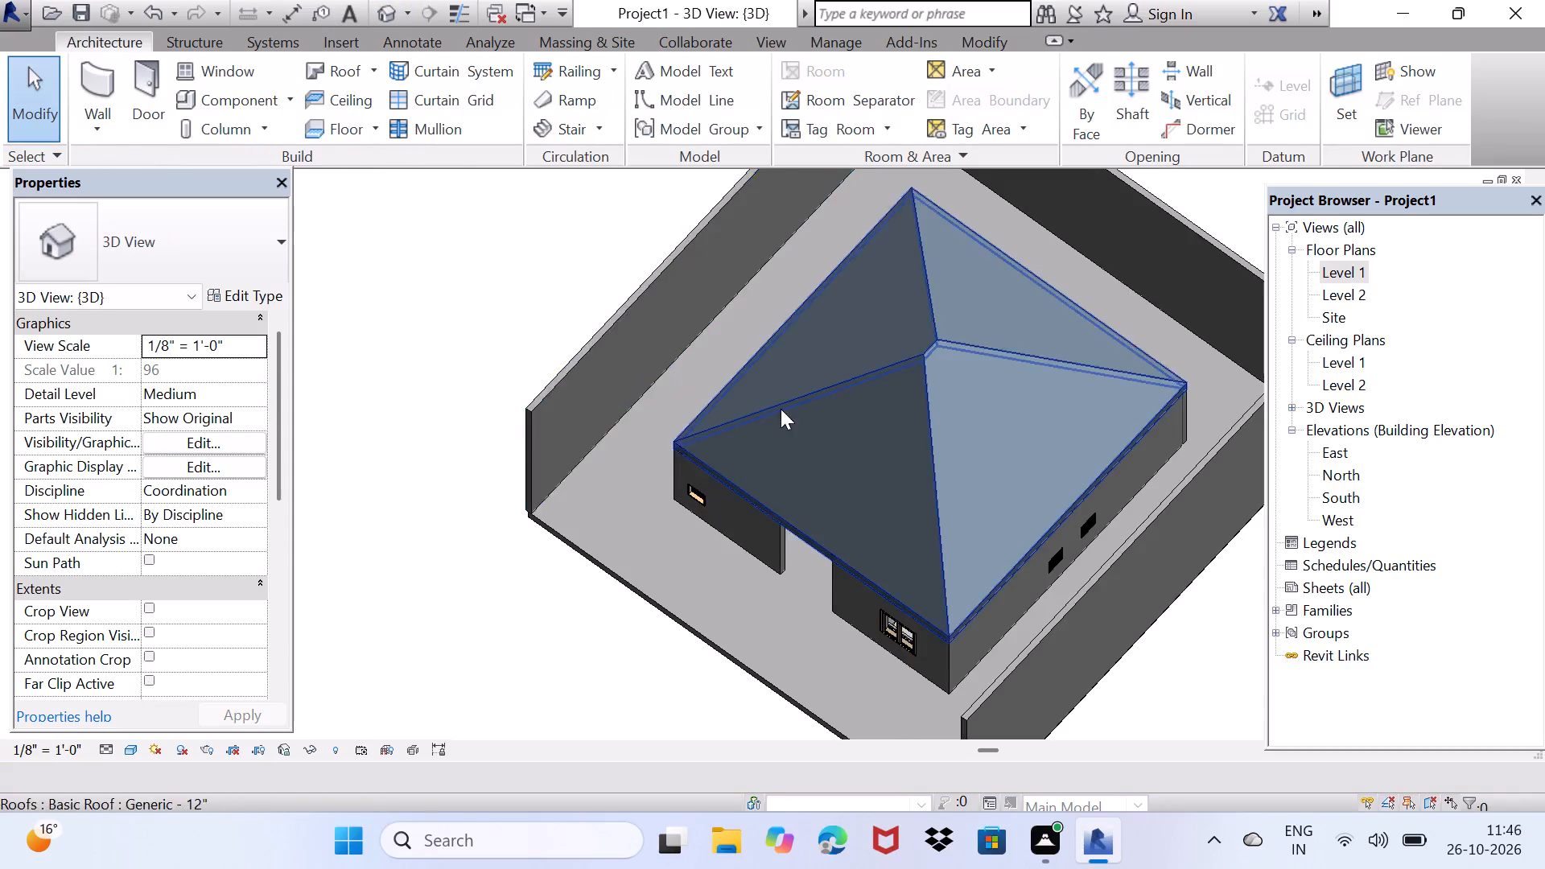
scroll(781, 409, down, 1)
click(903, 381)
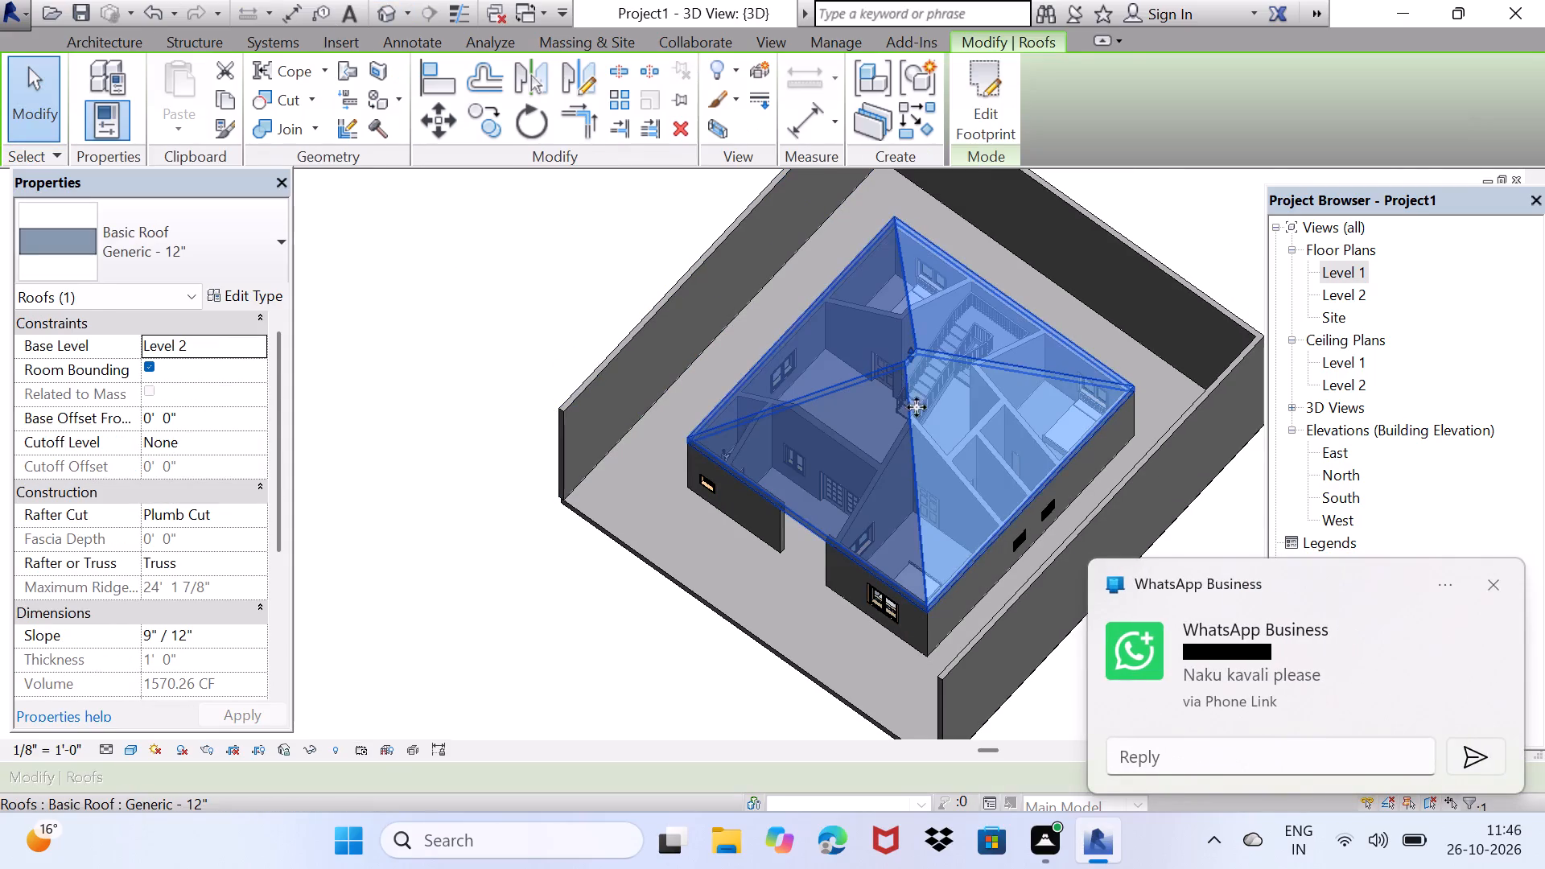
scroll(594, 598, down, 1)
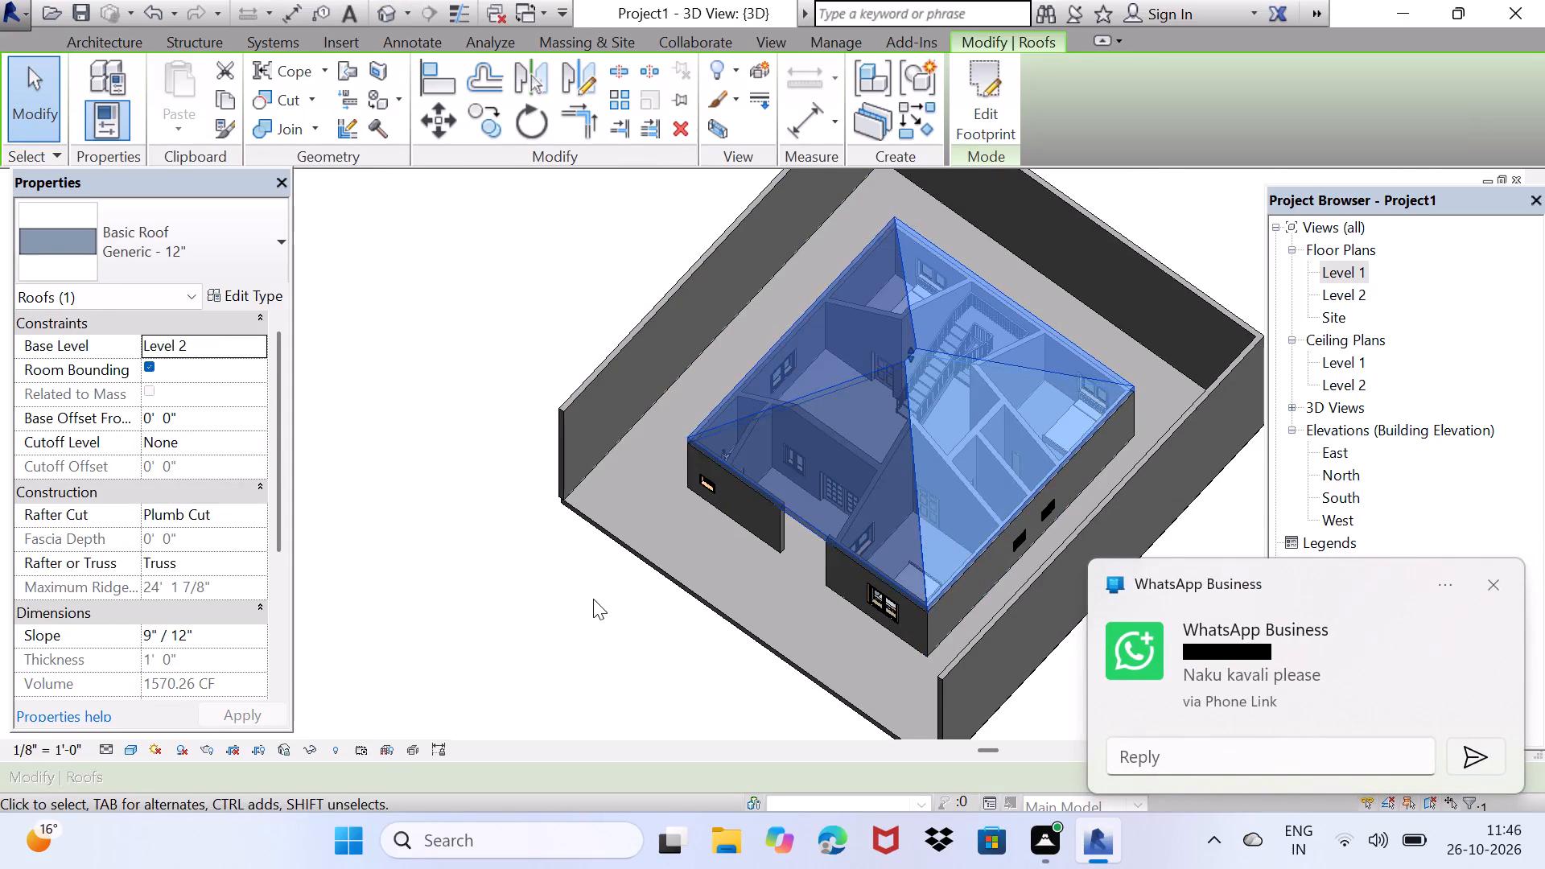
scroll(593, 599, down, 1)
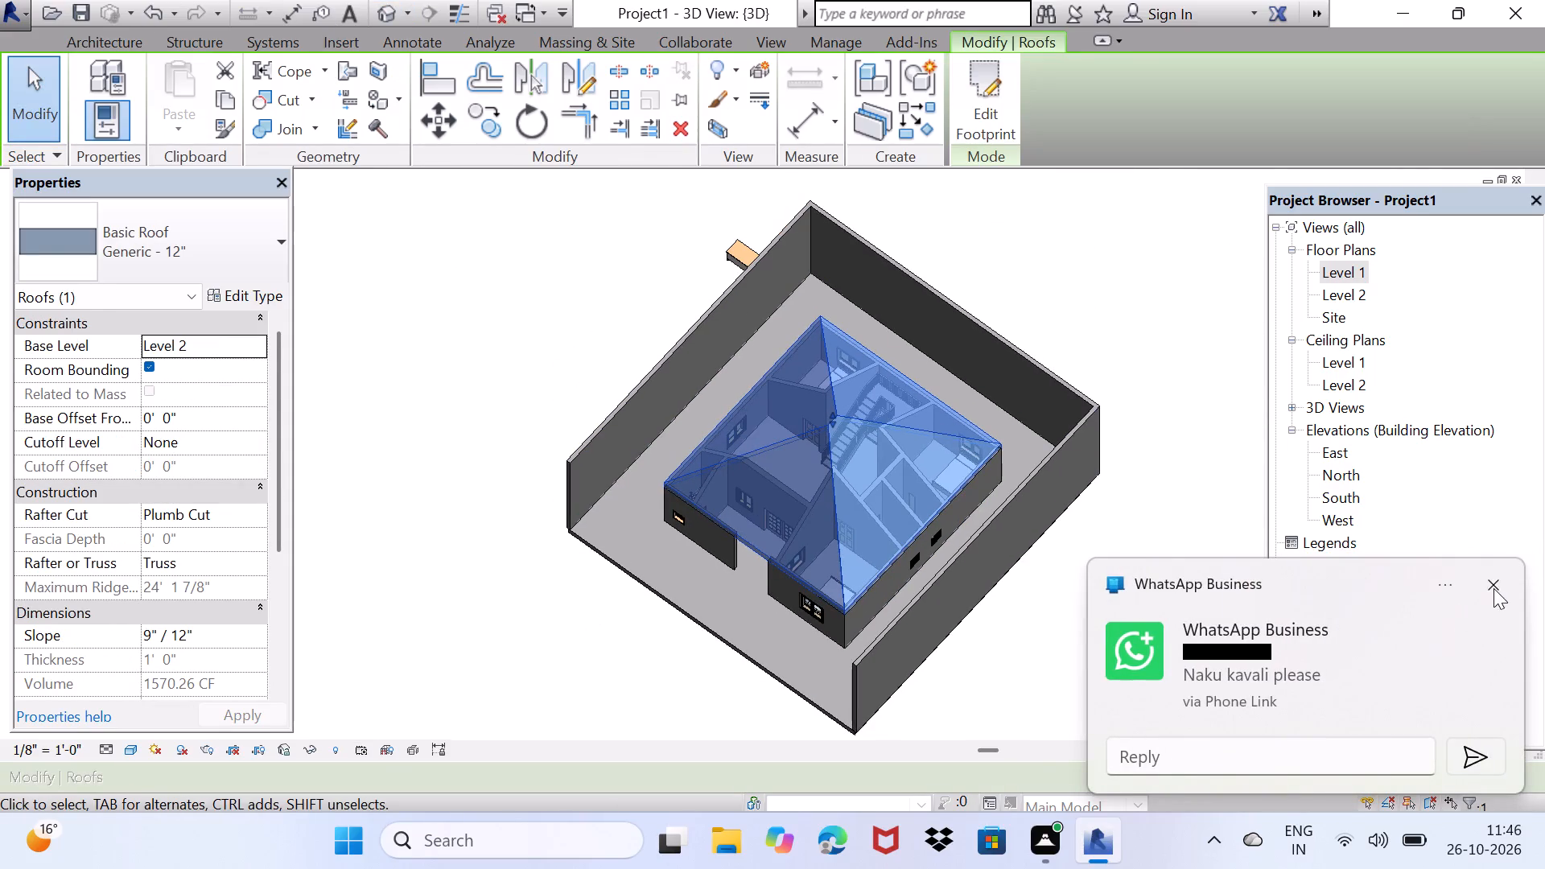
click(1493, 588)
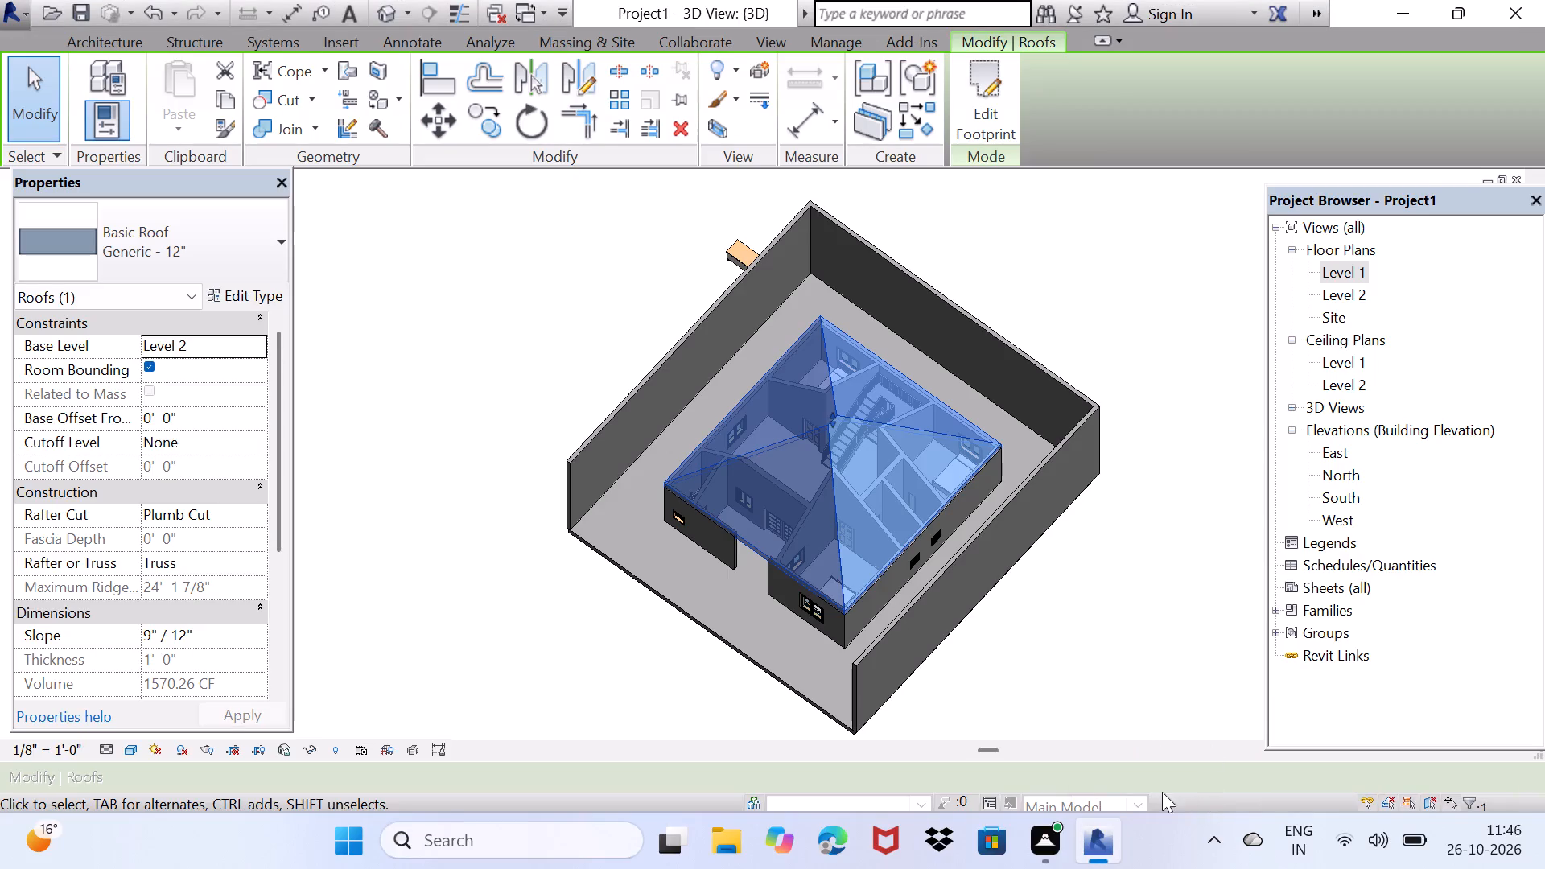
scroll(822, 477, up, 2)
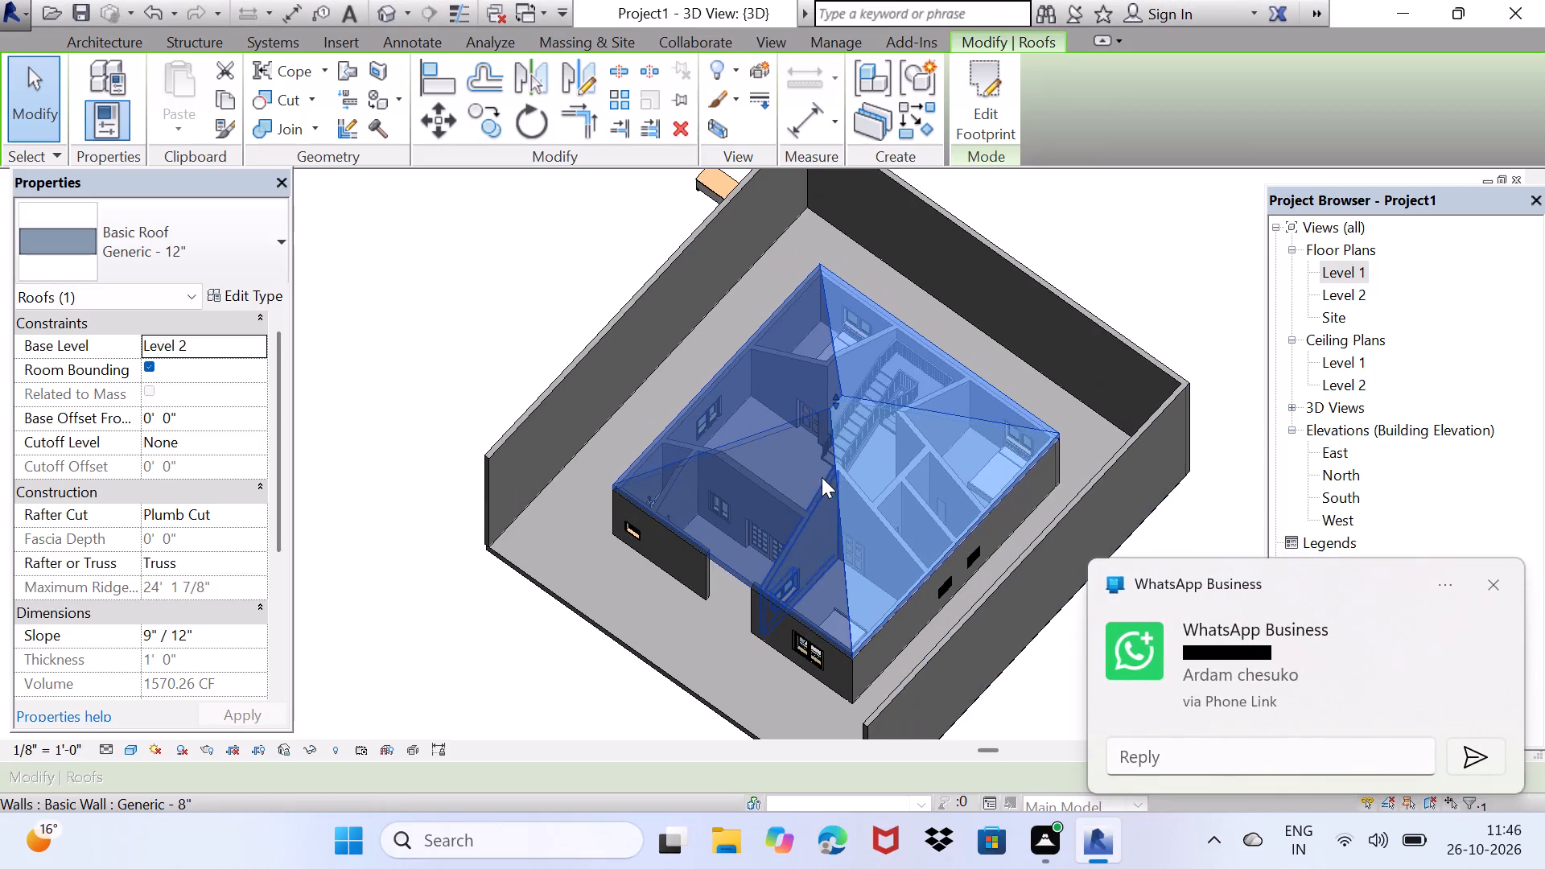
click(1499, 585)
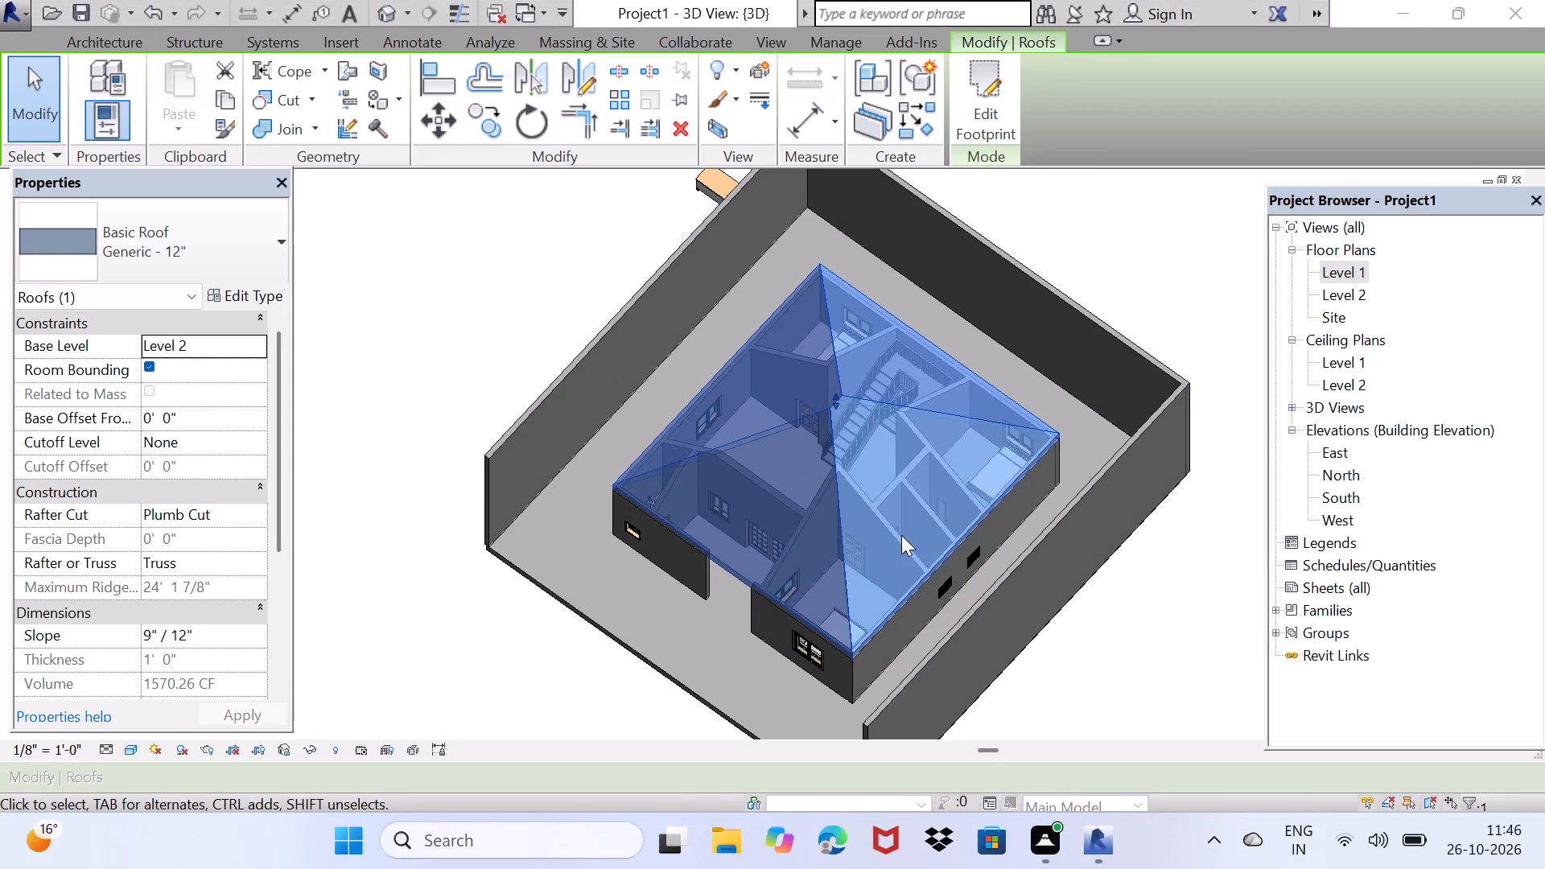
drag(834, 405, 834, 416)
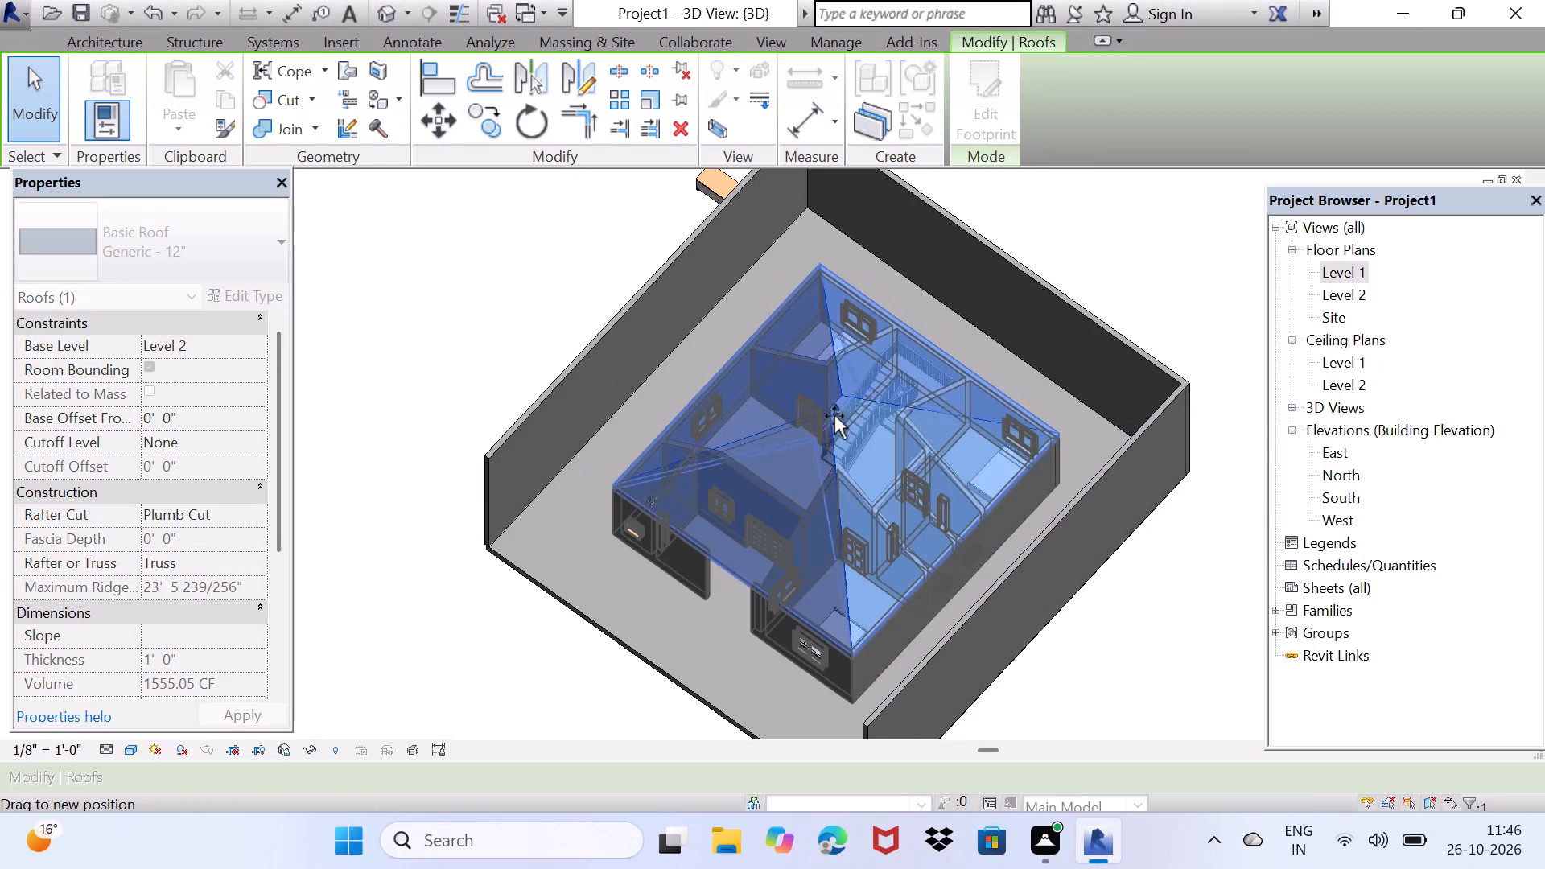
drag(834, 416, 838, 434)
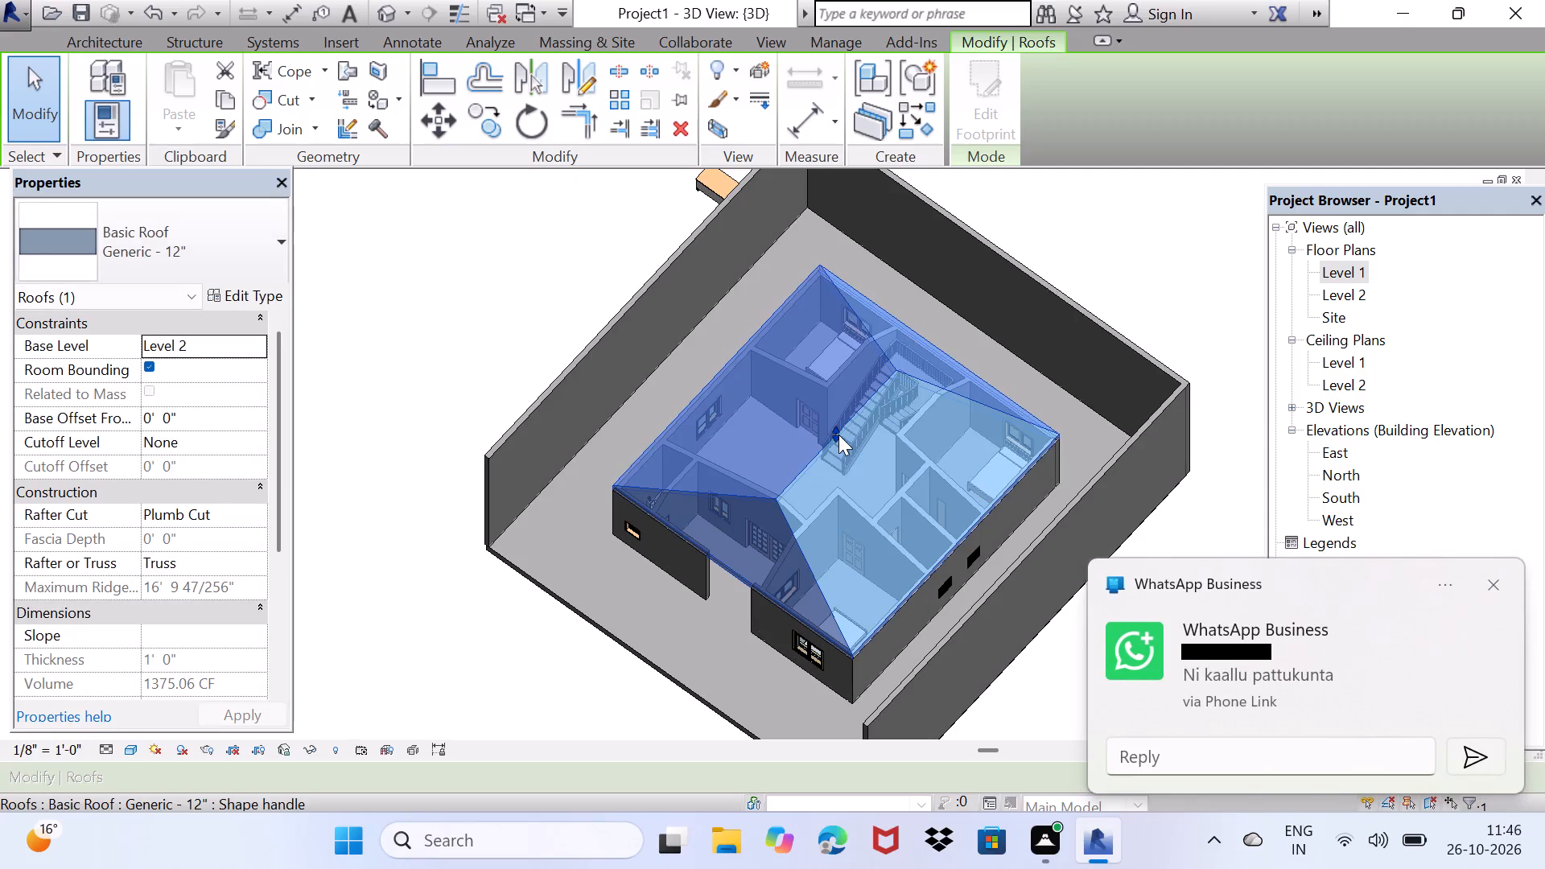
key(space)
drag(509, 355, 511, 342)
middle_drag(752, 560, 941, 238)
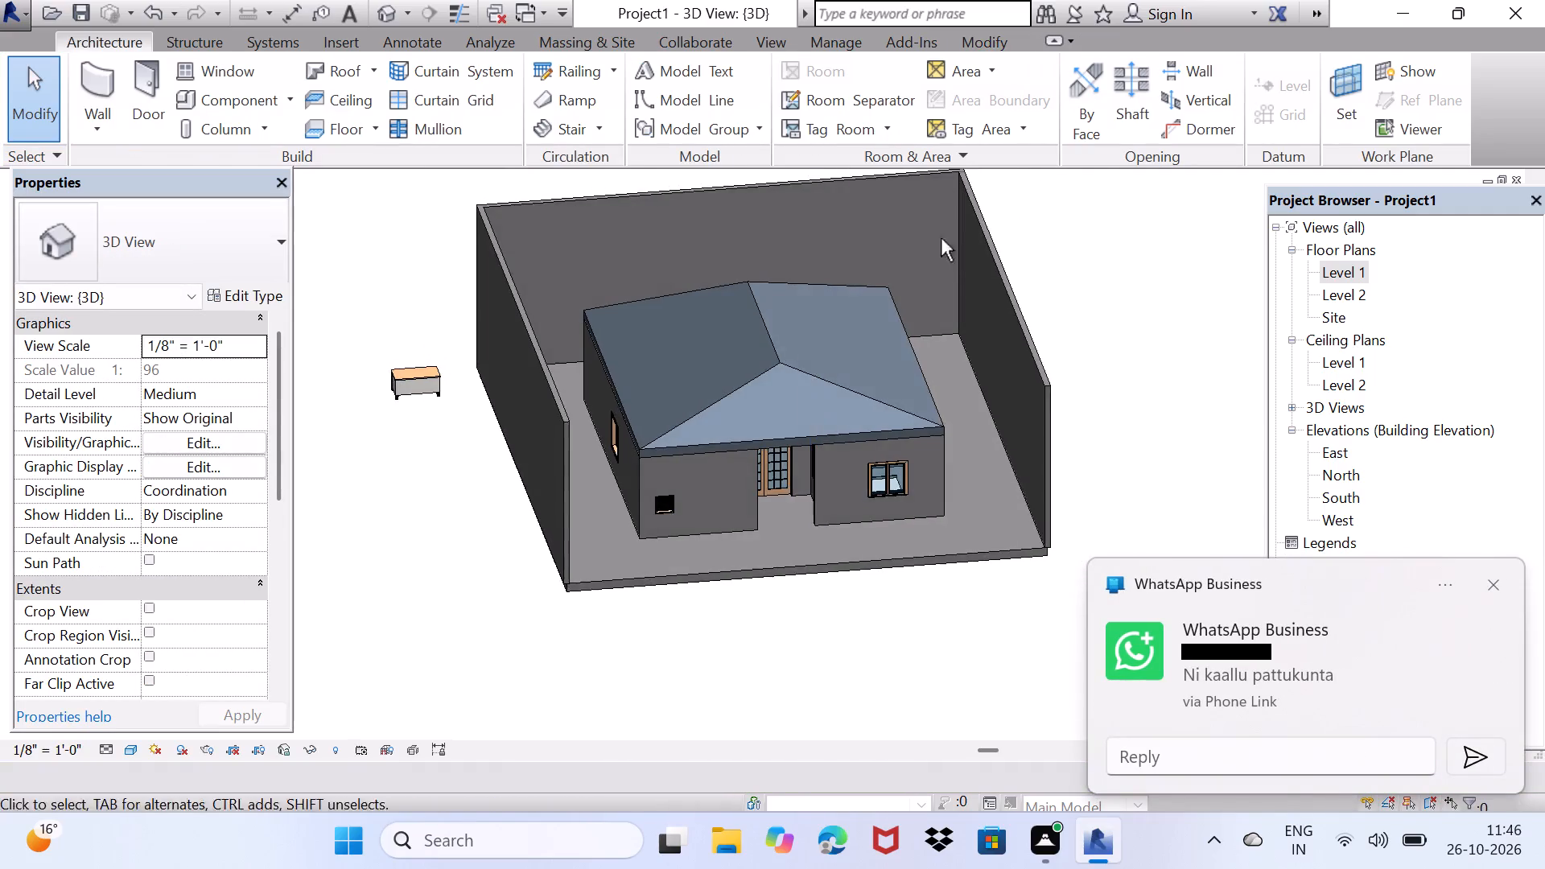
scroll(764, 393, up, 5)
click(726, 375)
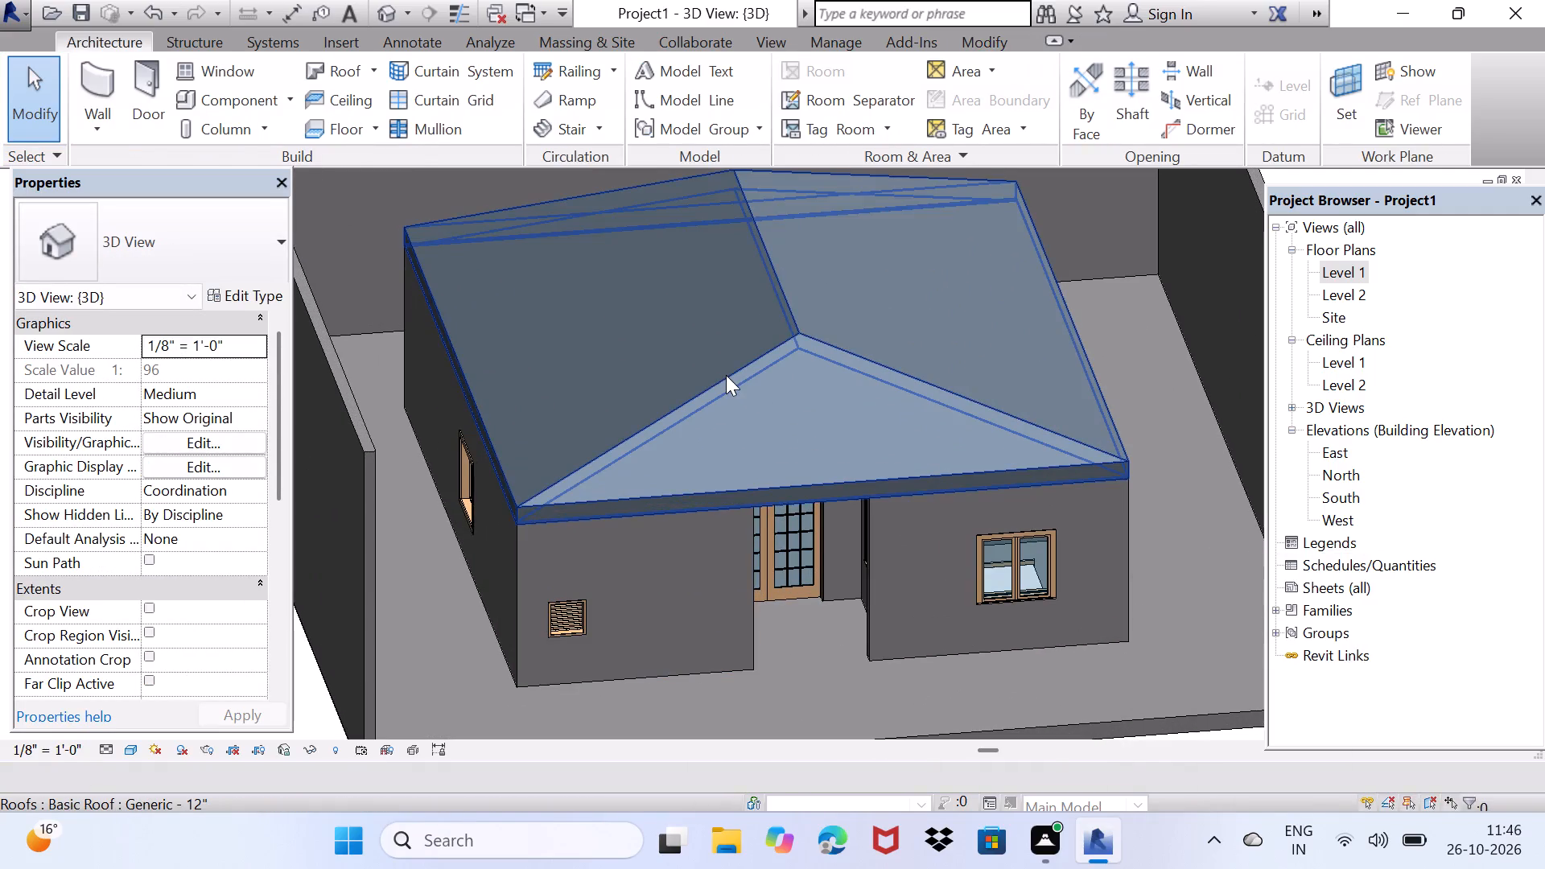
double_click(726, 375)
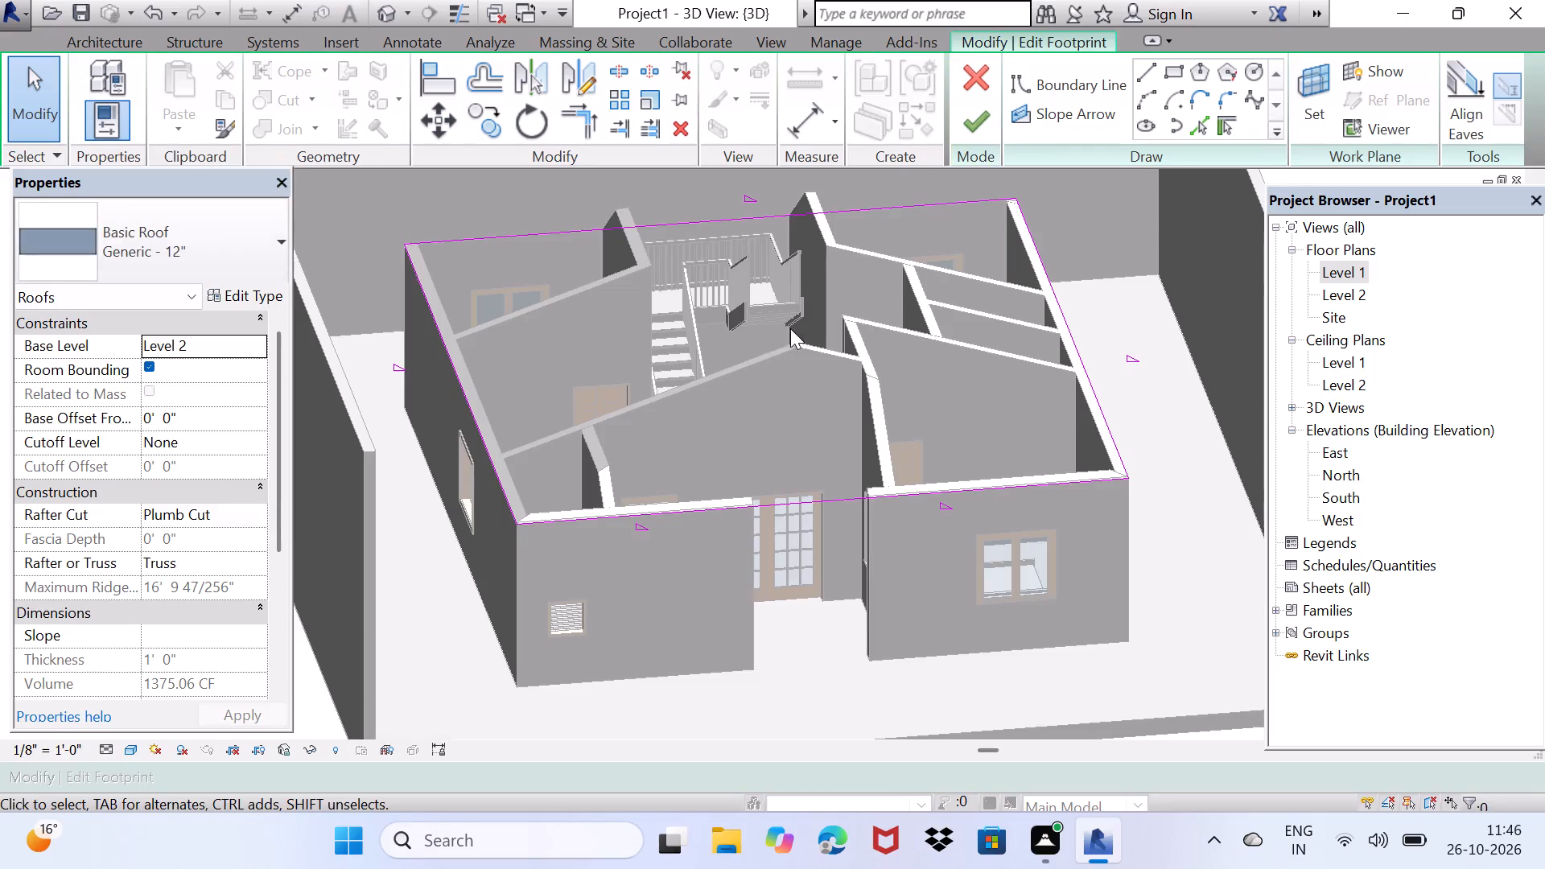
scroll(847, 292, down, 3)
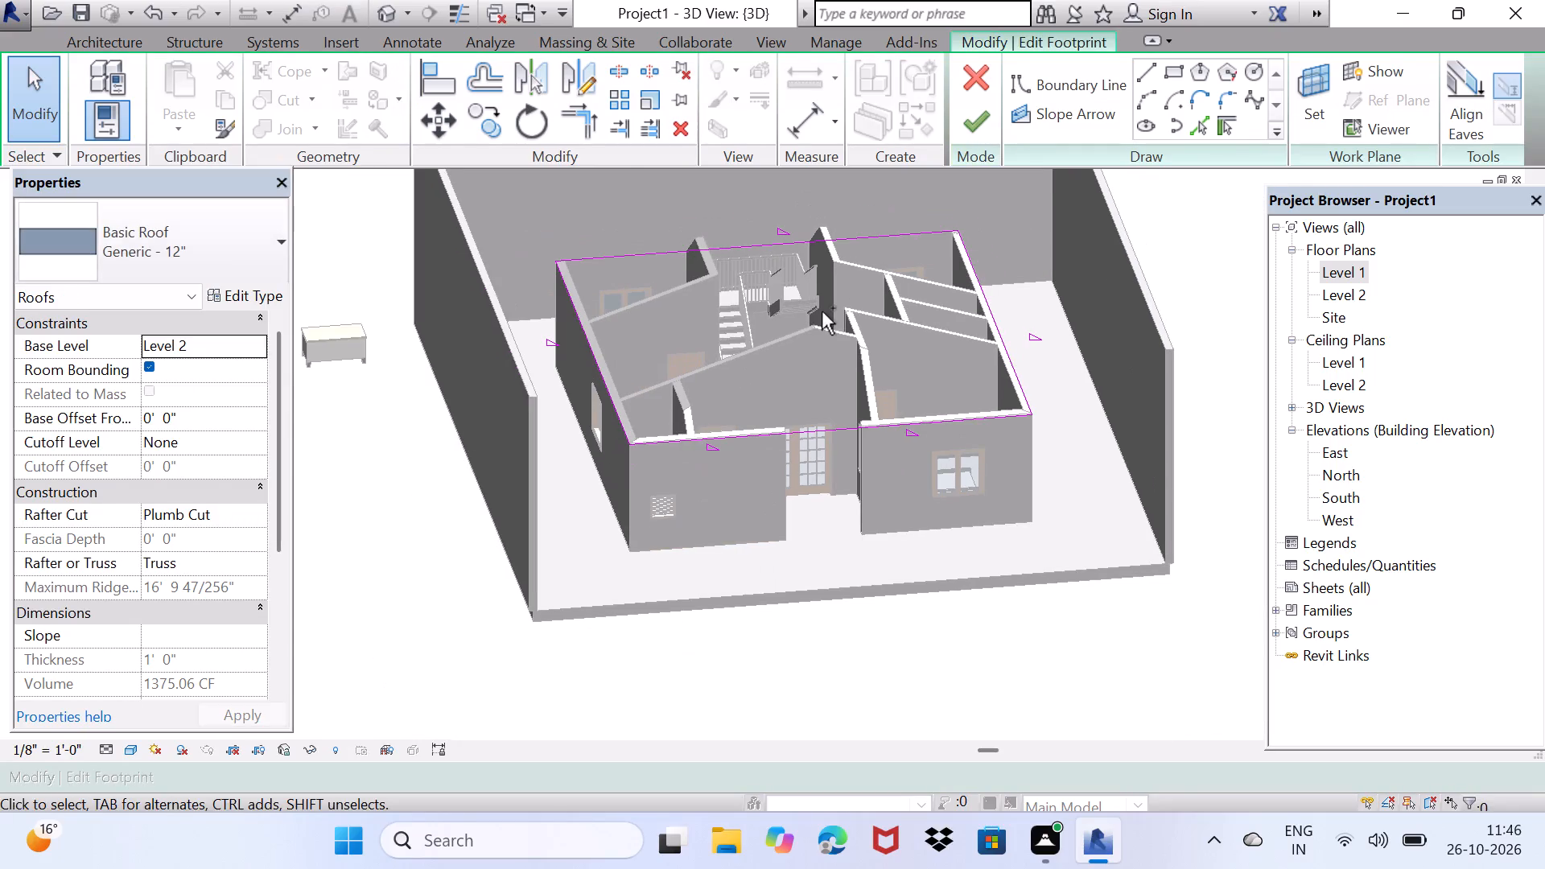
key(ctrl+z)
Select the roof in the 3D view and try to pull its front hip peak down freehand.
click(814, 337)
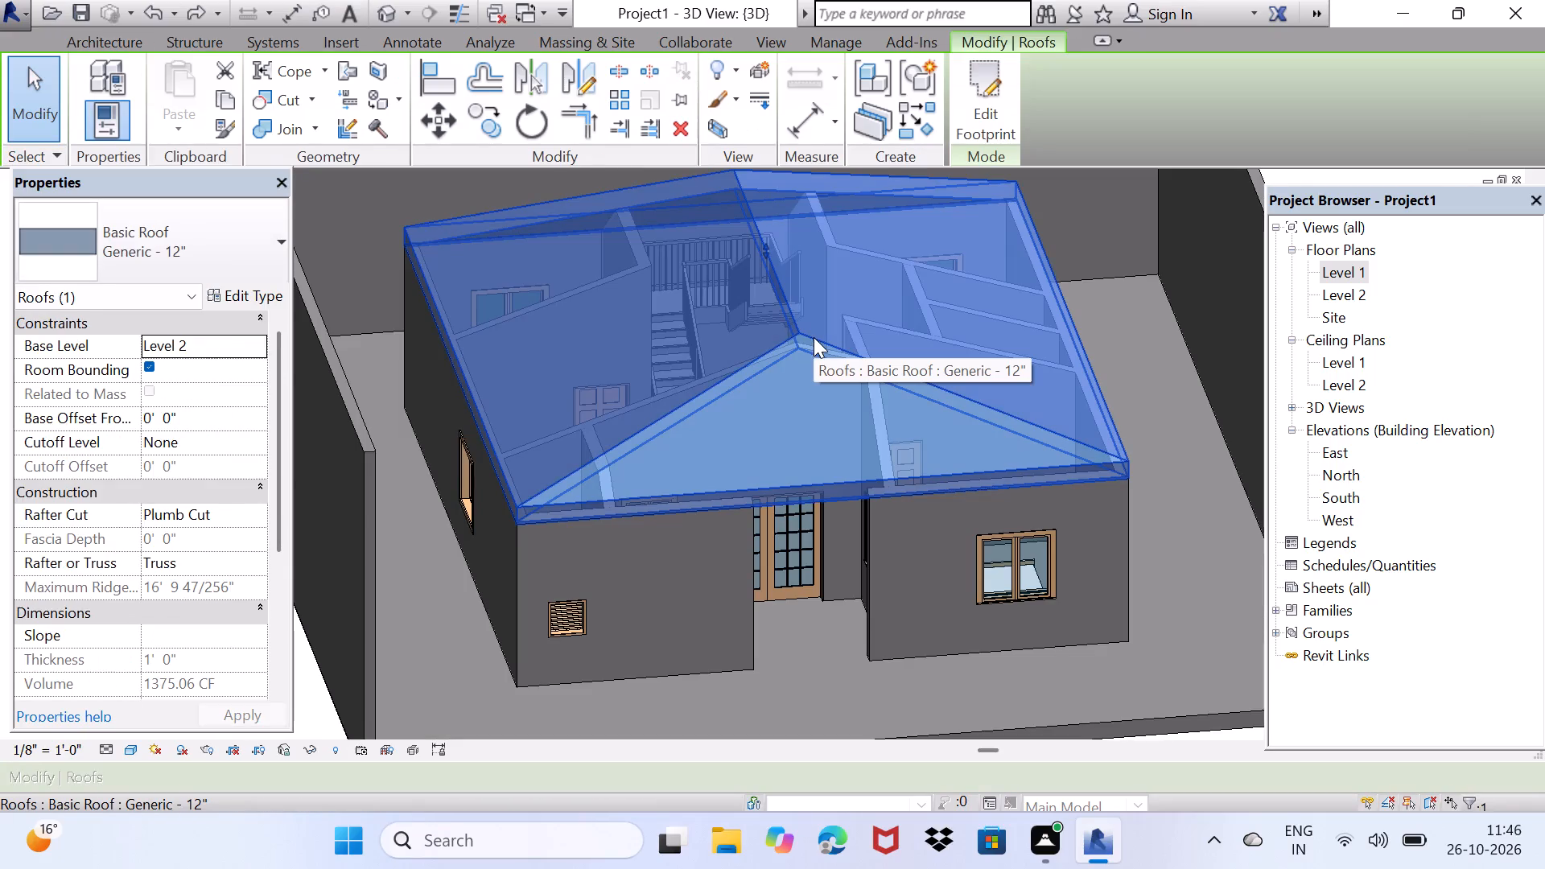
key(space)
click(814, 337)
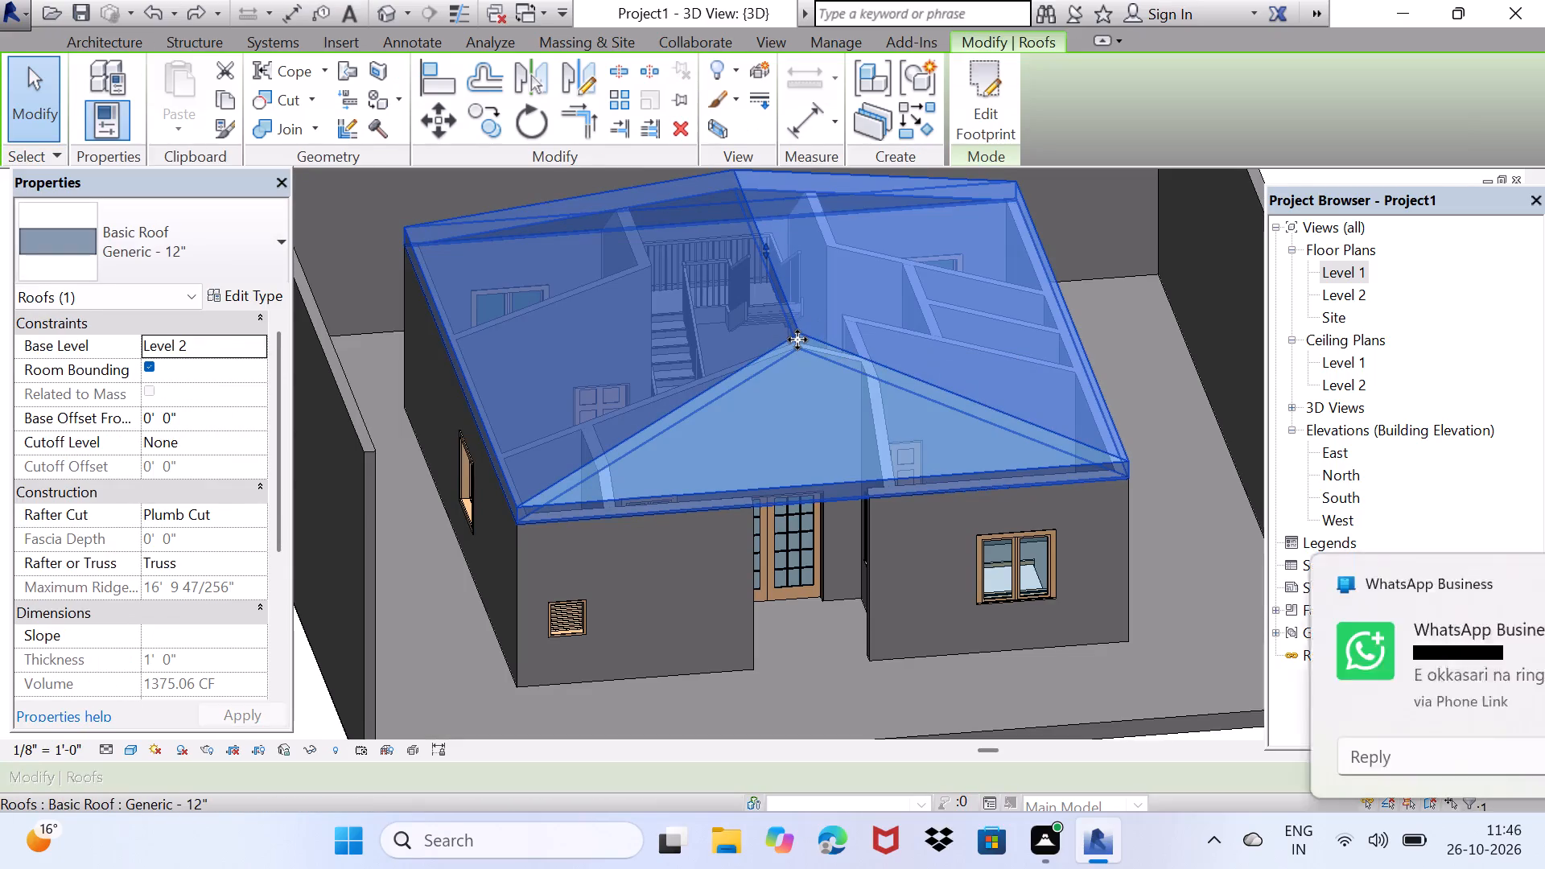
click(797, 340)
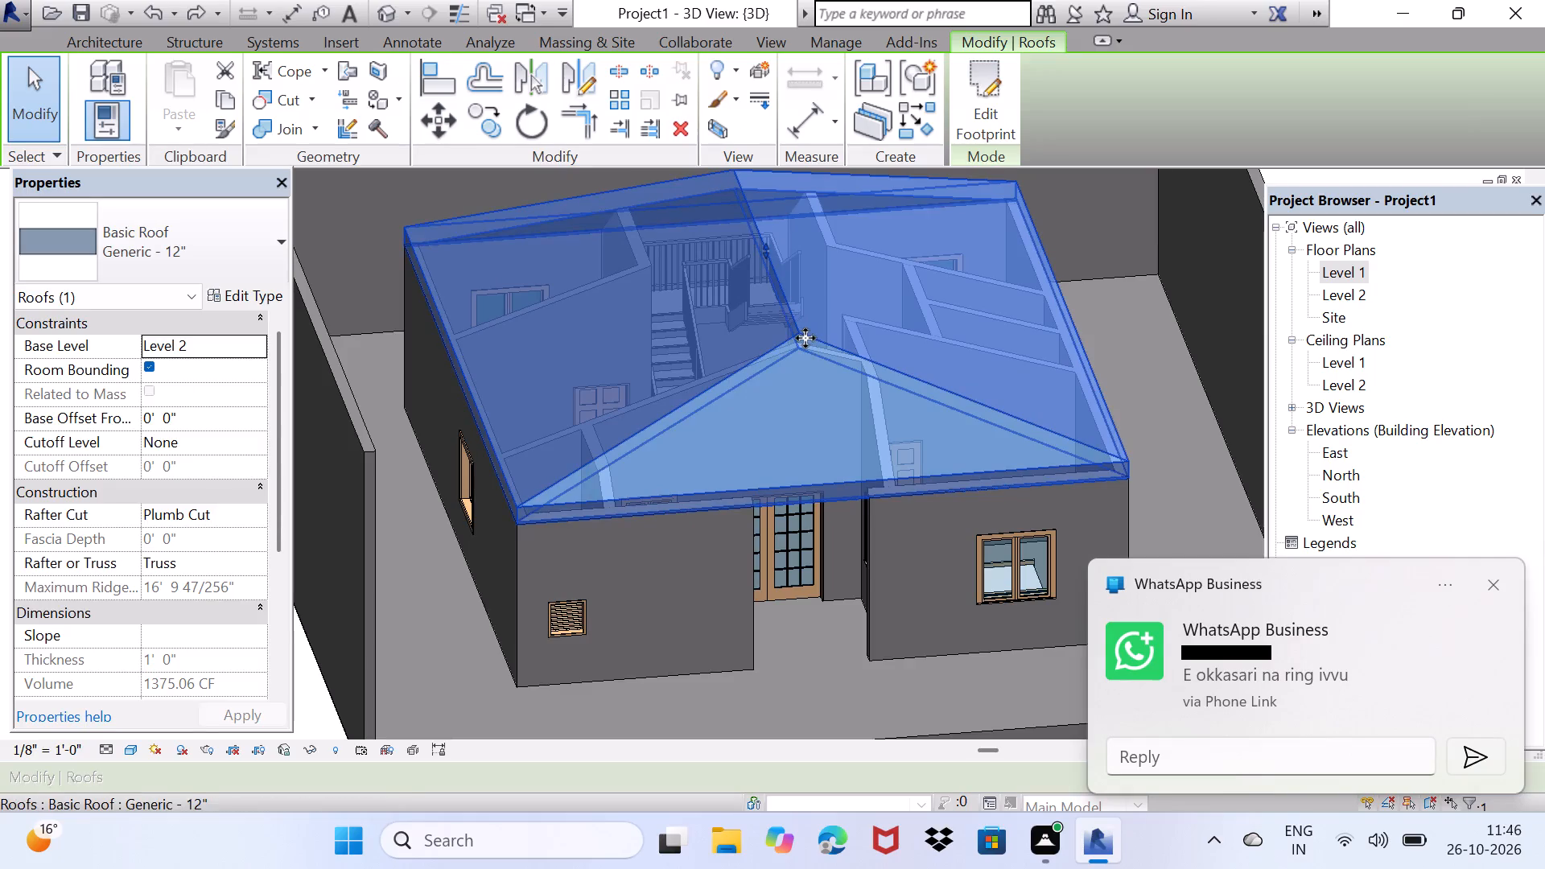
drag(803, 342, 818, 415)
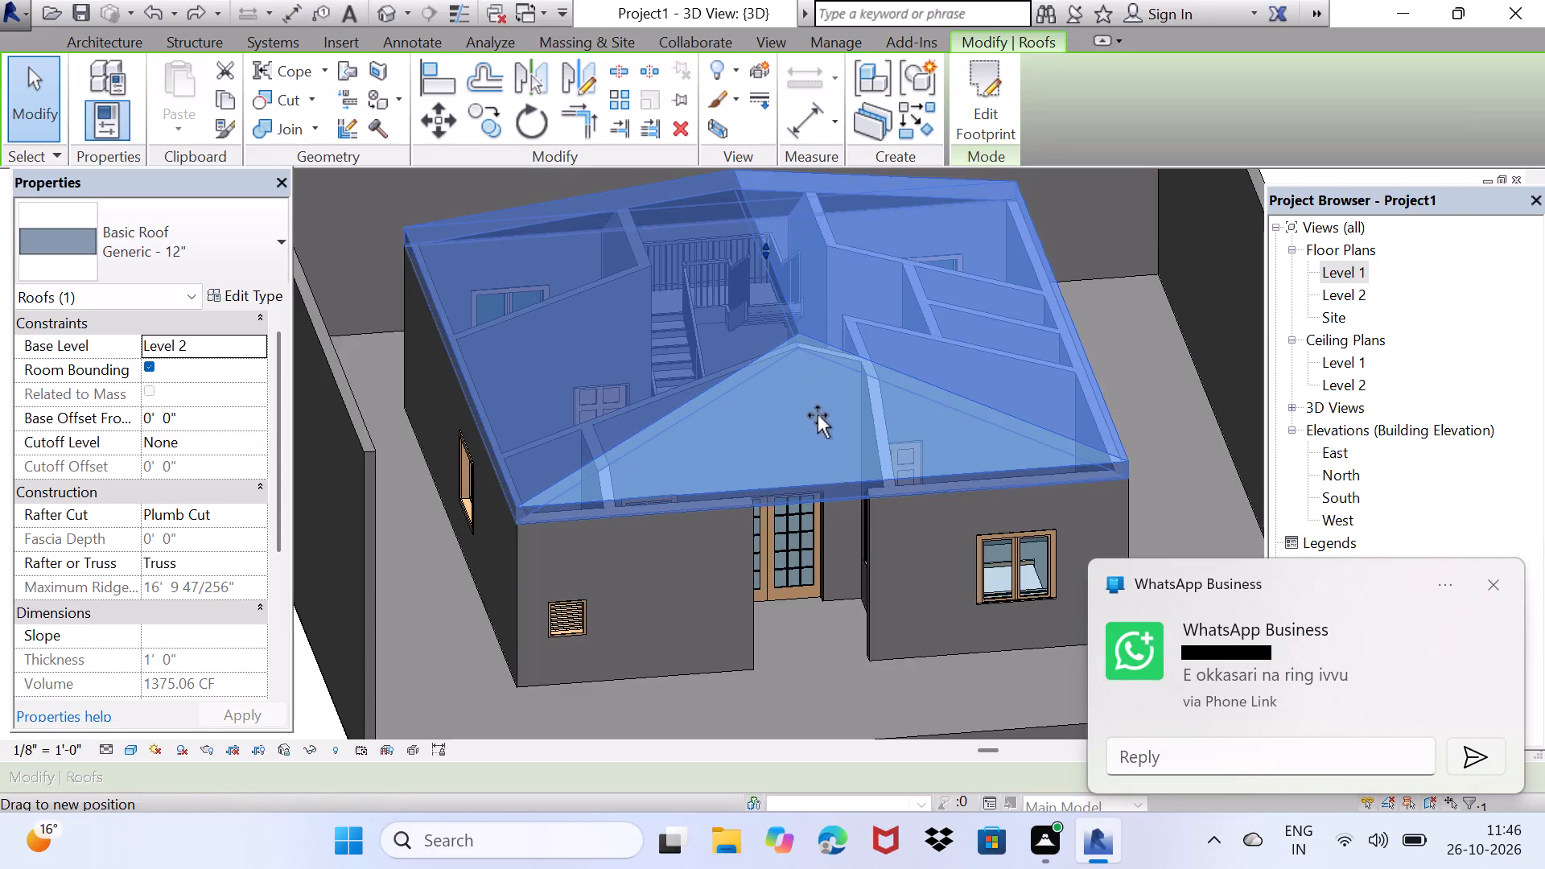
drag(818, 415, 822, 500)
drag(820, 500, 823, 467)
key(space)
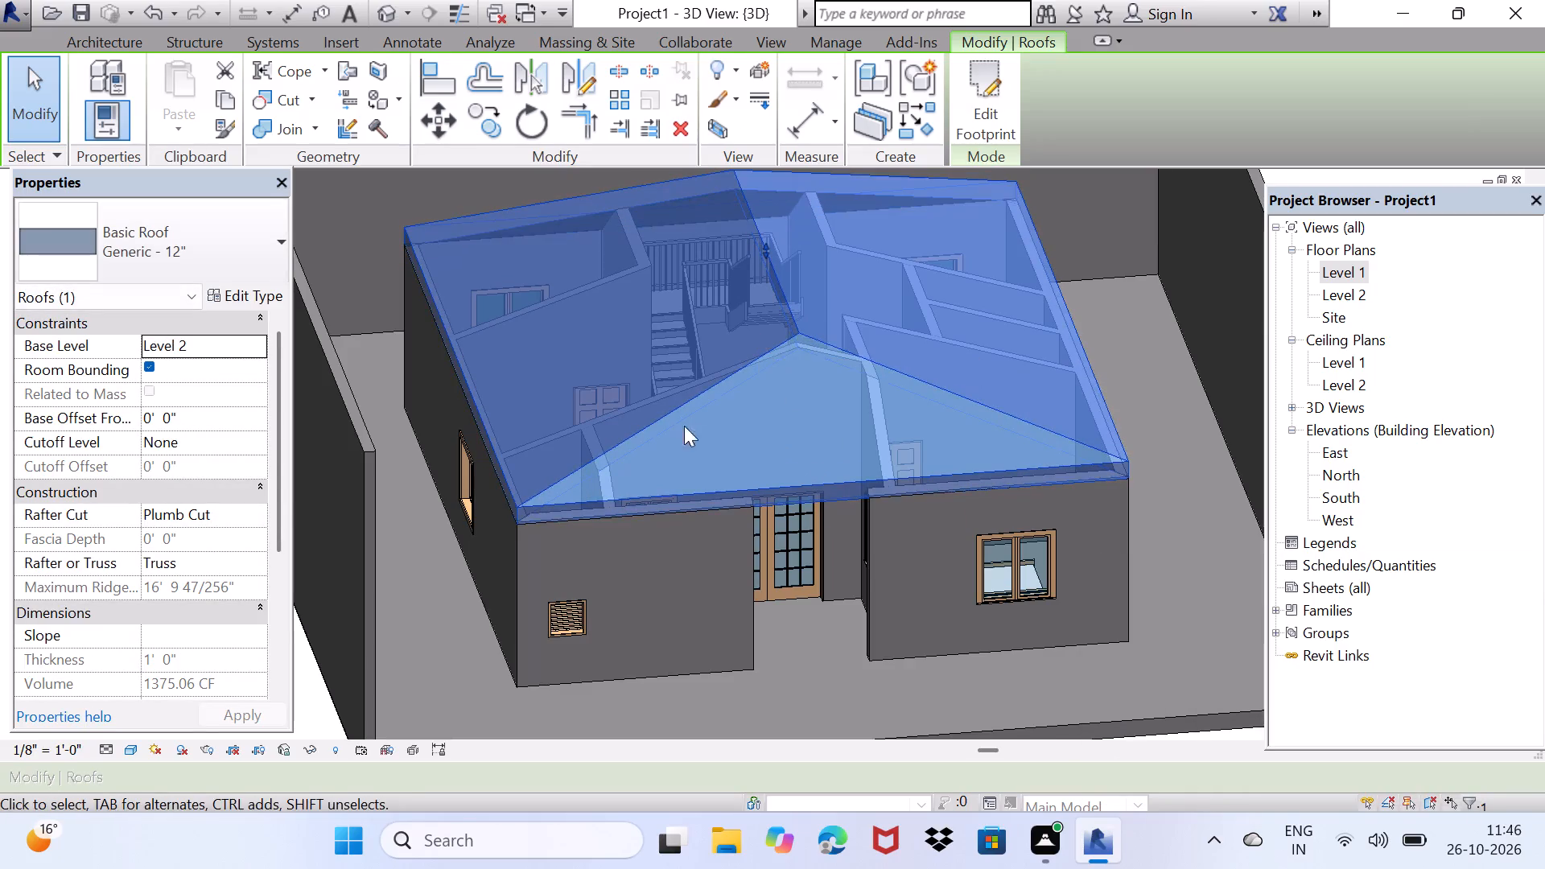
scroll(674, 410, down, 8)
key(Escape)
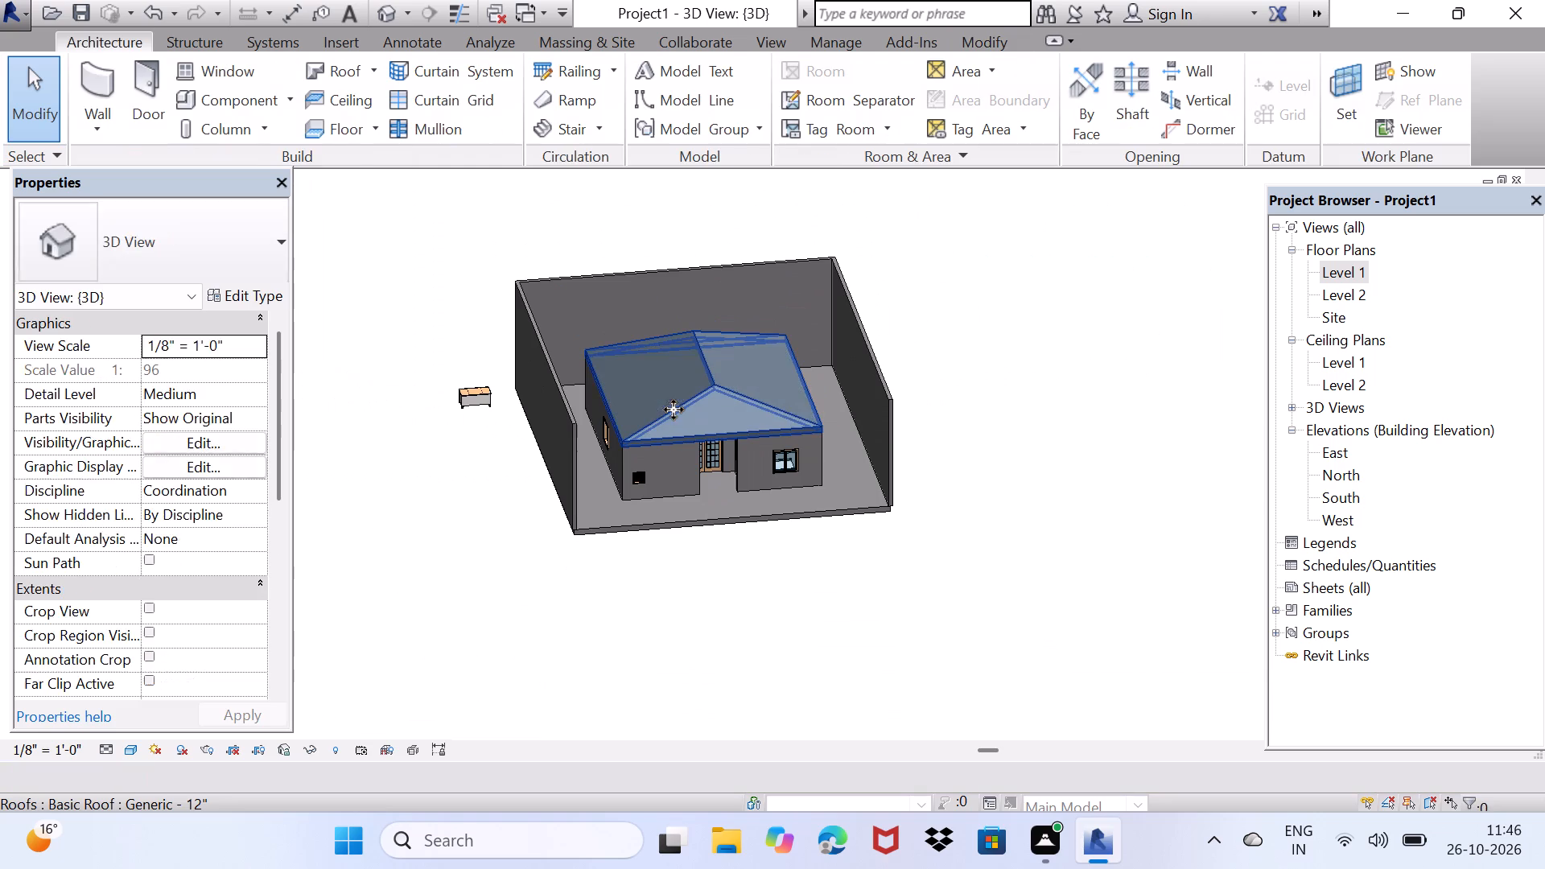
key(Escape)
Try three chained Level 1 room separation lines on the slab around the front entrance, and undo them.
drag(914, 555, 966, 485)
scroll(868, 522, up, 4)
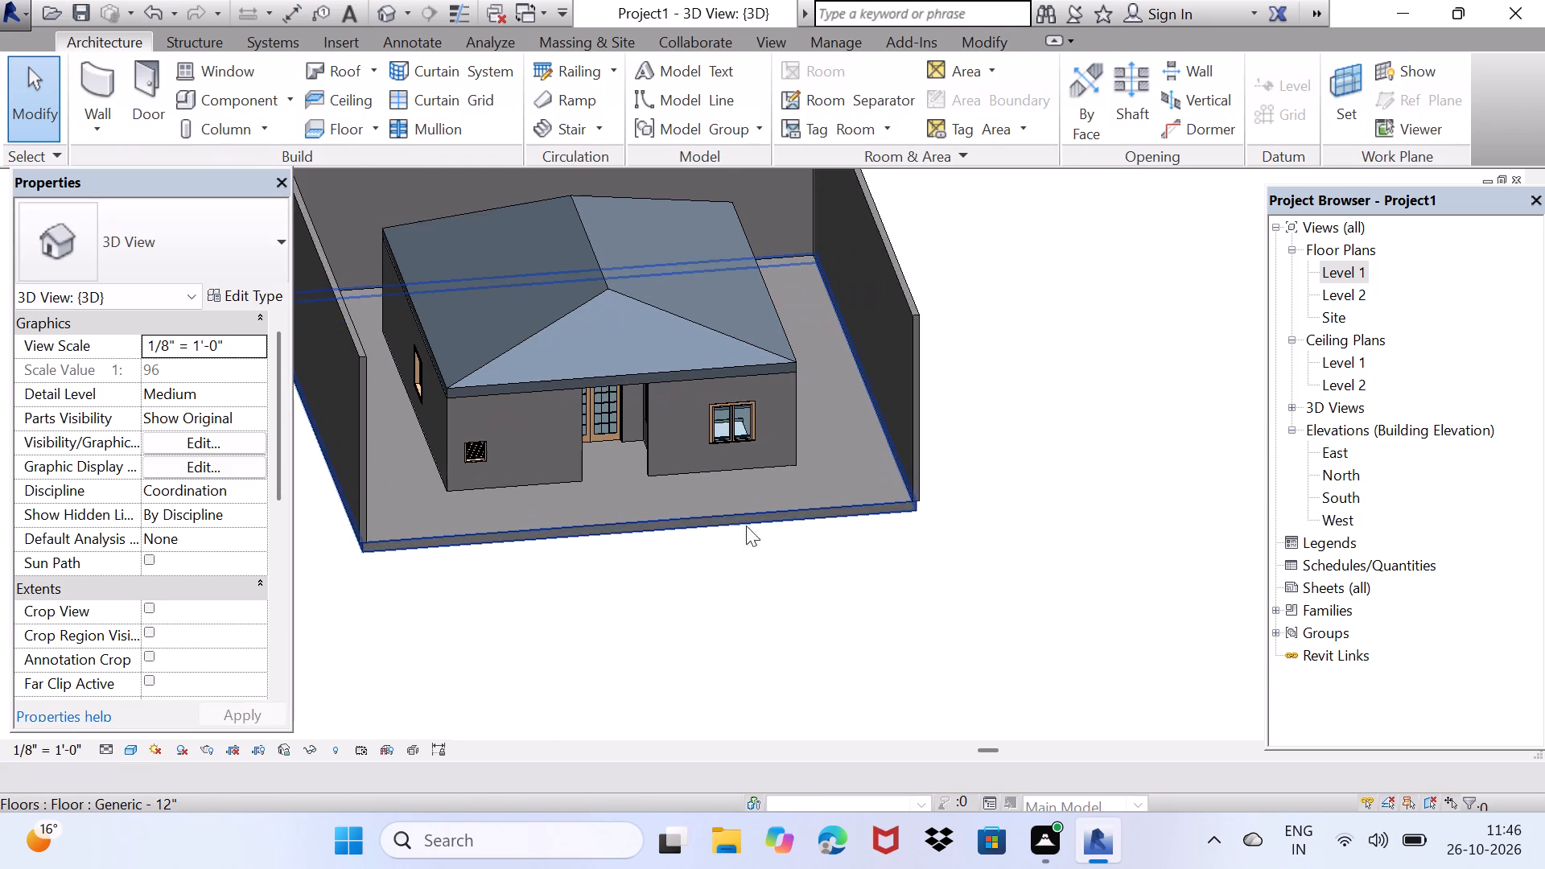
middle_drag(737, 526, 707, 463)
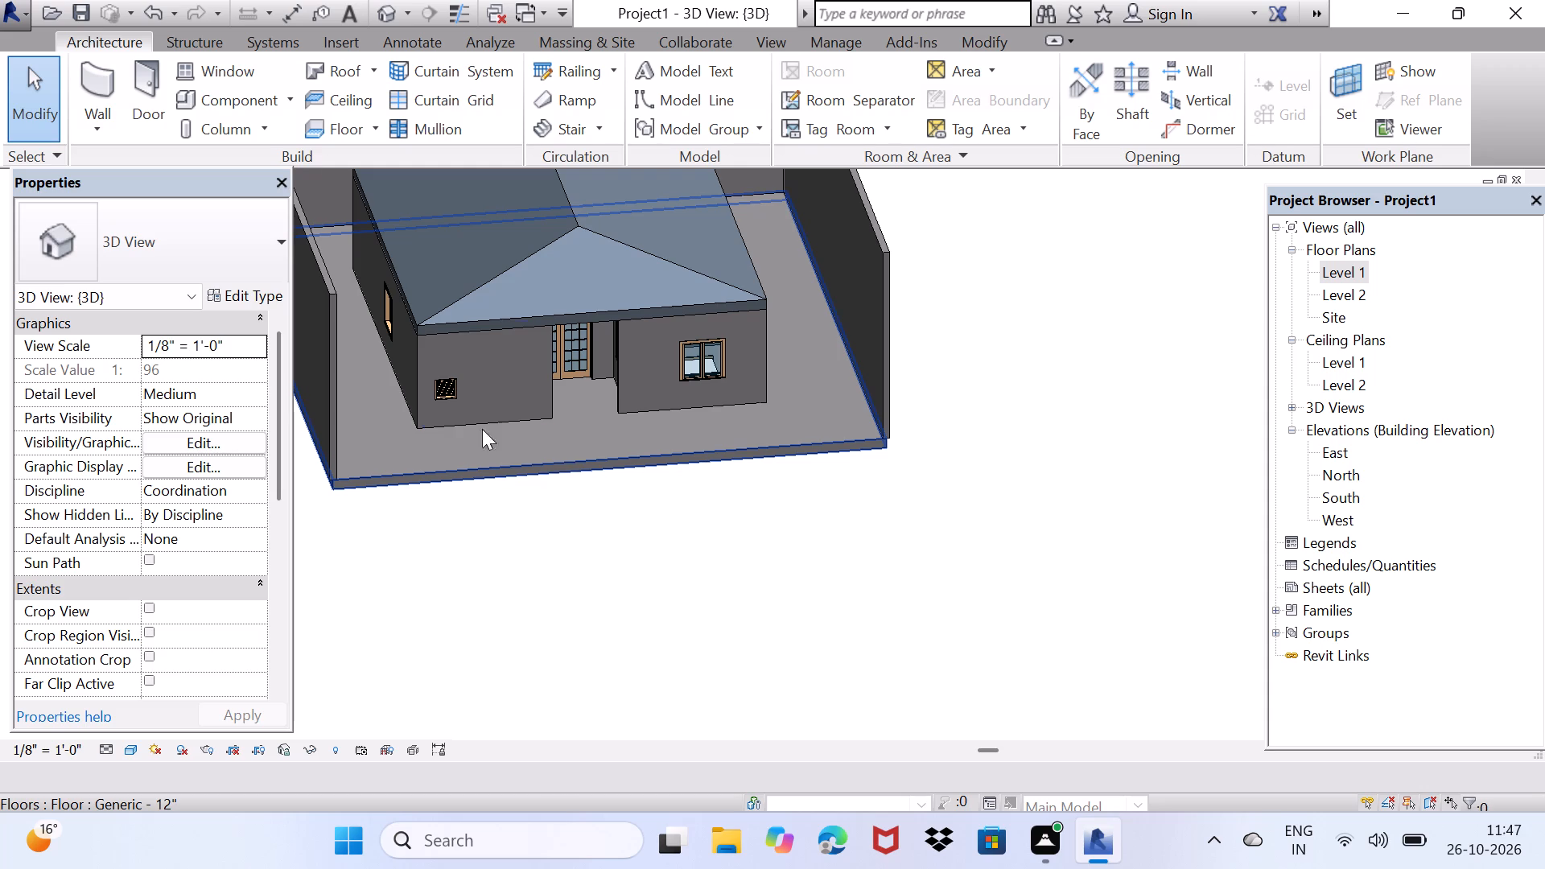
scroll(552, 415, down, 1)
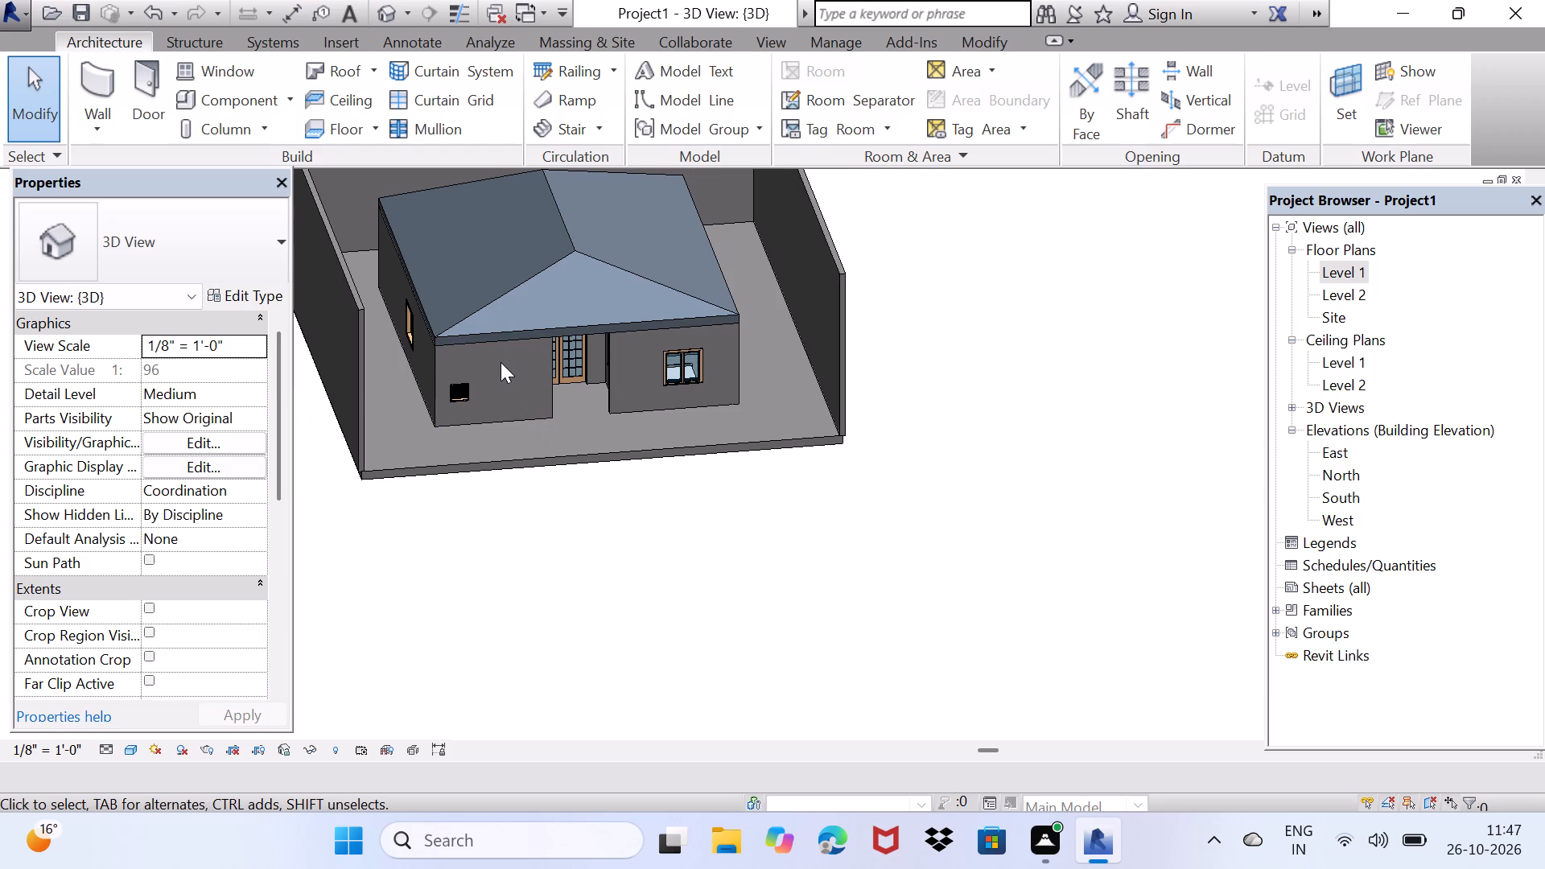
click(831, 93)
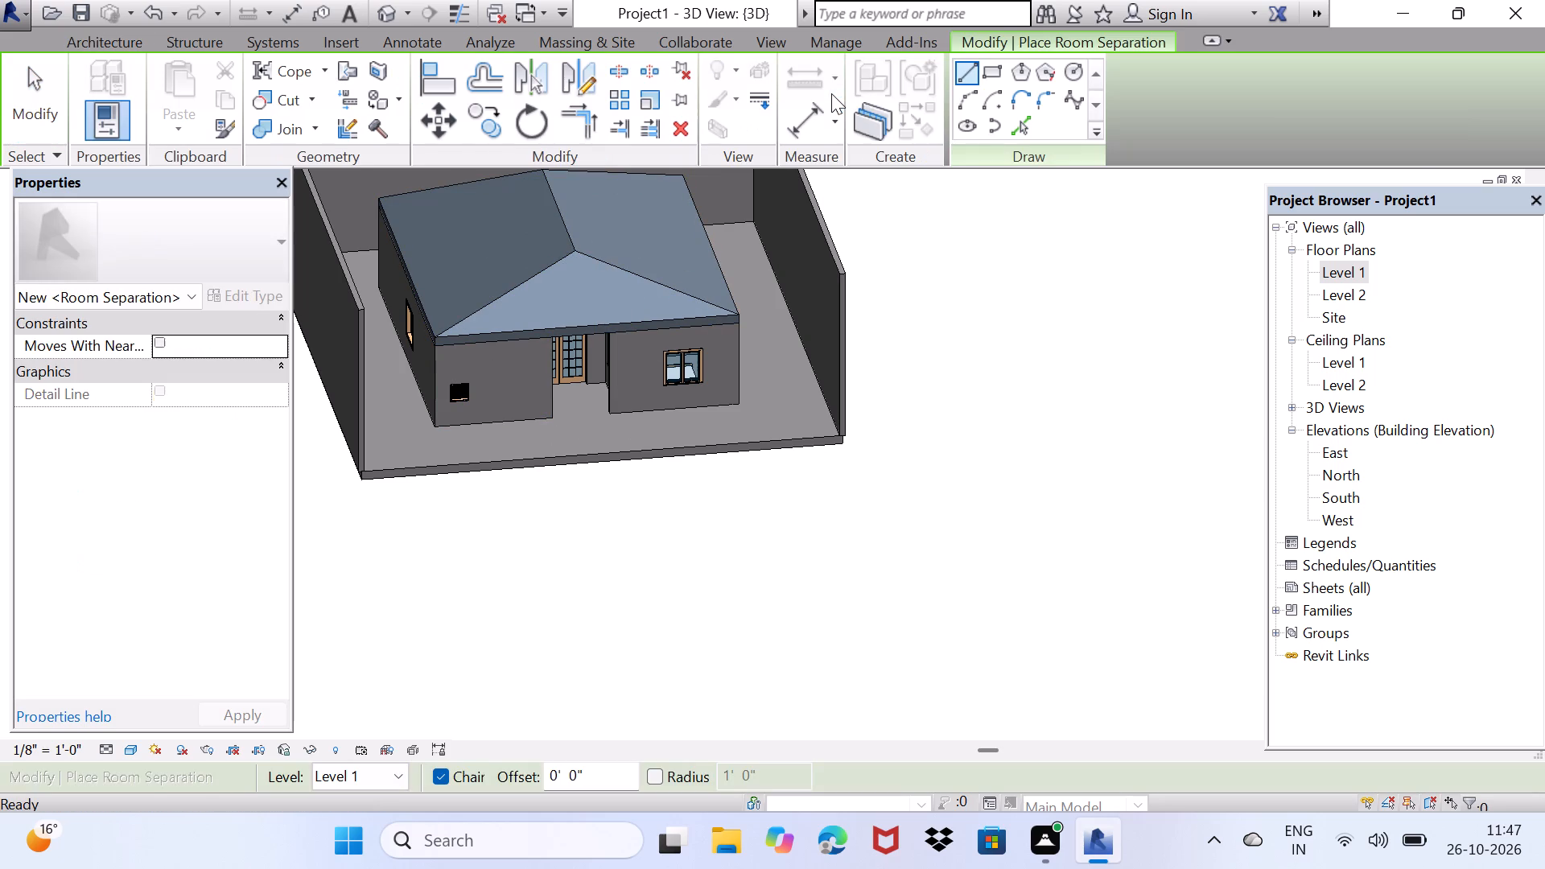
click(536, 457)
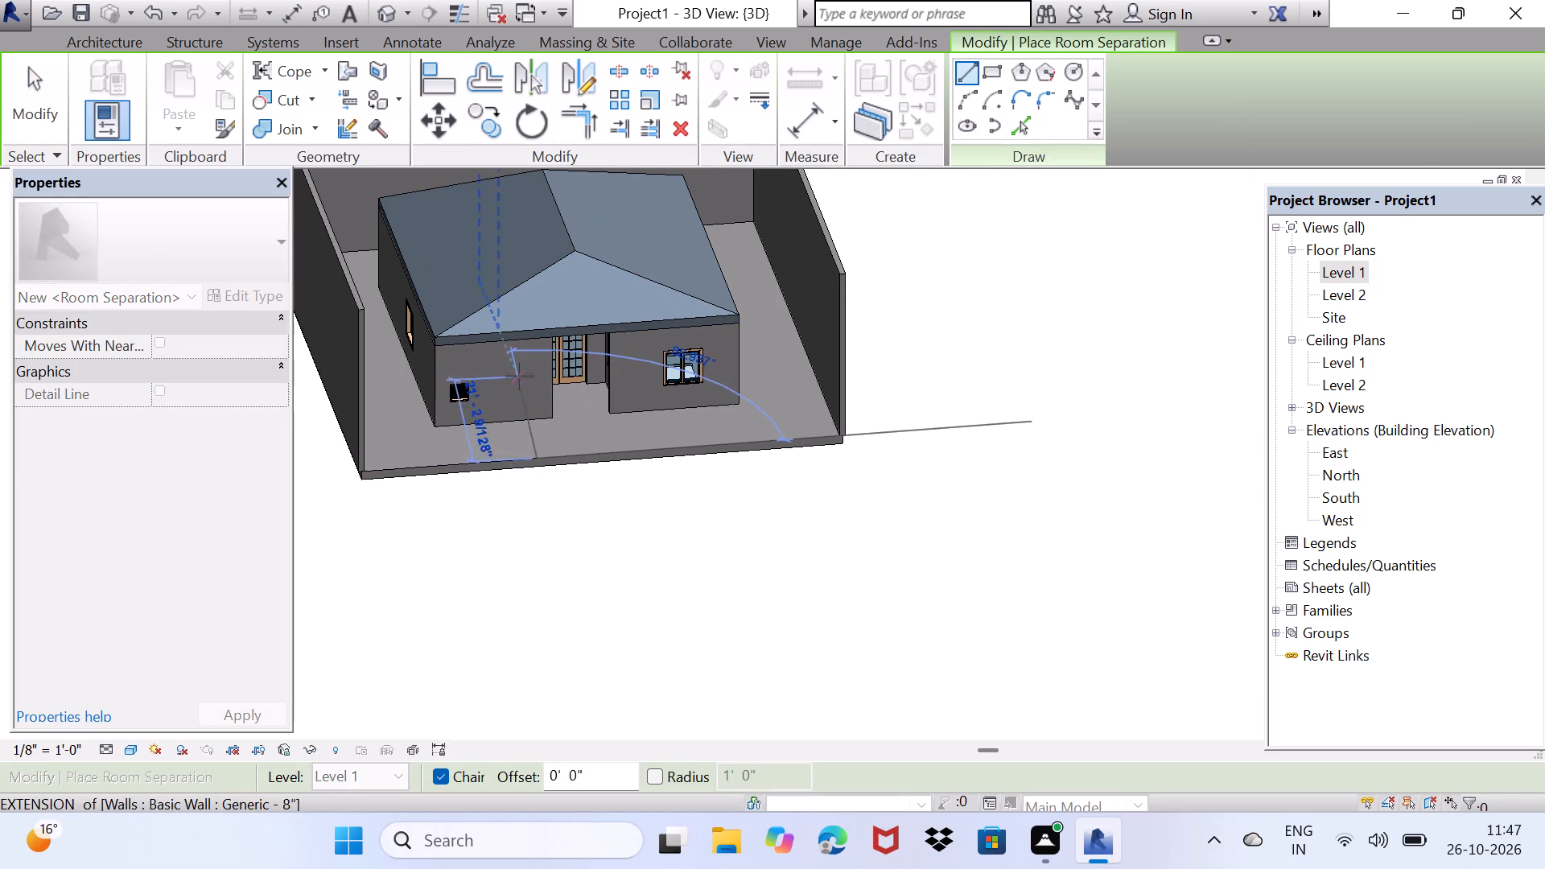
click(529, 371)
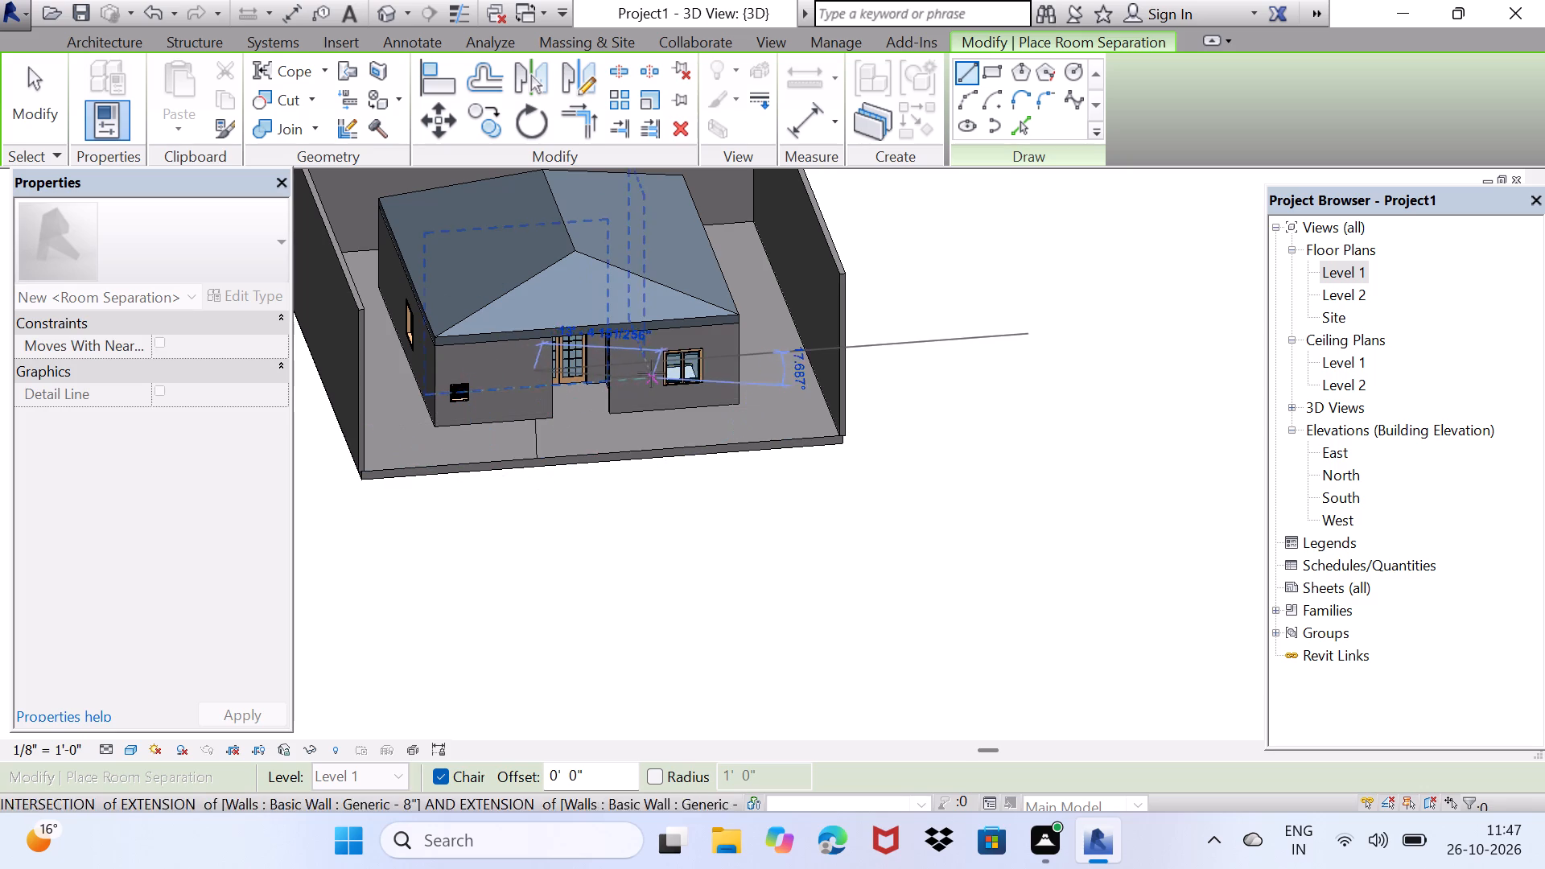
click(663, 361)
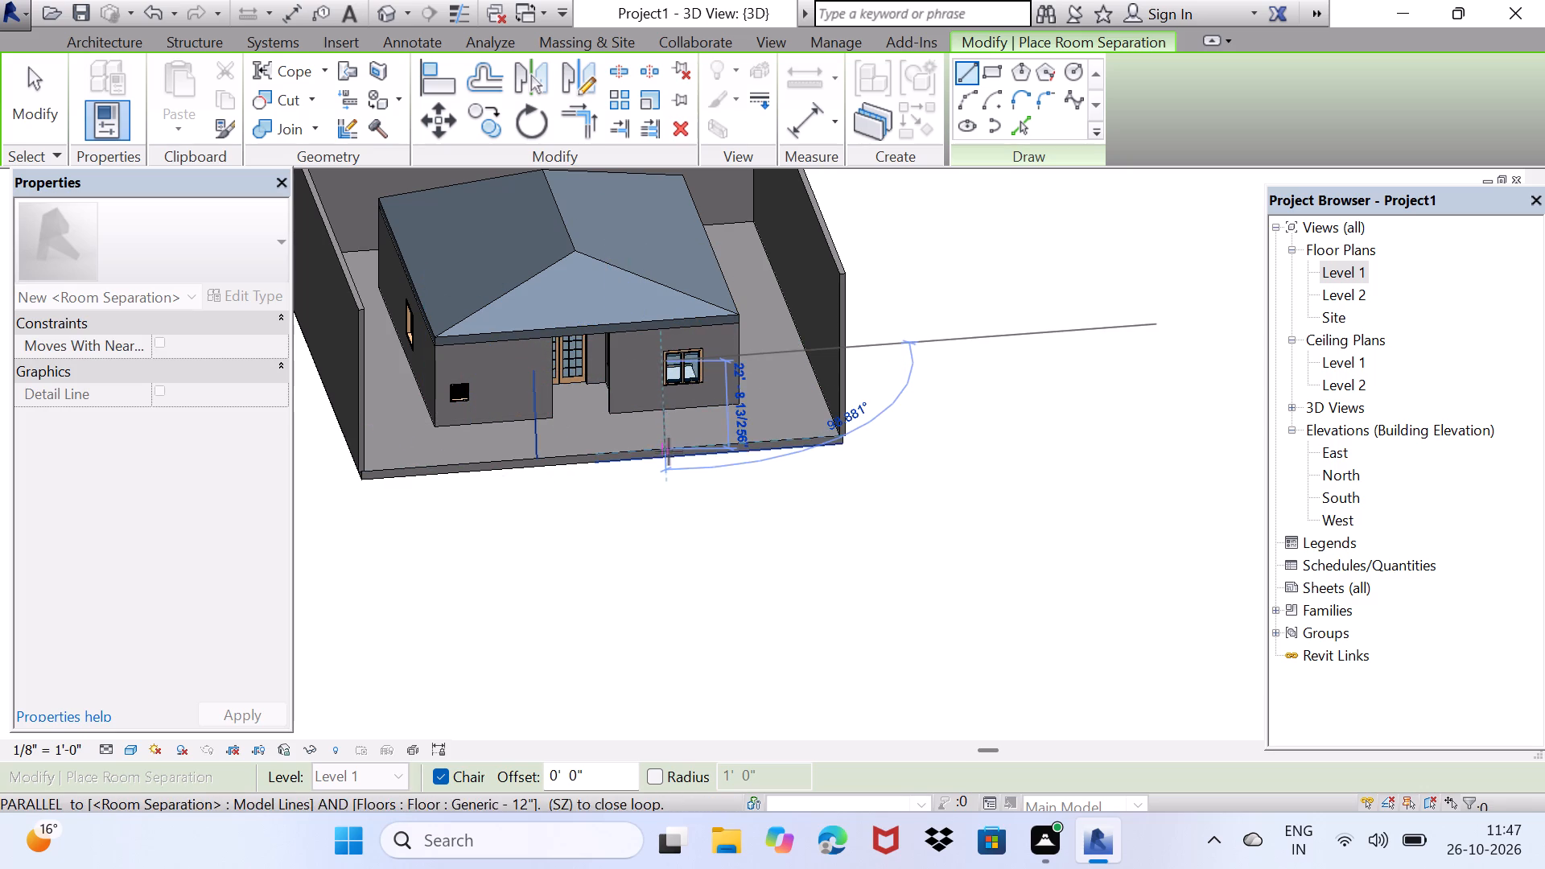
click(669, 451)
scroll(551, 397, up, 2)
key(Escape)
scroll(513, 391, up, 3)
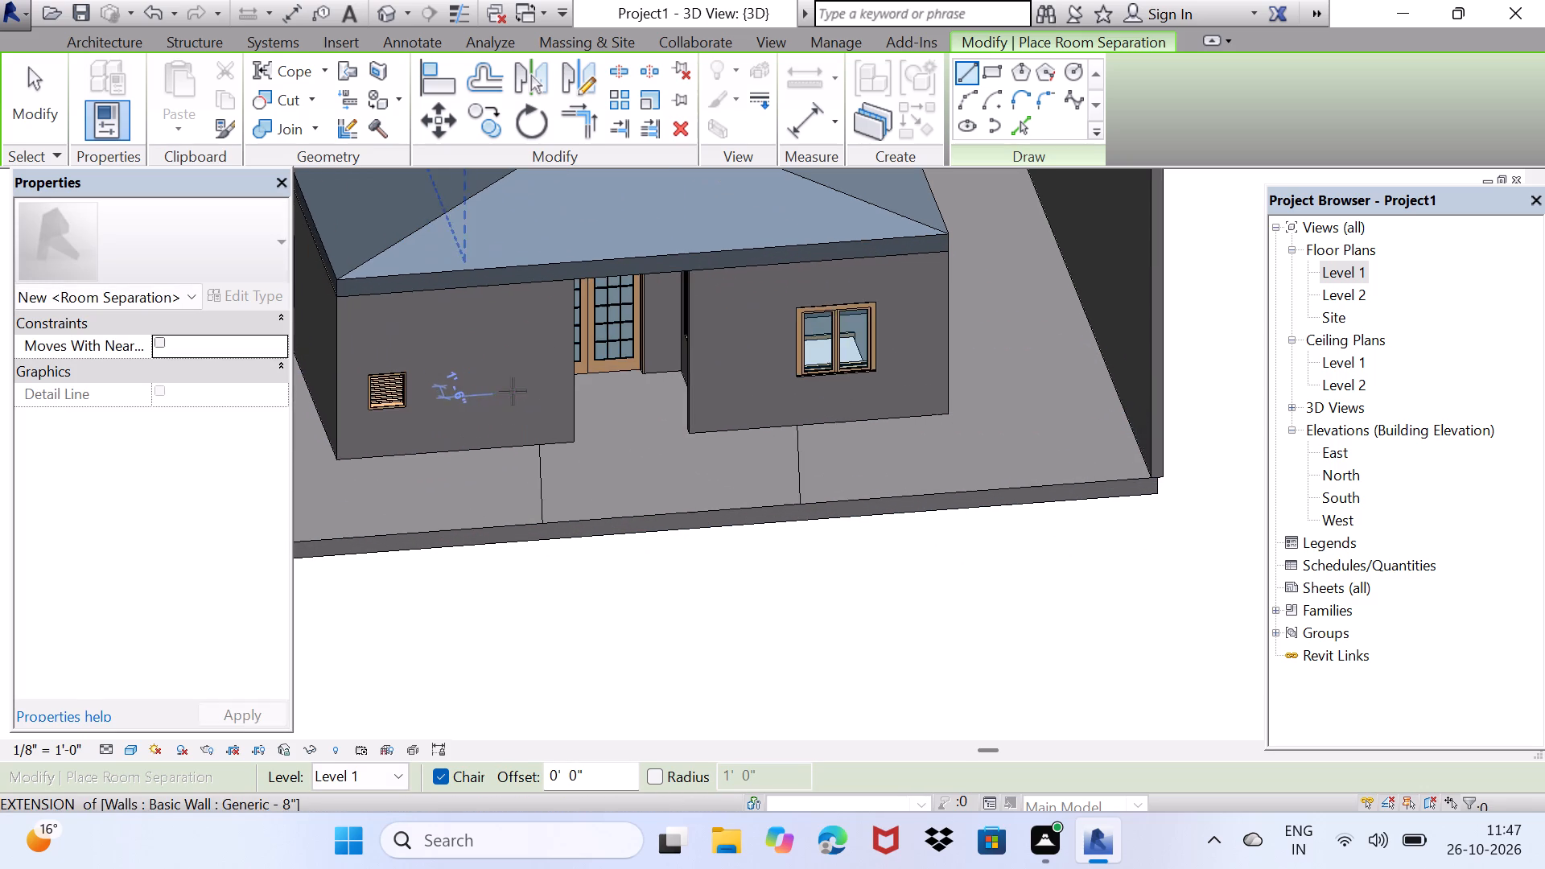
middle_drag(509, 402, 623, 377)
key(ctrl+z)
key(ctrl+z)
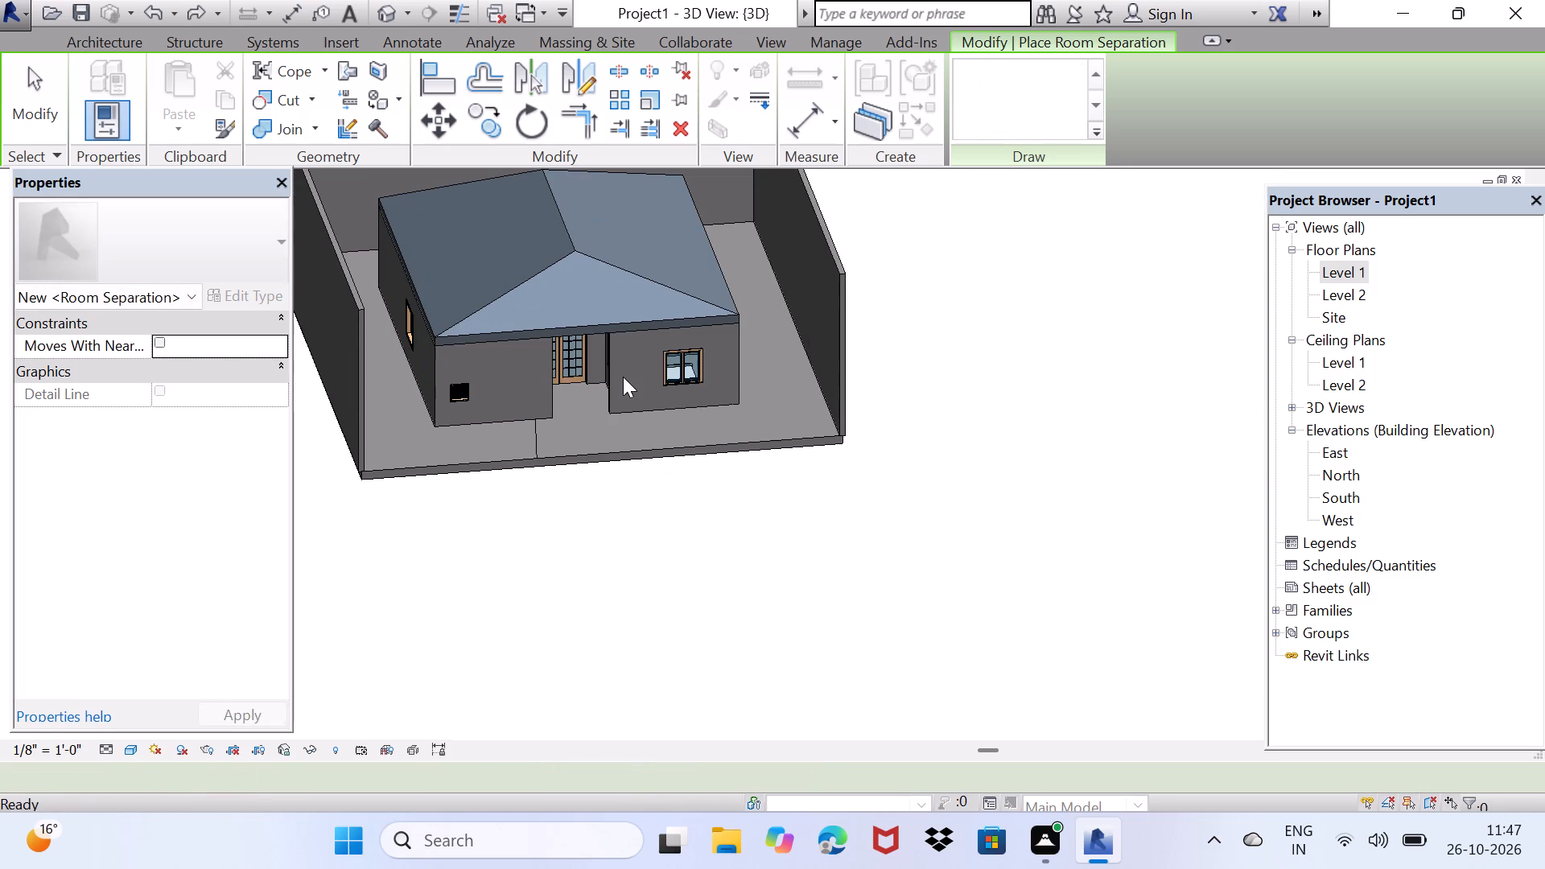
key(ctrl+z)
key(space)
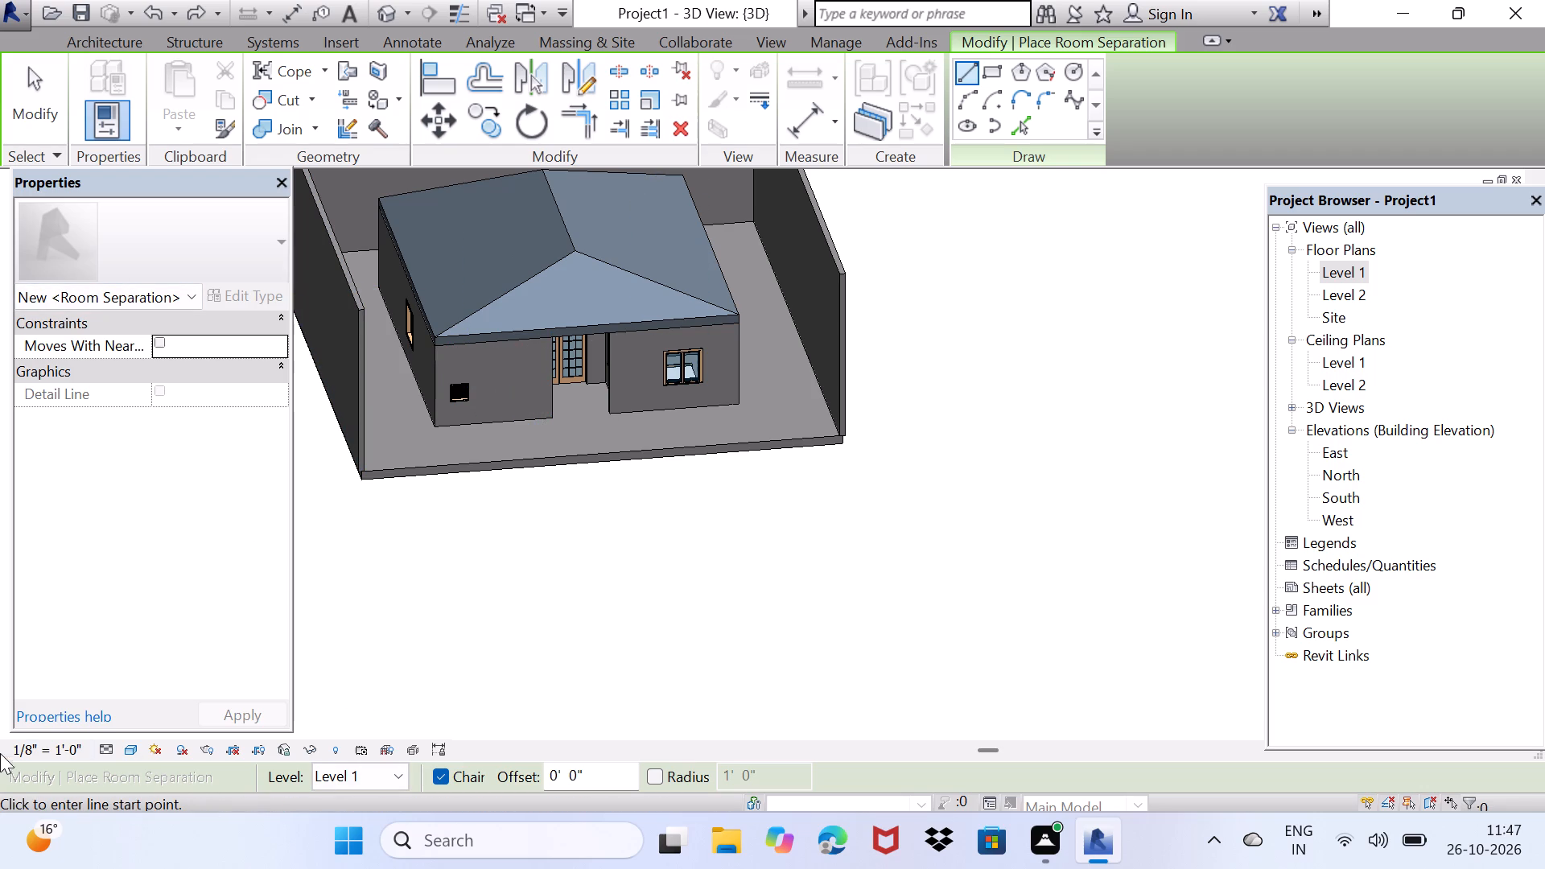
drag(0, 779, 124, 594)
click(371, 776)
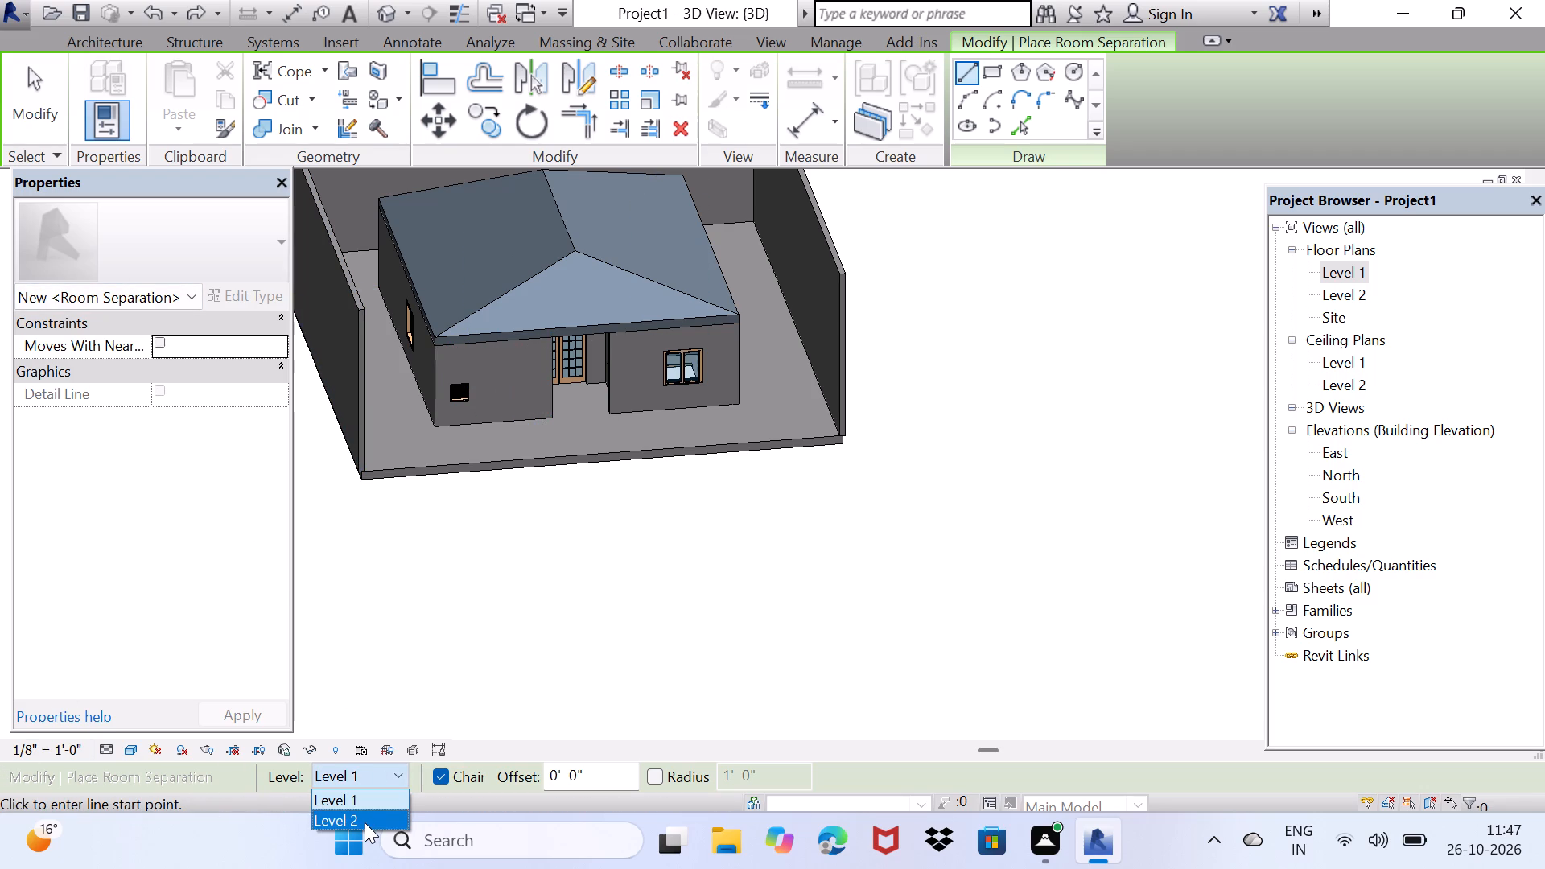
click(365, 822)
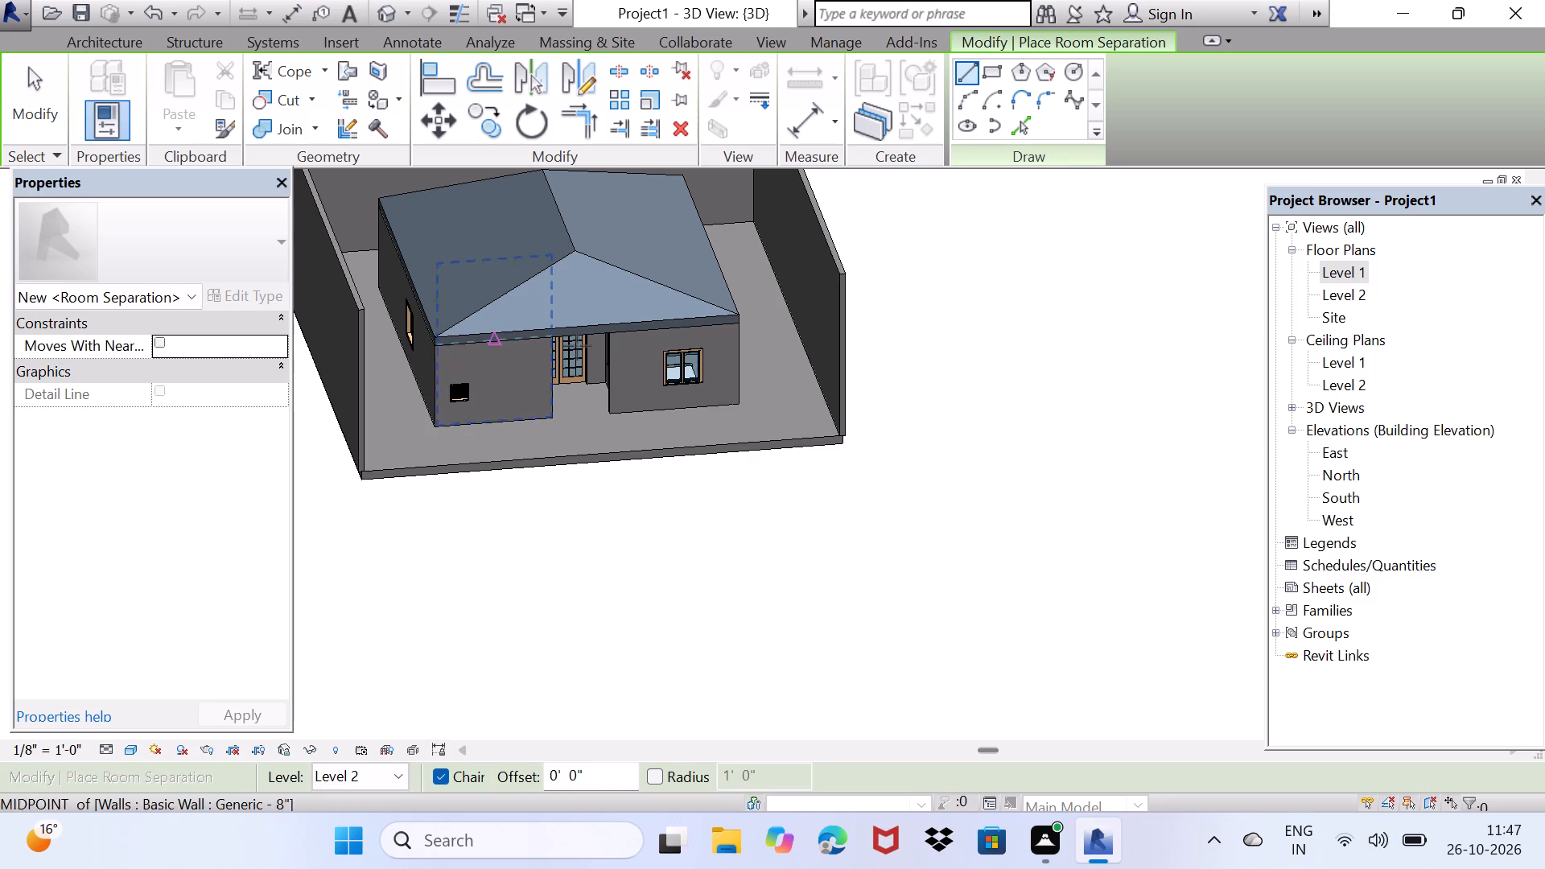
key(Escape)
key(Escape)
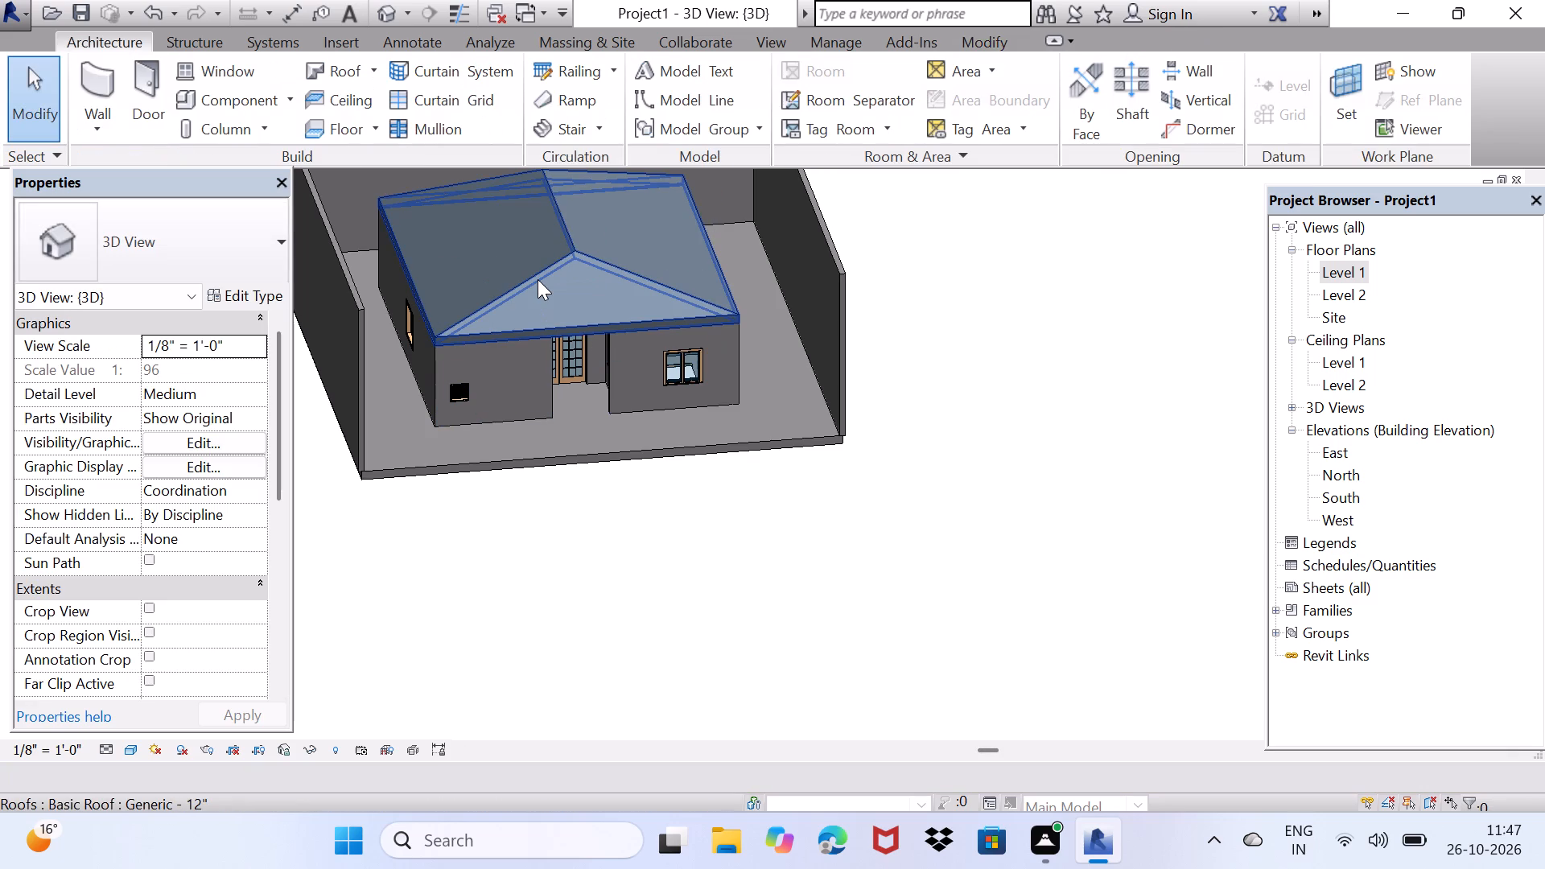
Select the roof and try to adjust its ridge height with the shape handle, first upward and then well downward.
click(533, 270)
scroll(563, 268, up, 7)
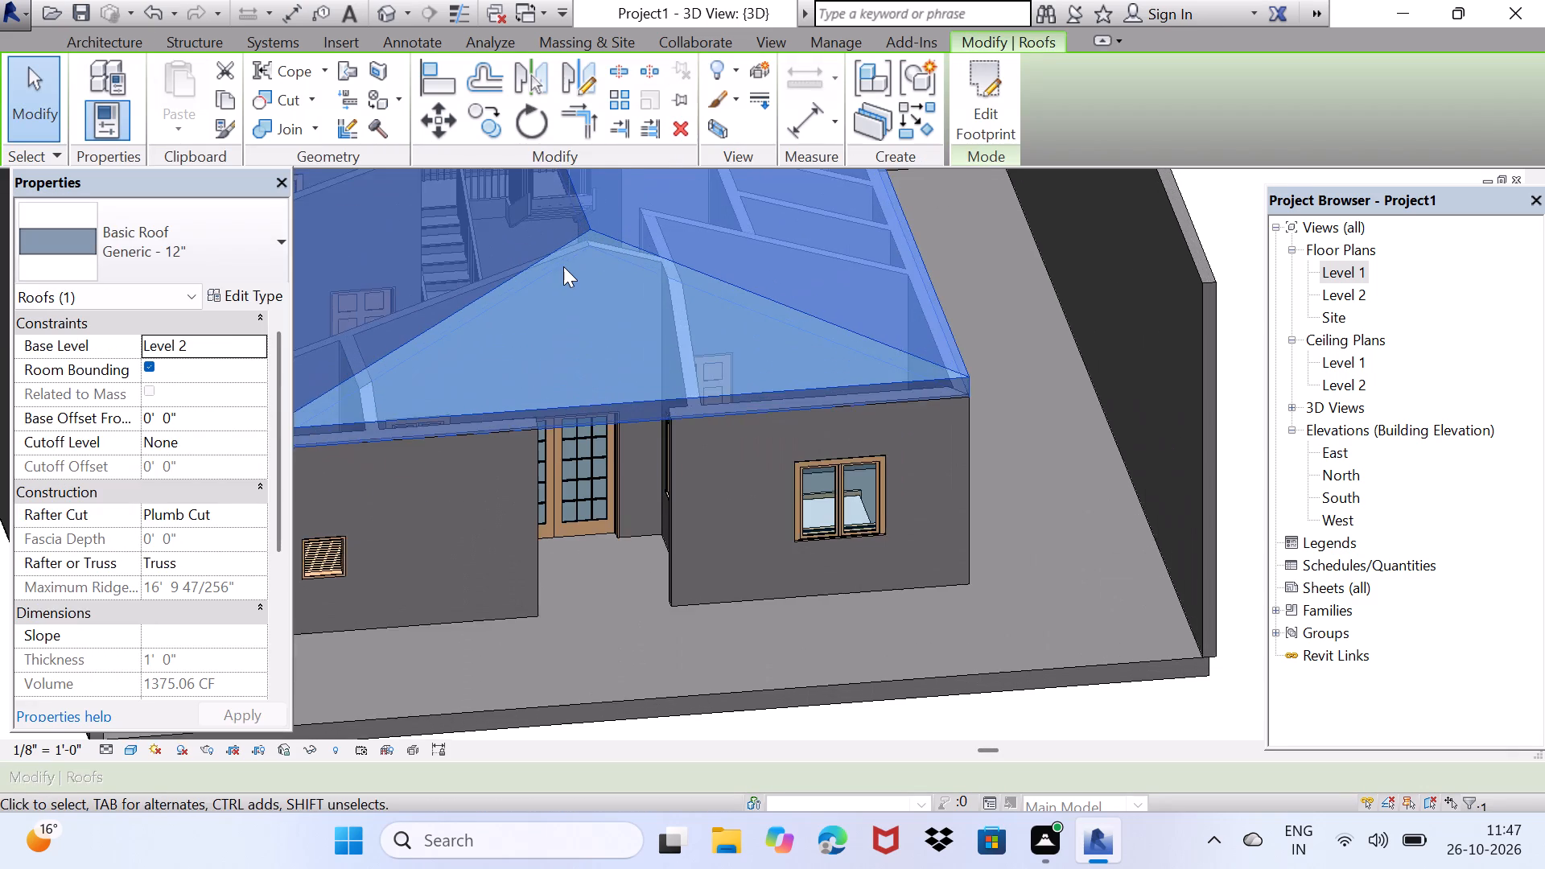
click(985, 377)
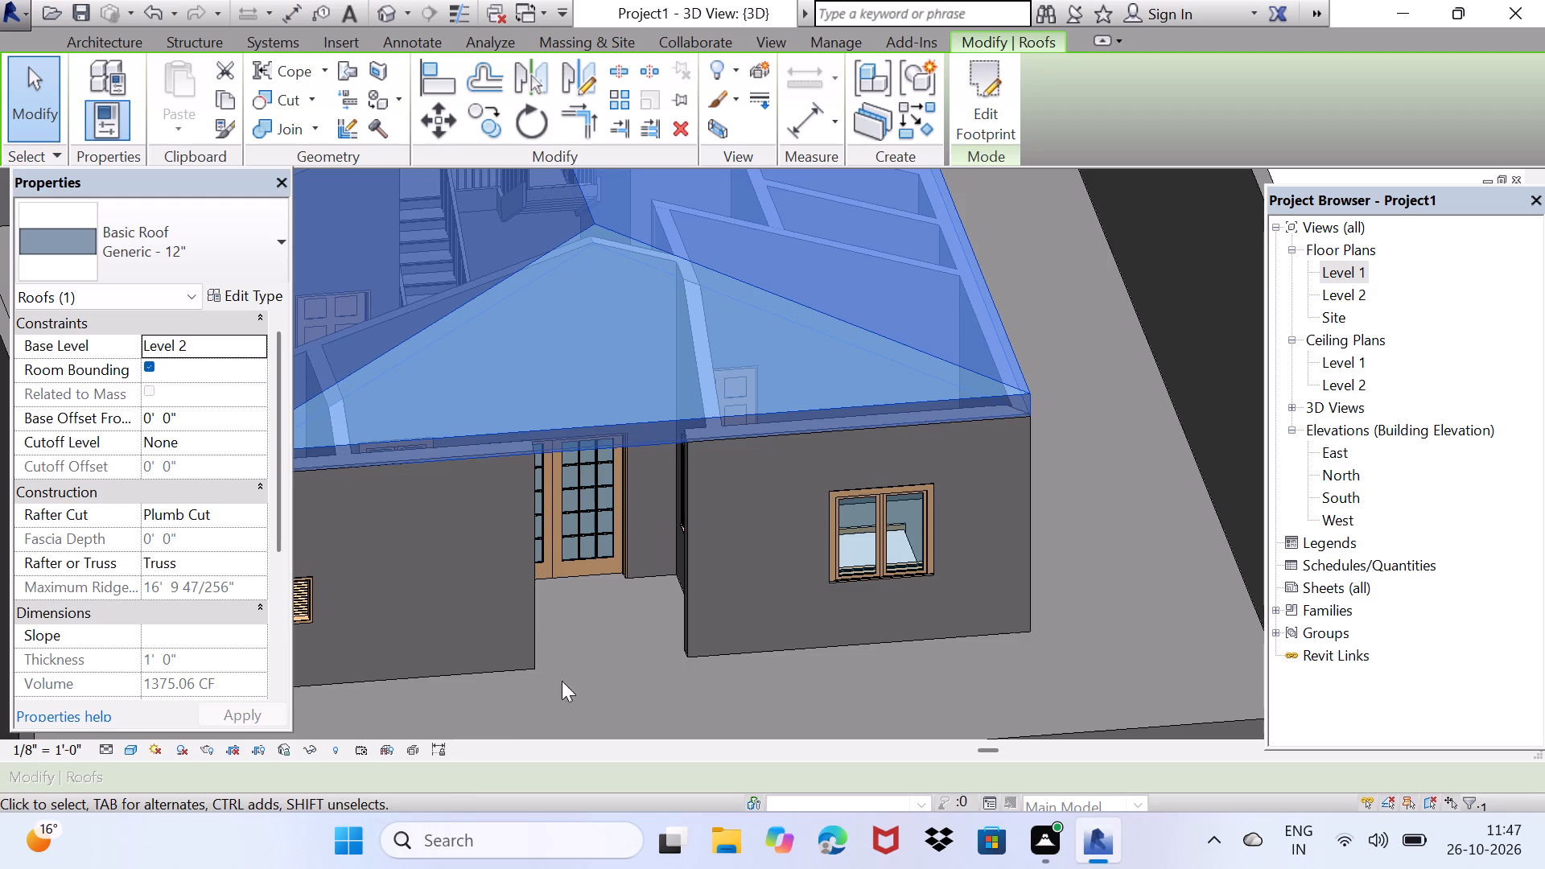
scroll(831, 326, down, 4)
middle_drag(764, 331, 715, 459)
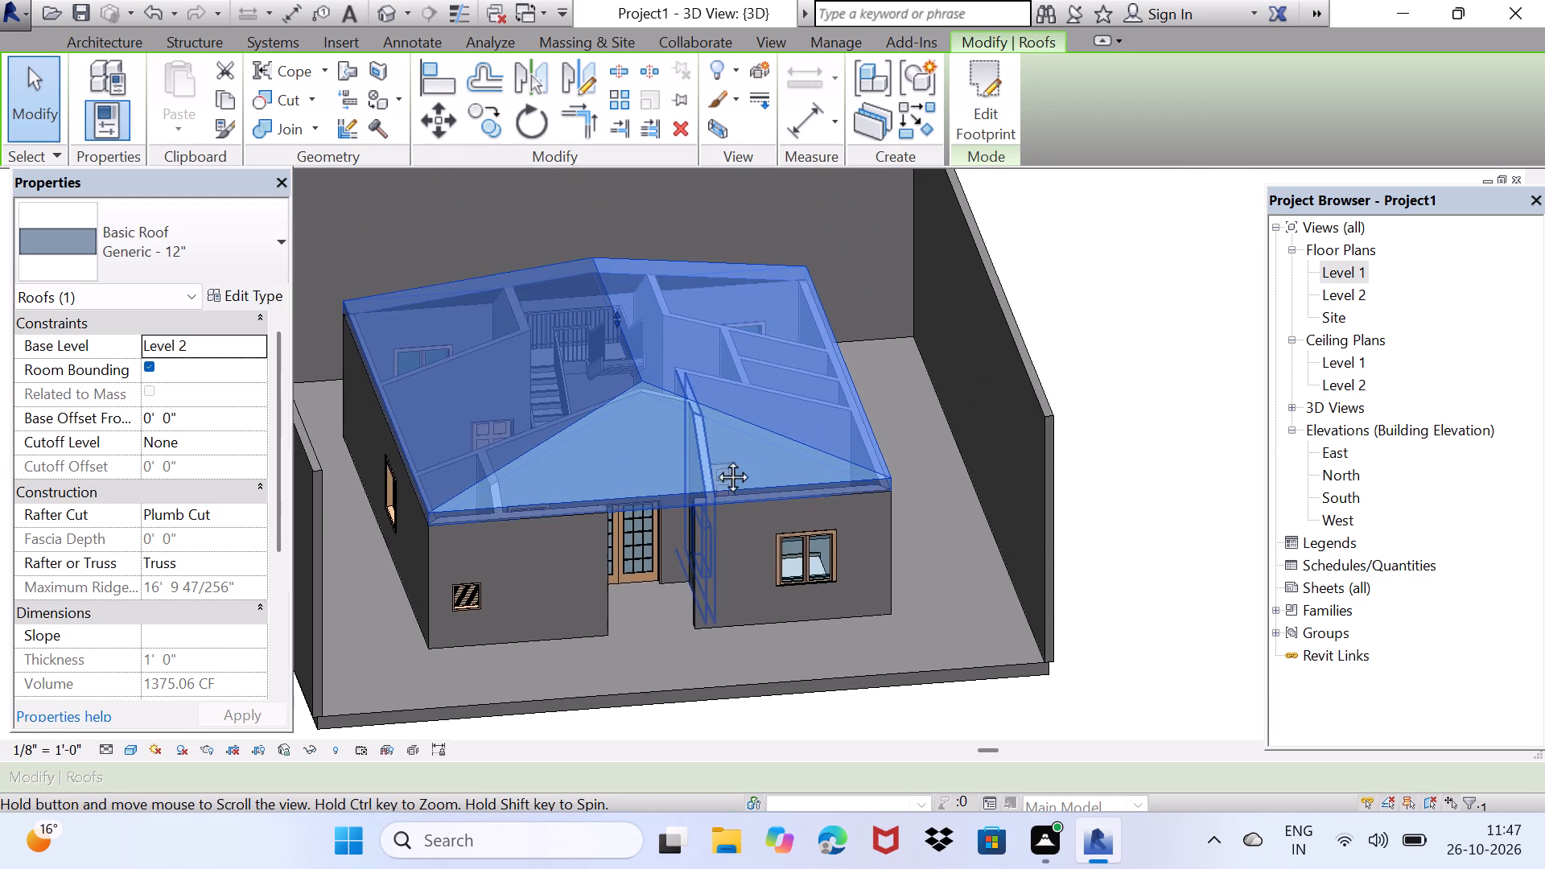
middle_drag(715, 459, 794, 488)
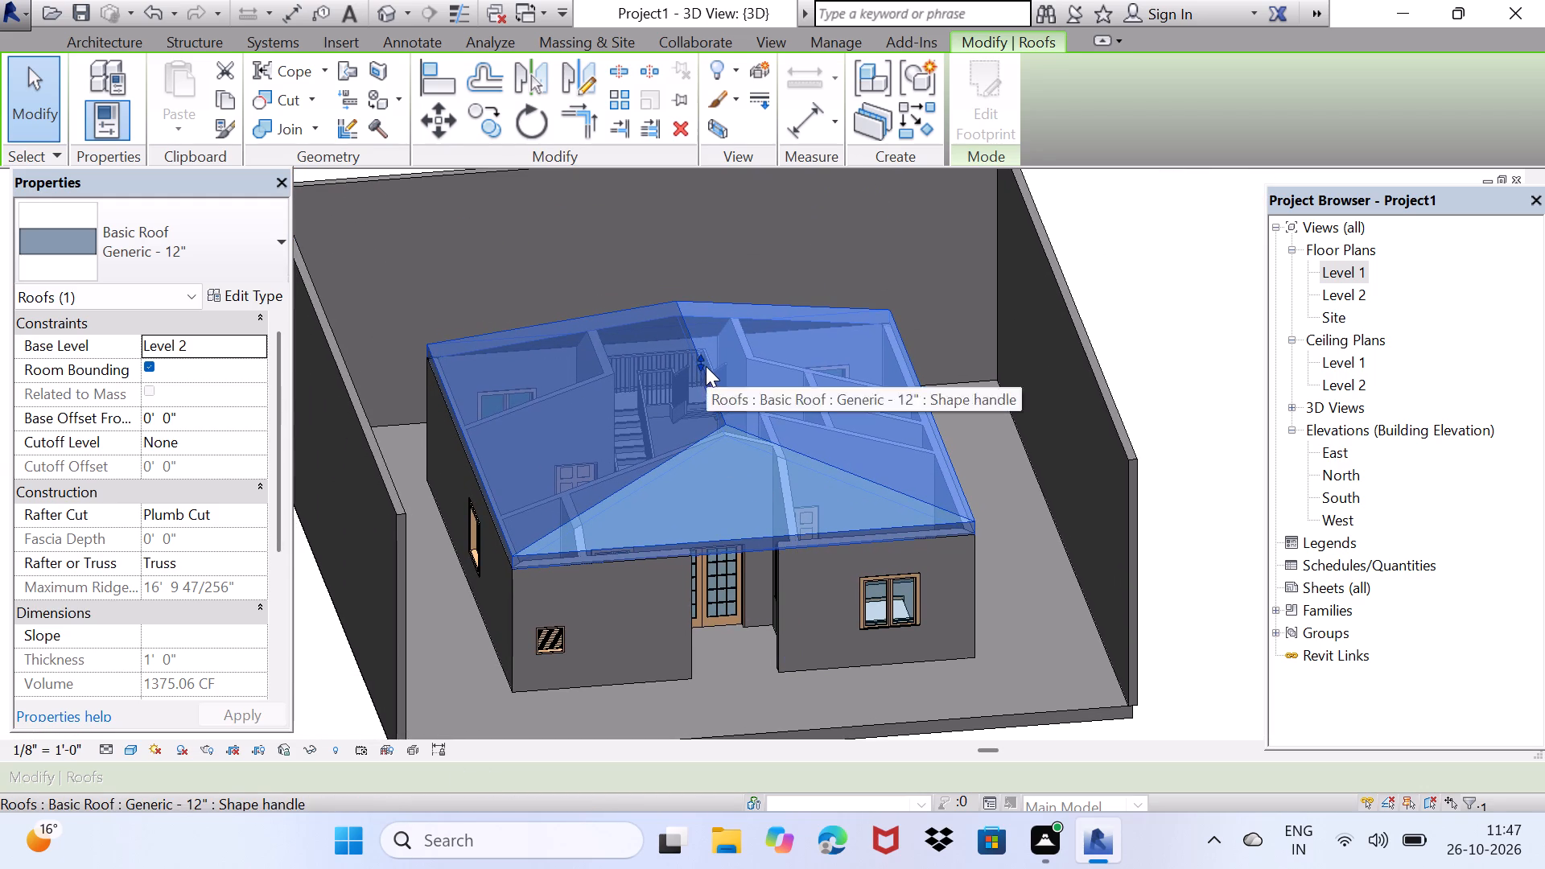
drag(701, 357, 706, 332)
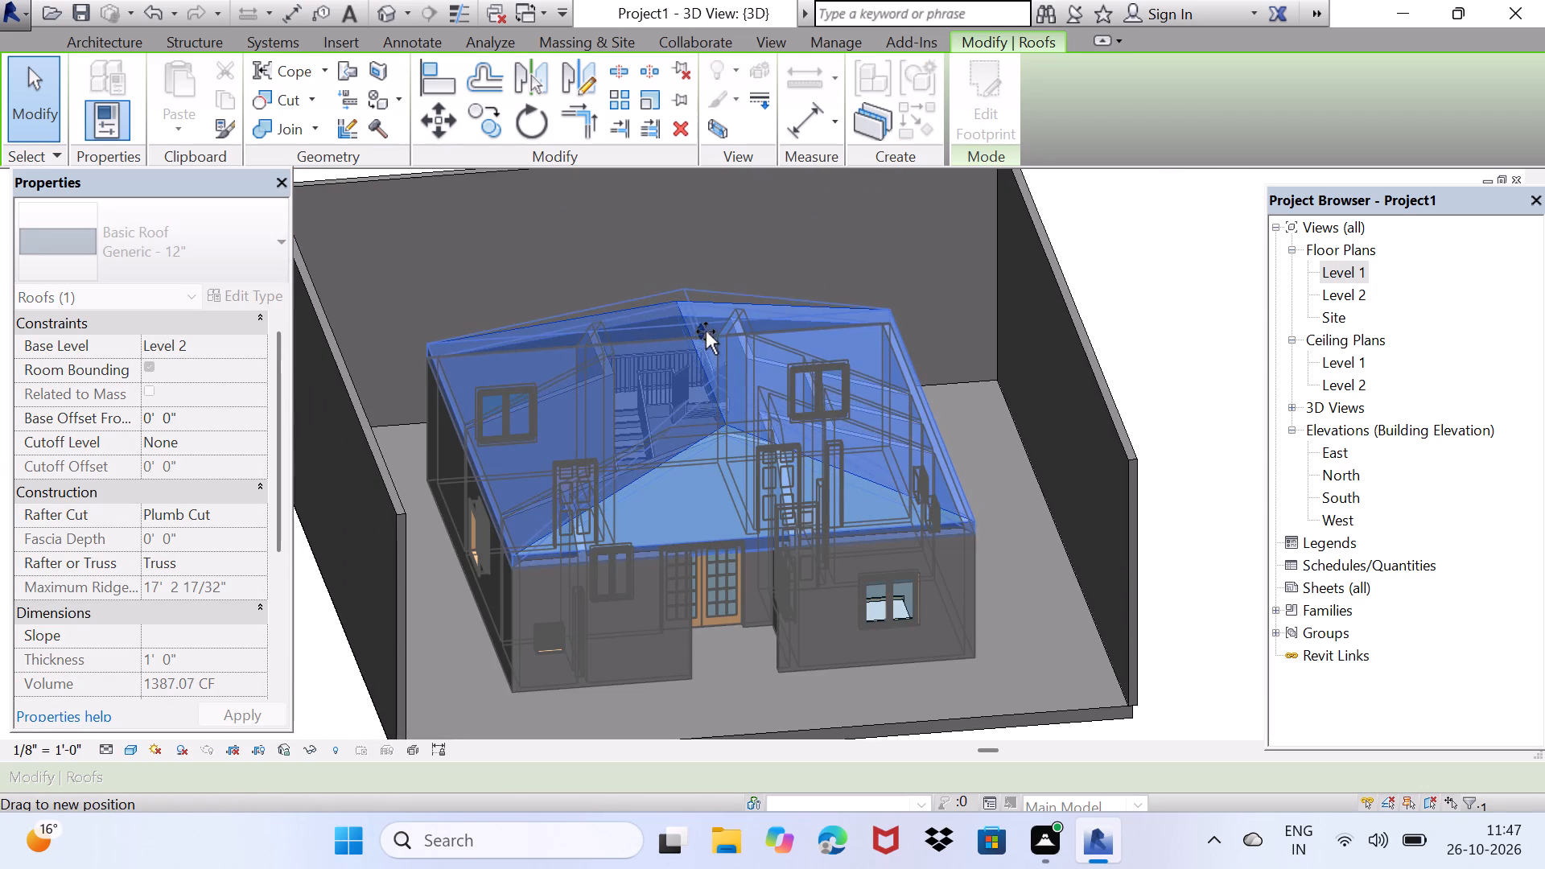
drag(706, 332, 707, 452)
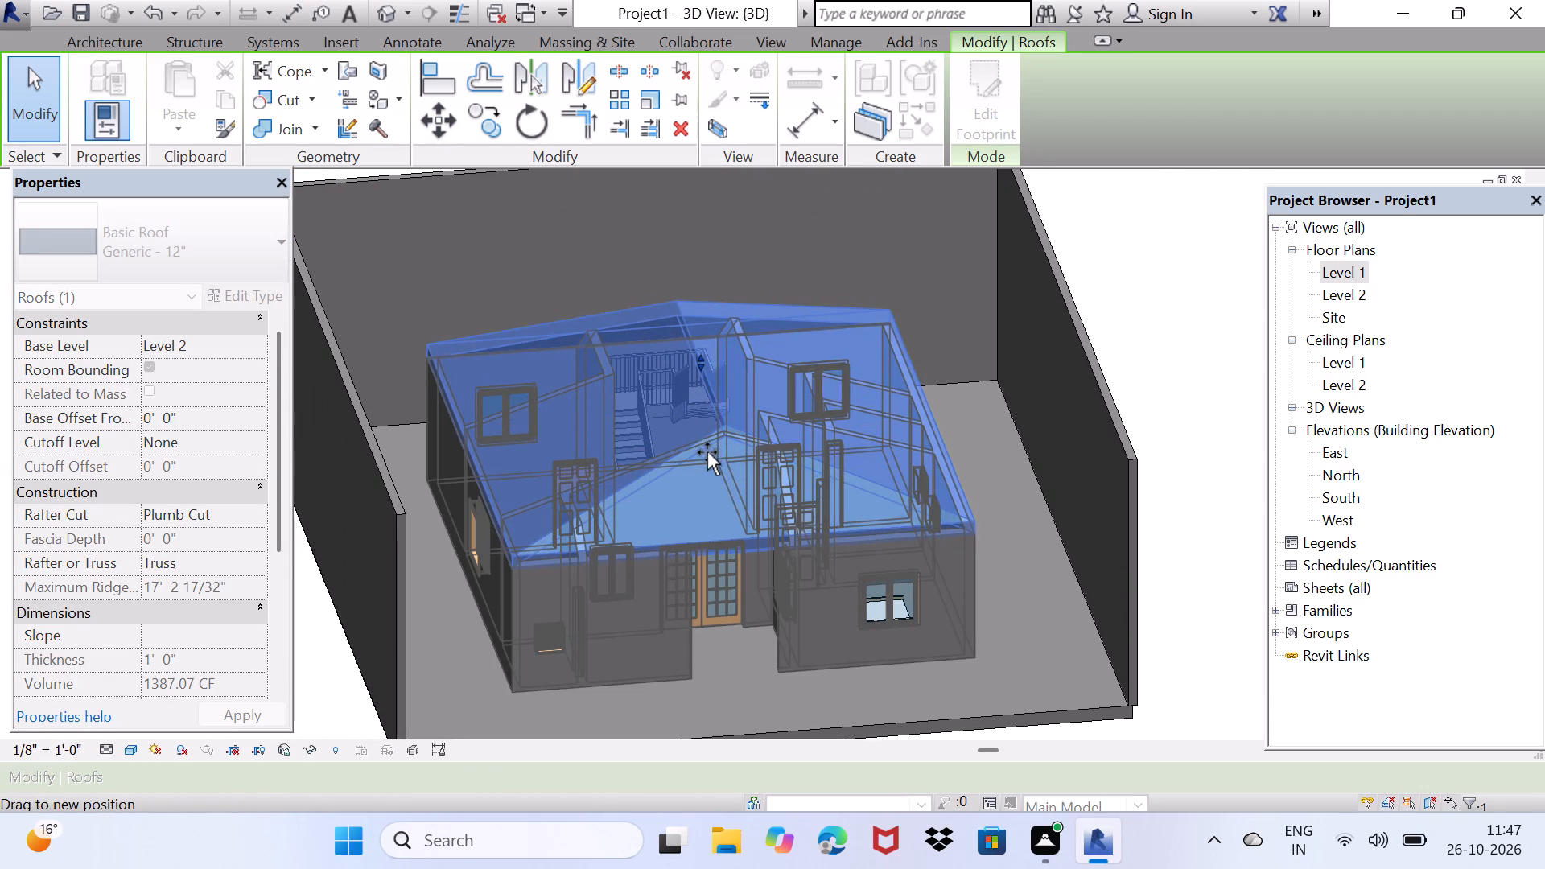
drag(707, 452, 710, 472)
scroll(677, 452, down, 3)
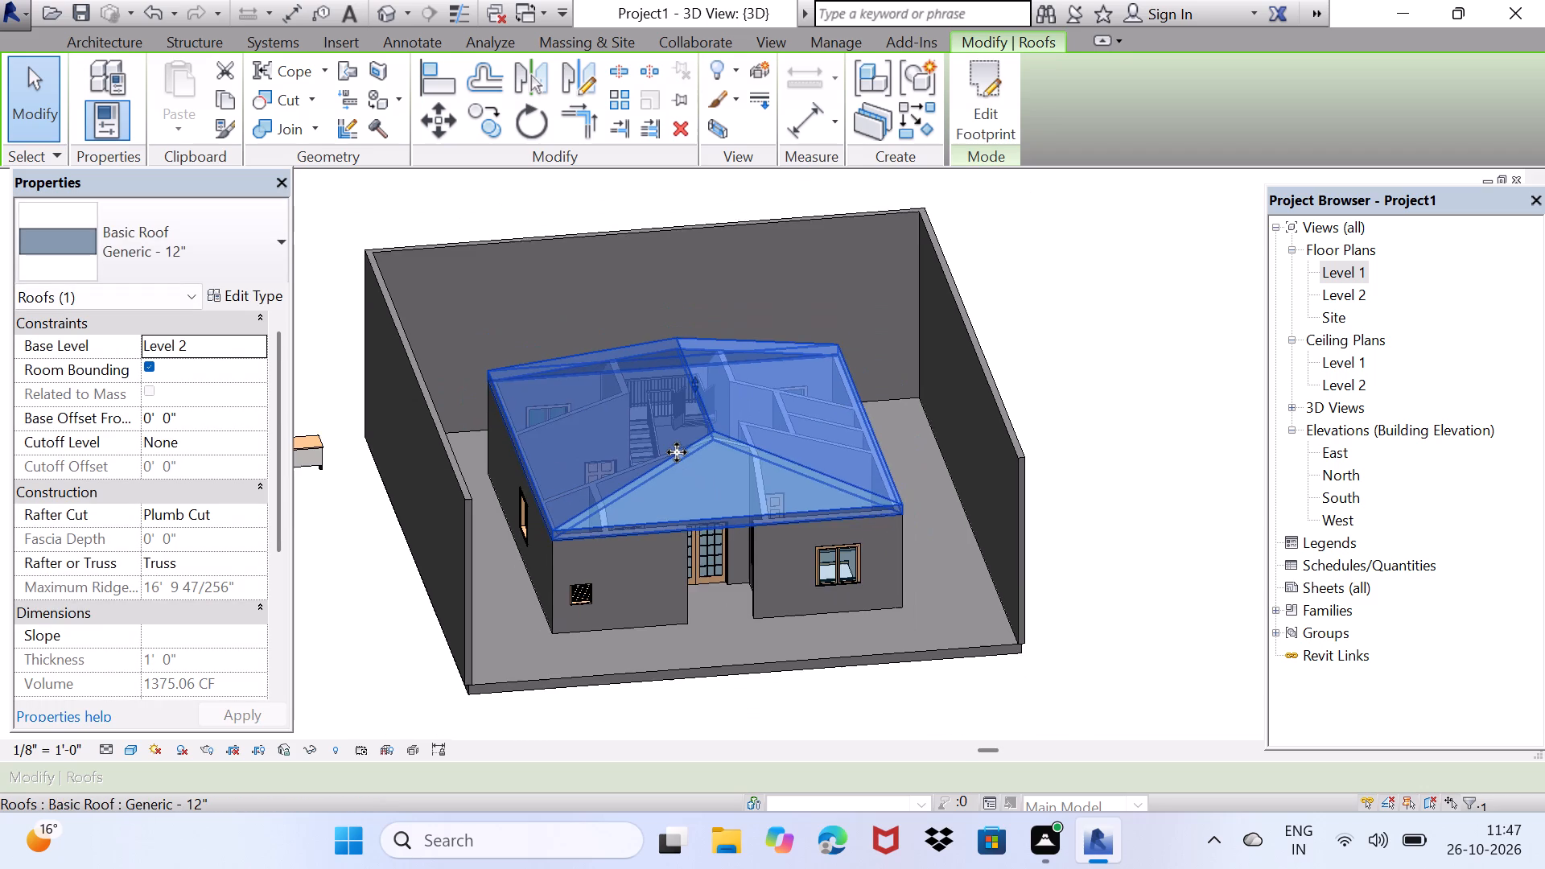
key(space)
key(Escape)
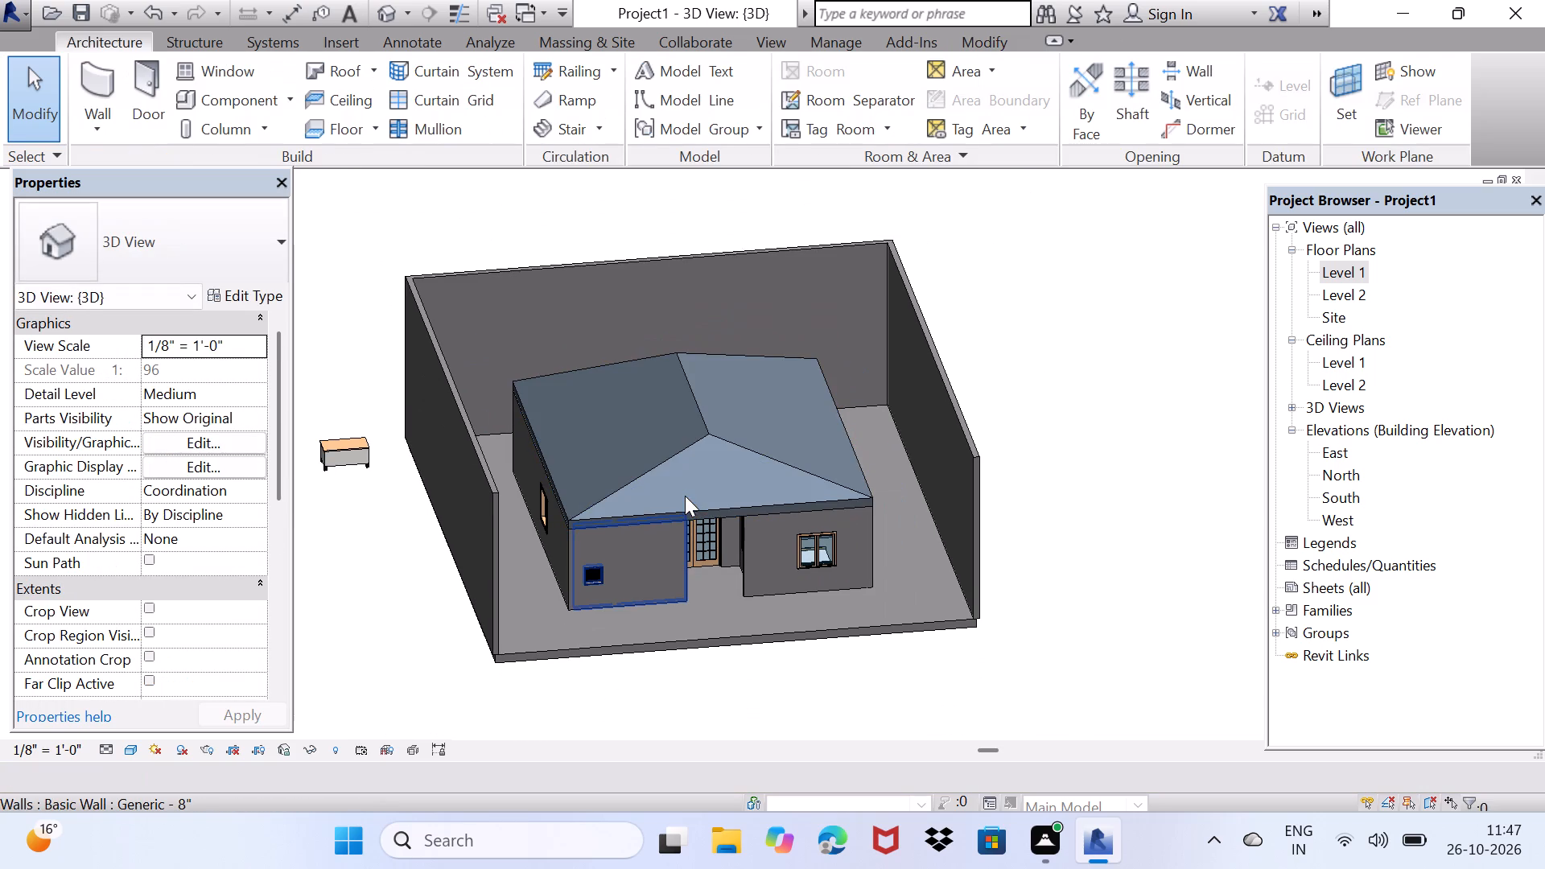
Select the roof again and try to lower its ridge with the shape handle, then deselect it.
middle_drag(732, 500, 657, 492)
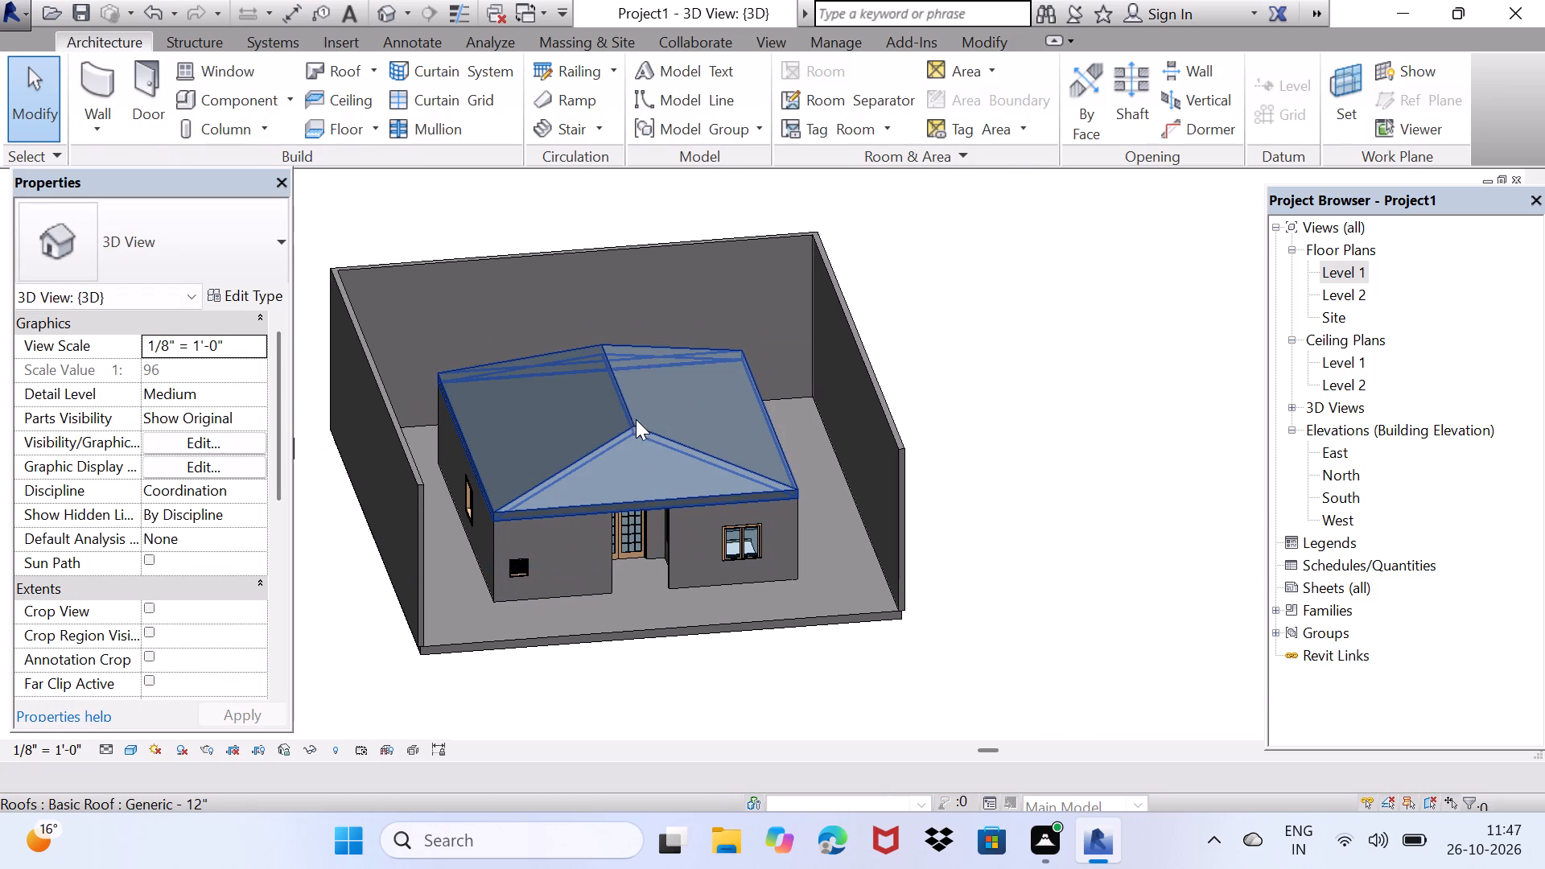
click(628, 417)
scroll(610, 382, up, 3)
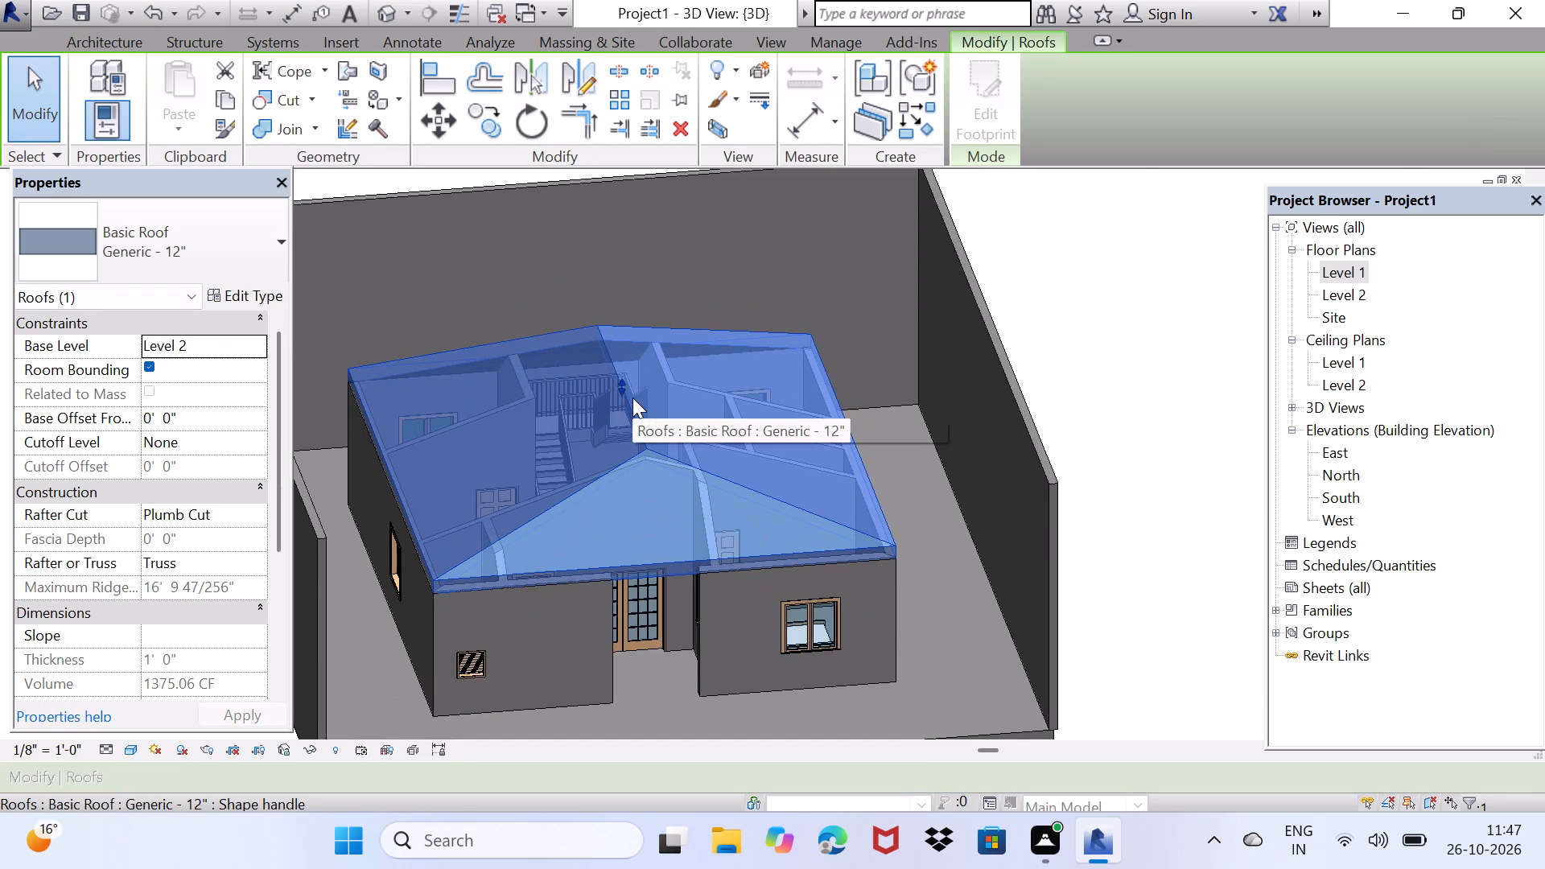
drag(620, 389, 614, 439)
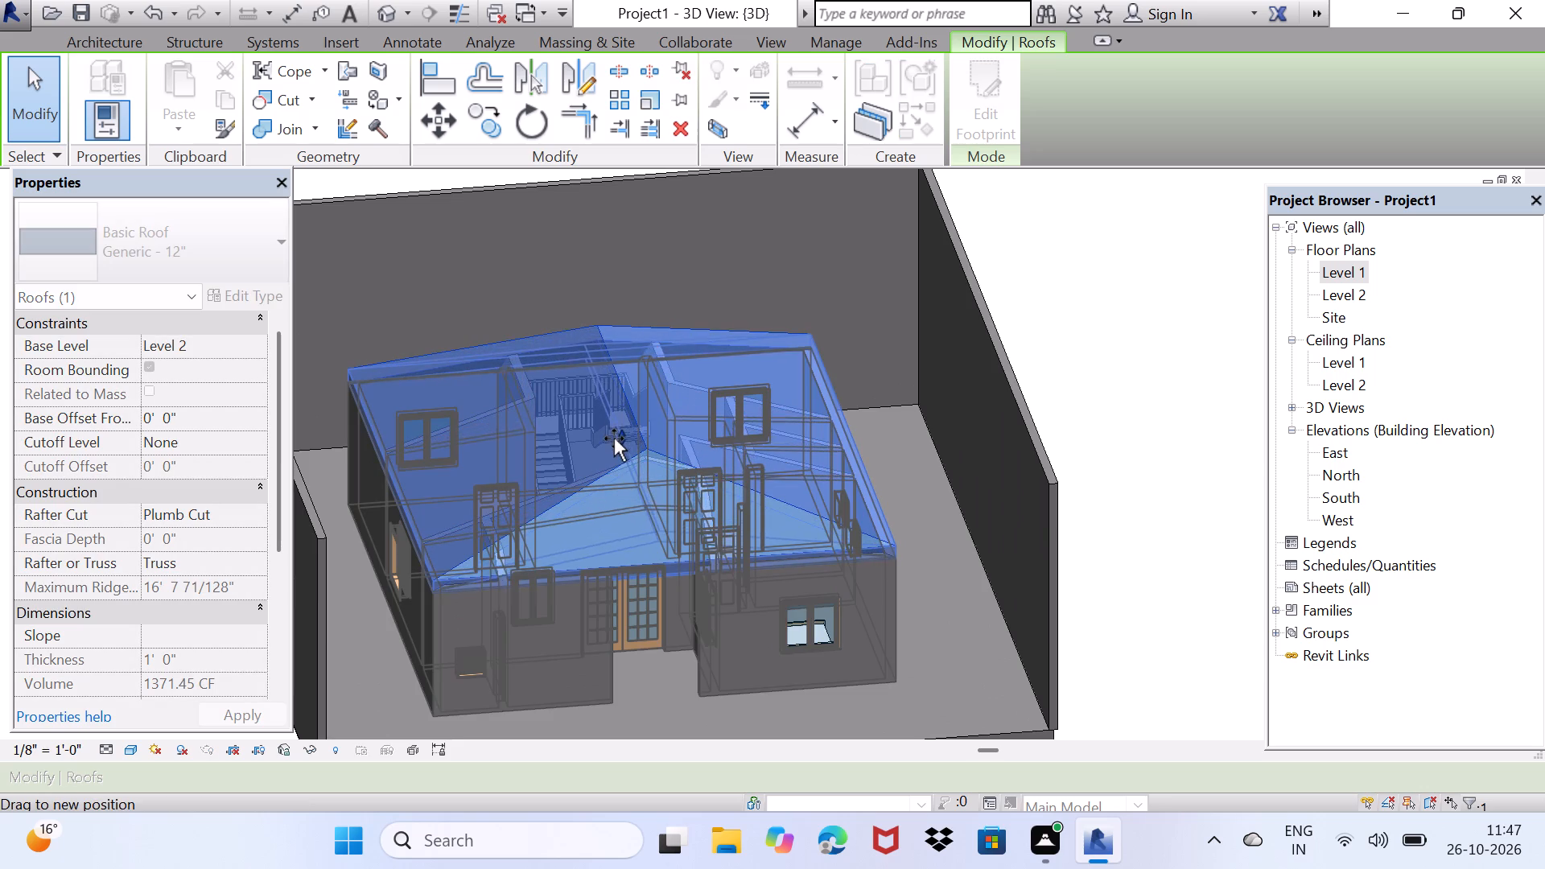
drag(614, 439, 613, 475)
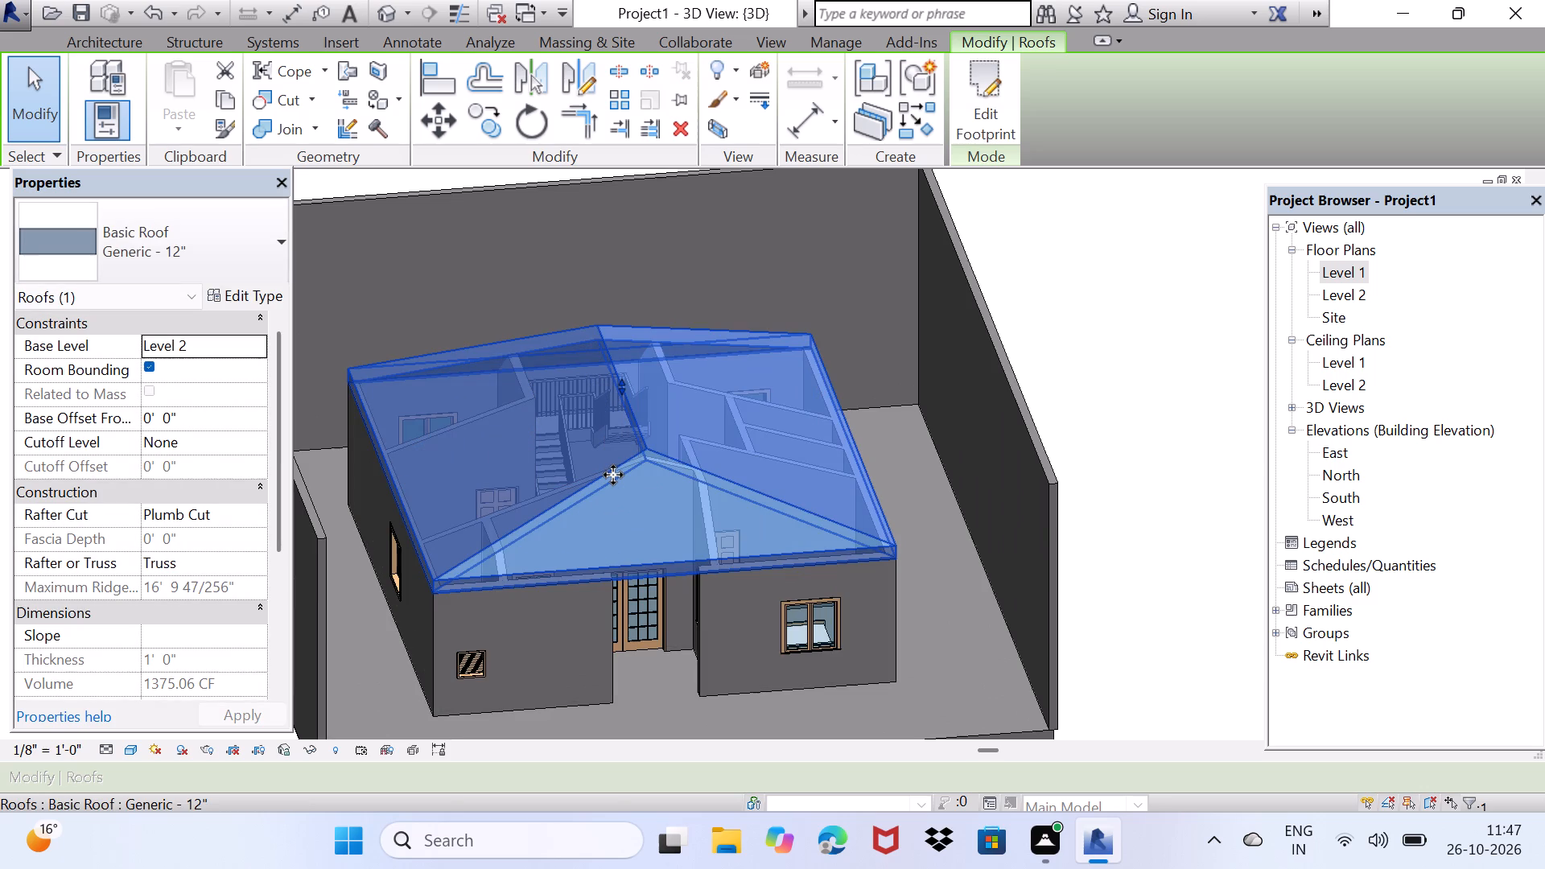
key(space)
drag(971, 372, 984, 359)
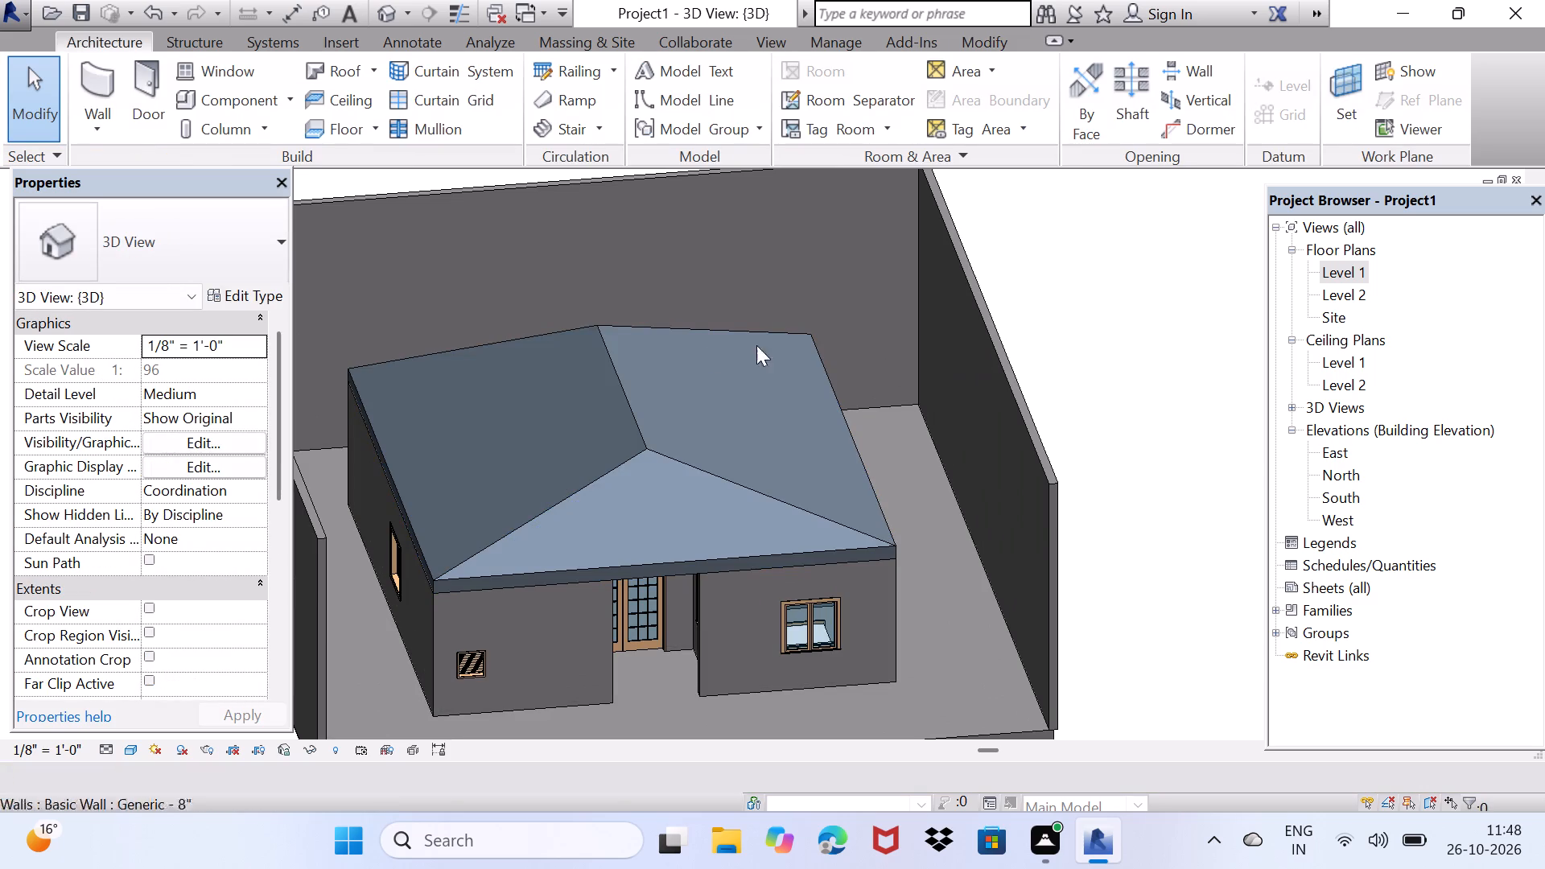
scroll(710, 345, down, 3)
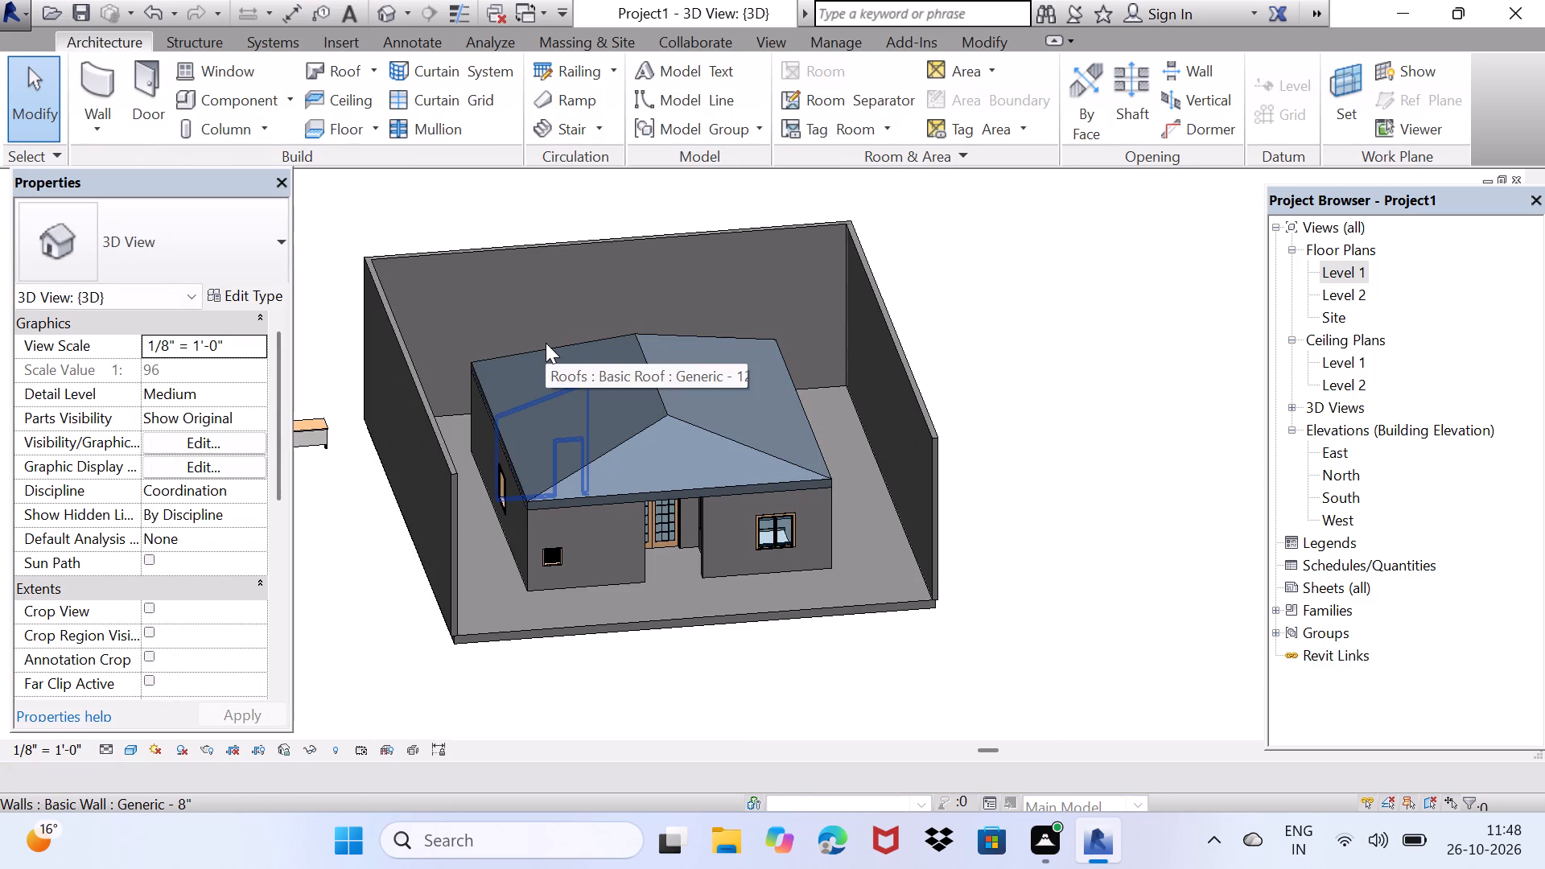
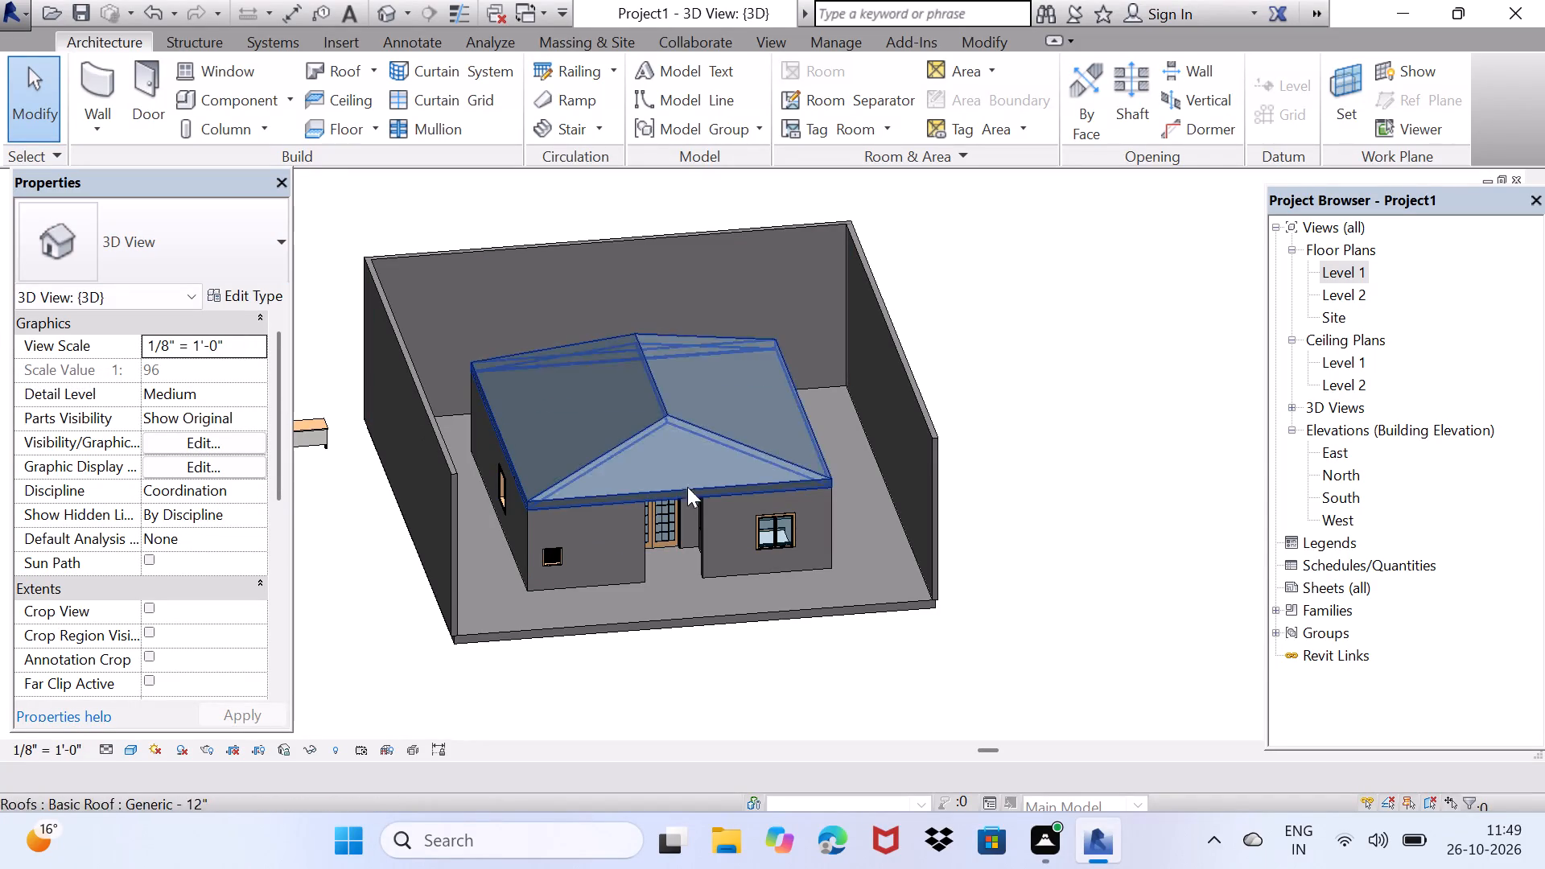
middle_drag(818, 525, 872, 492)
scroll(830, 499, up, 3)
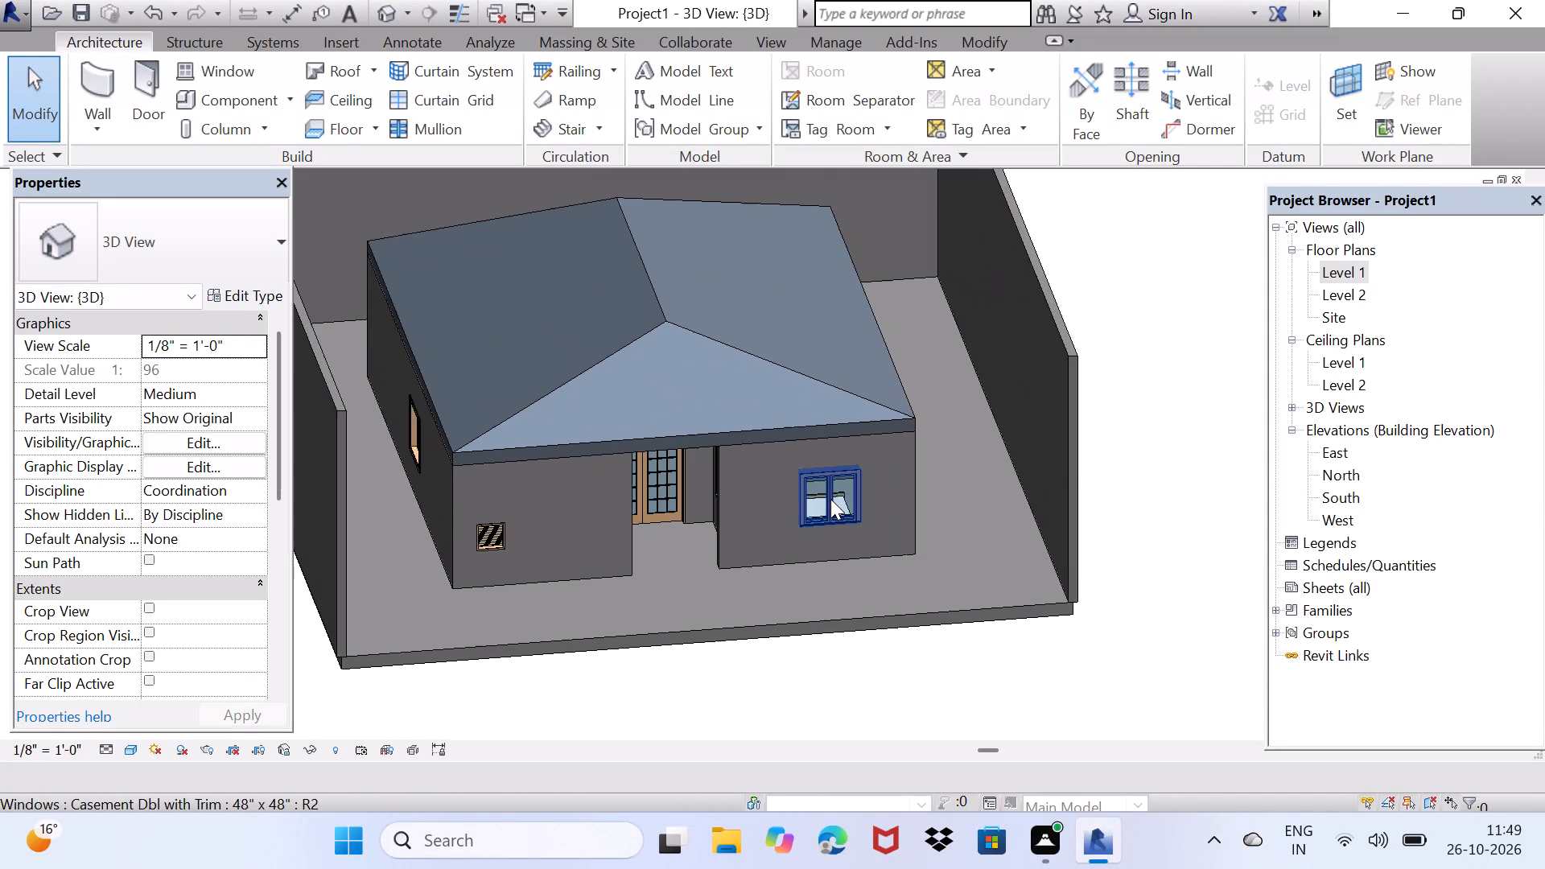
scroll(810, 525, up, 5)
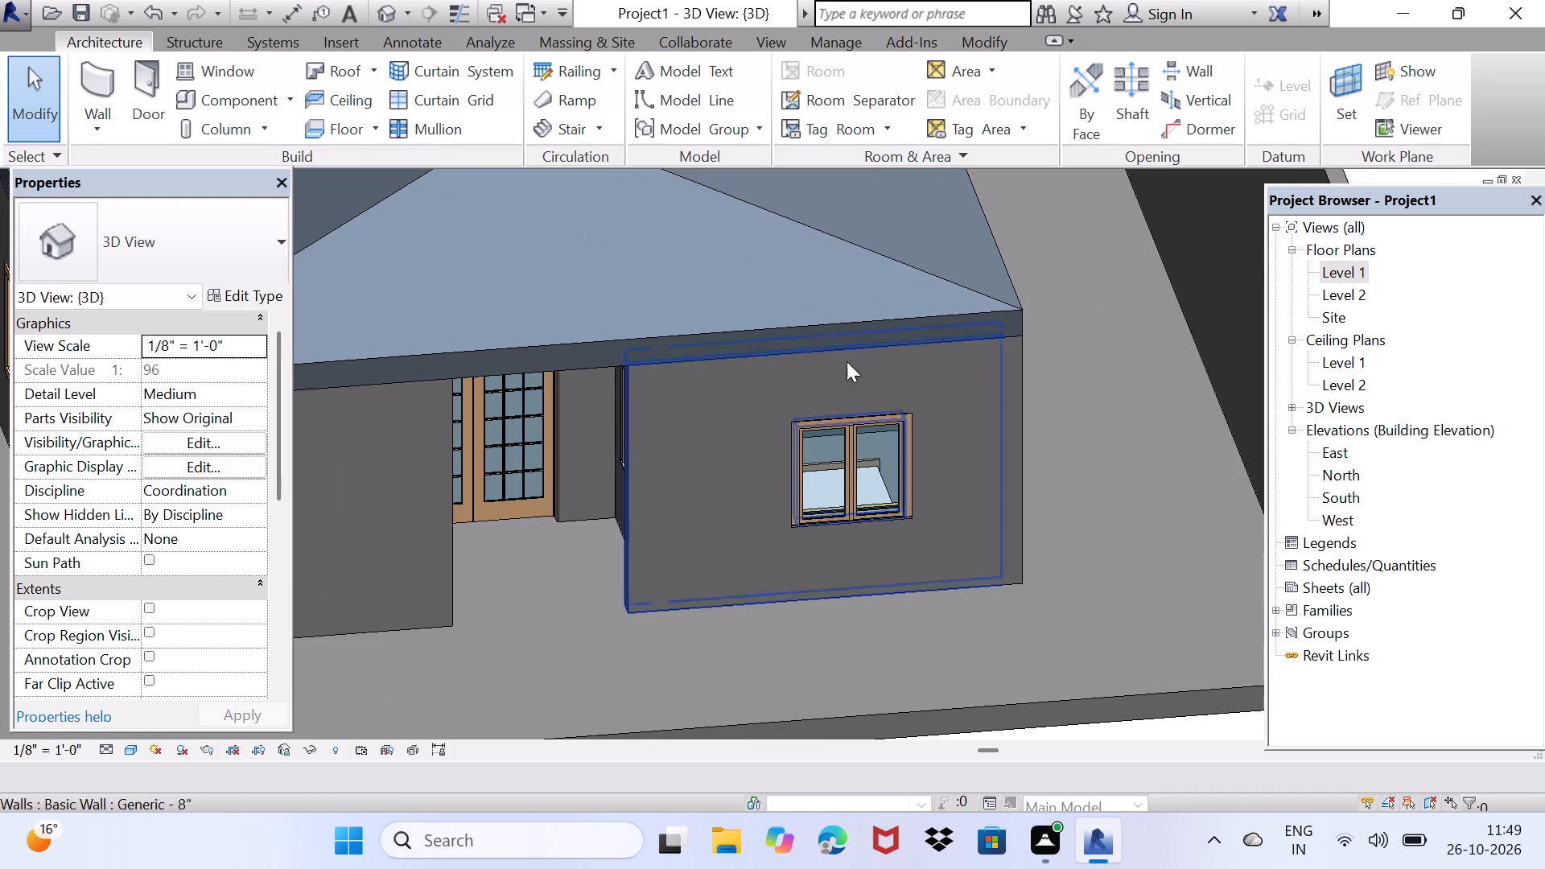
Open the Level 1 floor plan and start loading another component family for placement.
double_click(1355, 261)
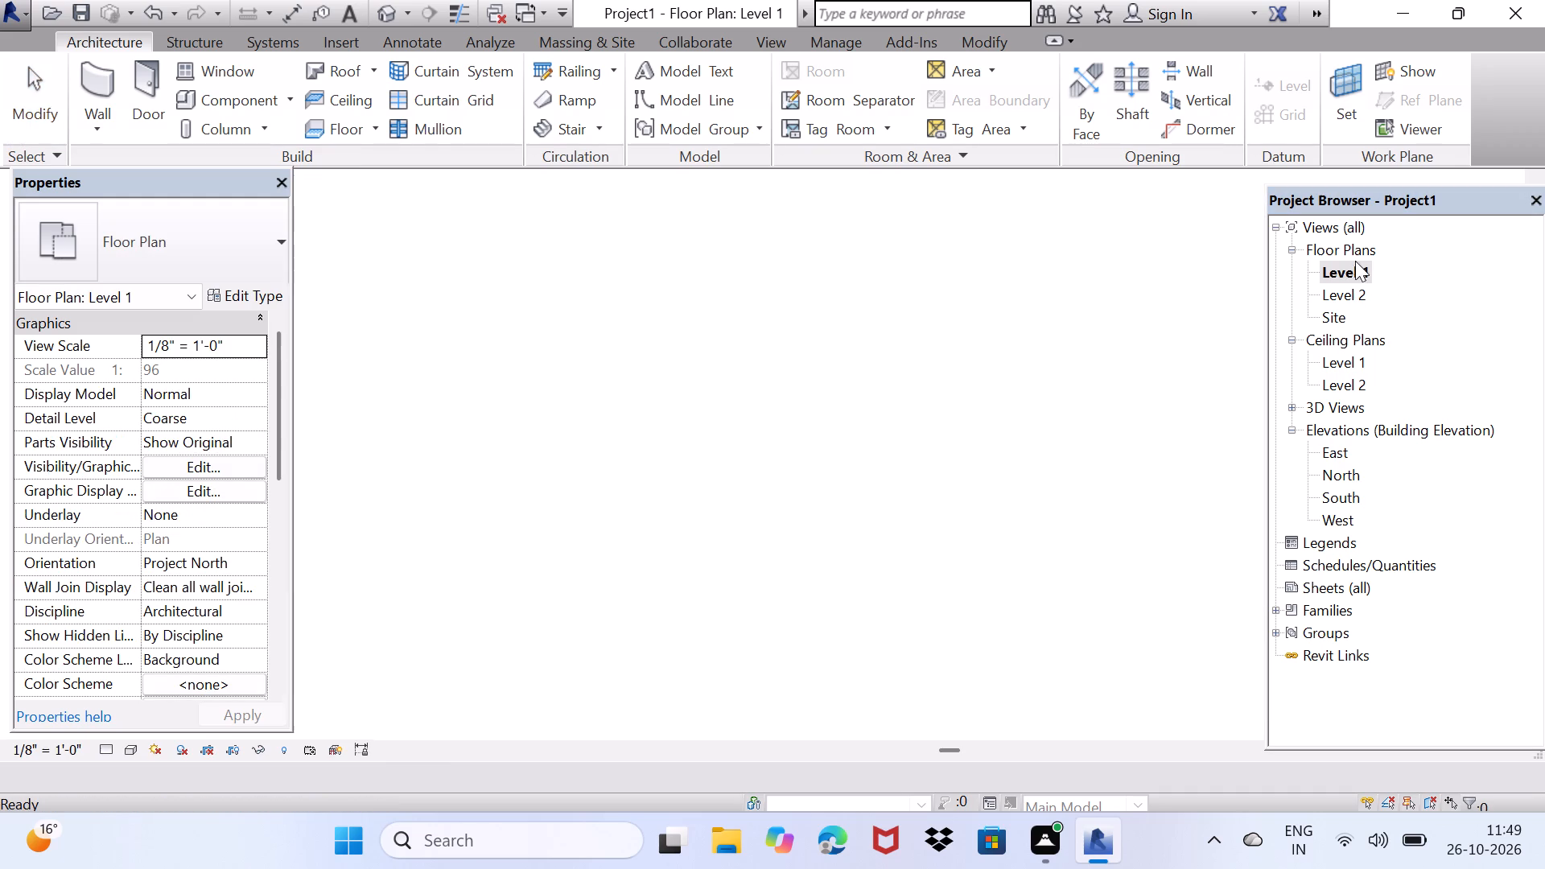
scroll(897, 410, down, 1)
scroll(667, 422, up, 1)
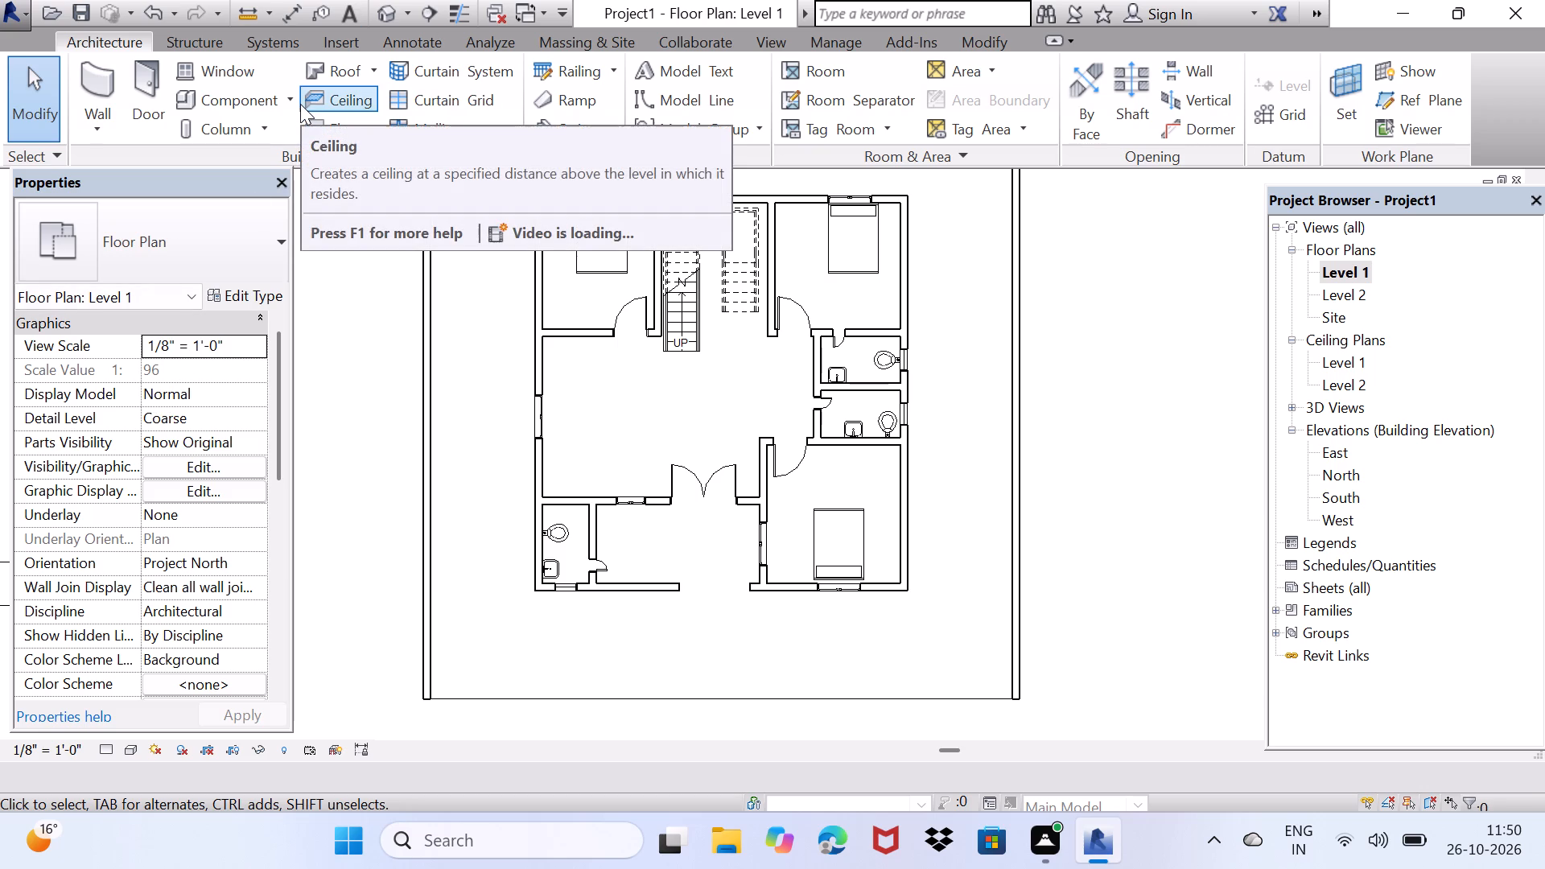
double_click(237, 98)
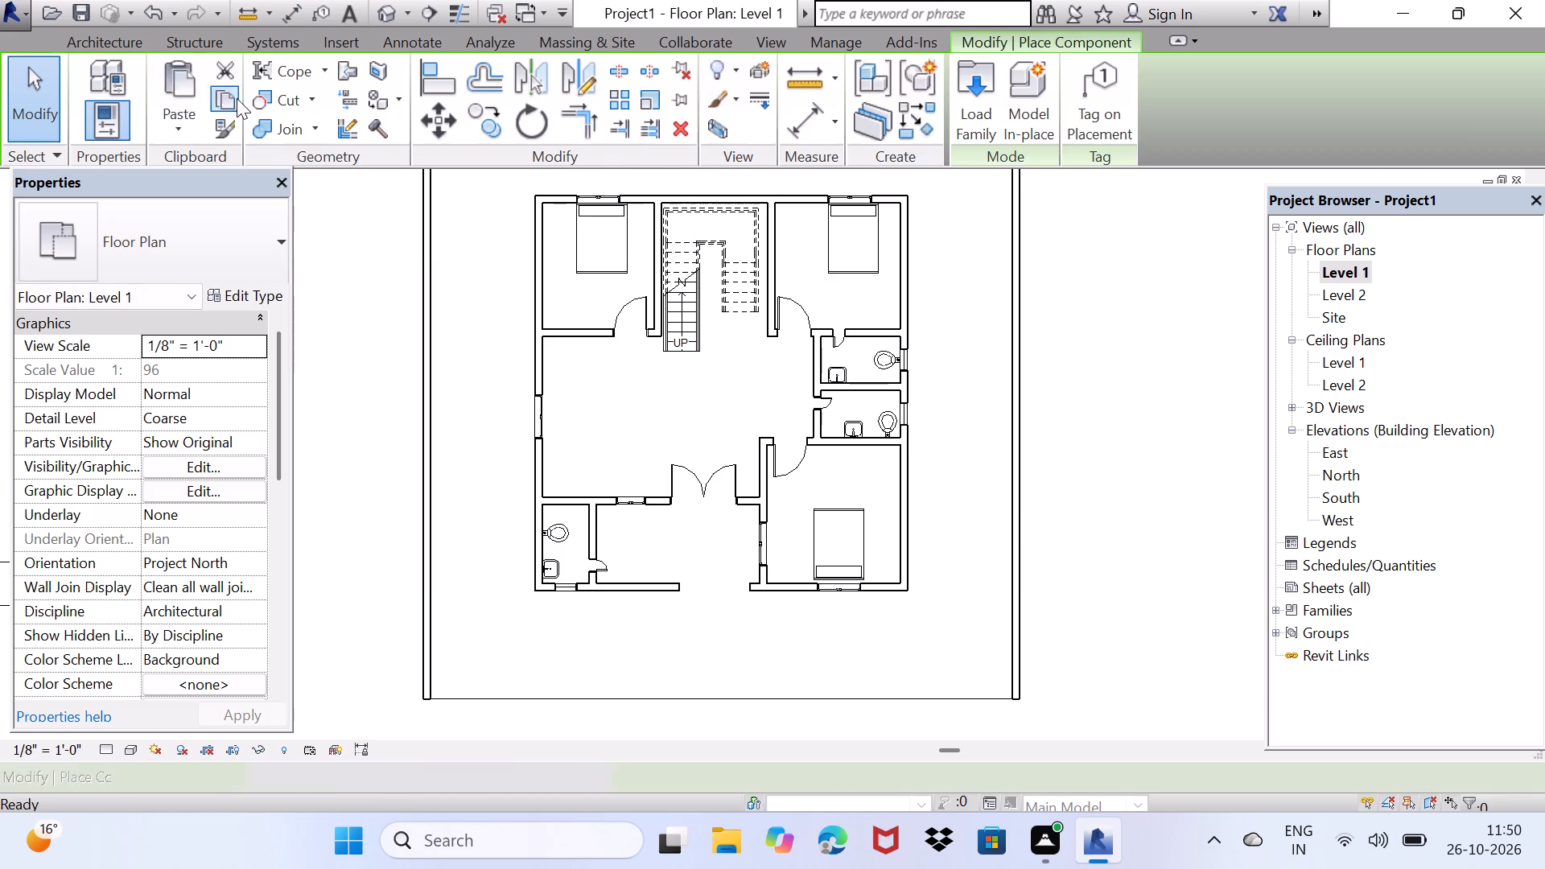
double_click(958, 84)
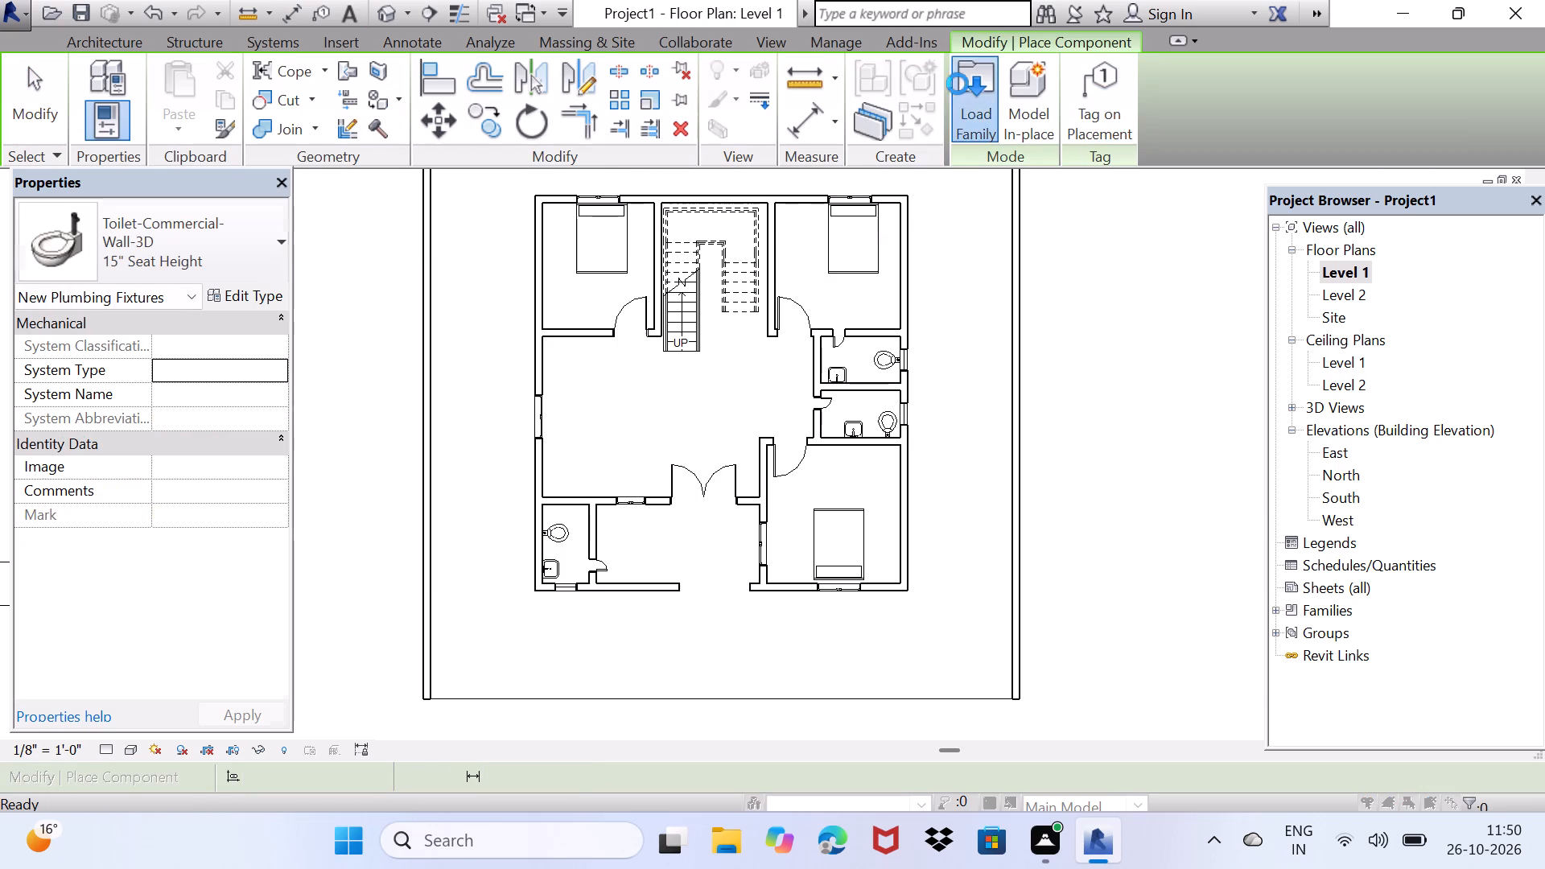
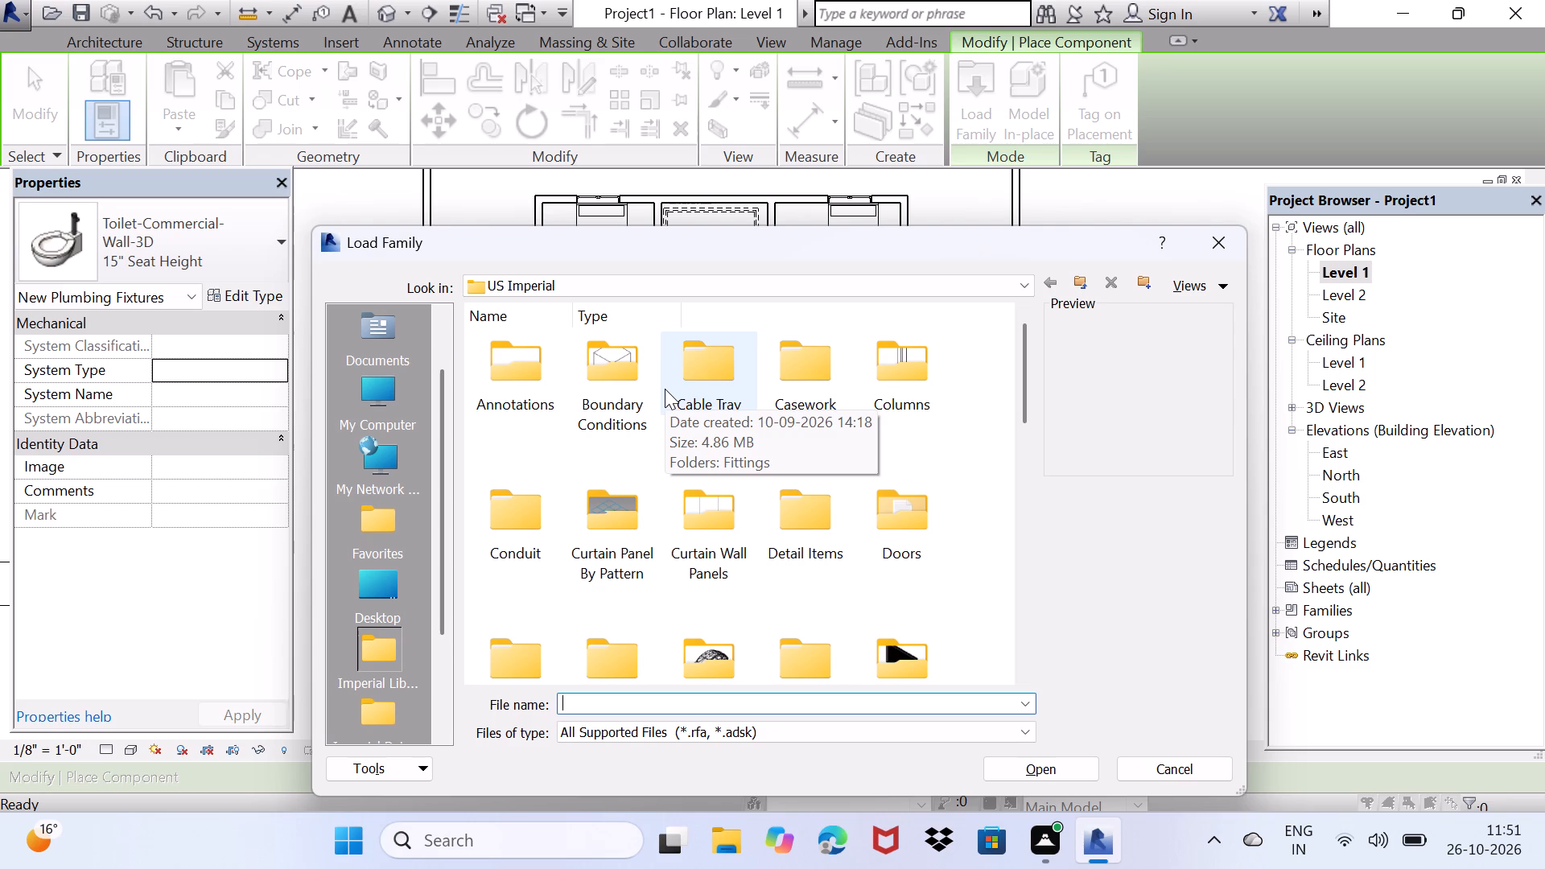
Load the Table-Coffee family from the Tables folder of the US Imperial furniture library.
scroll(766, 435, down, 3)
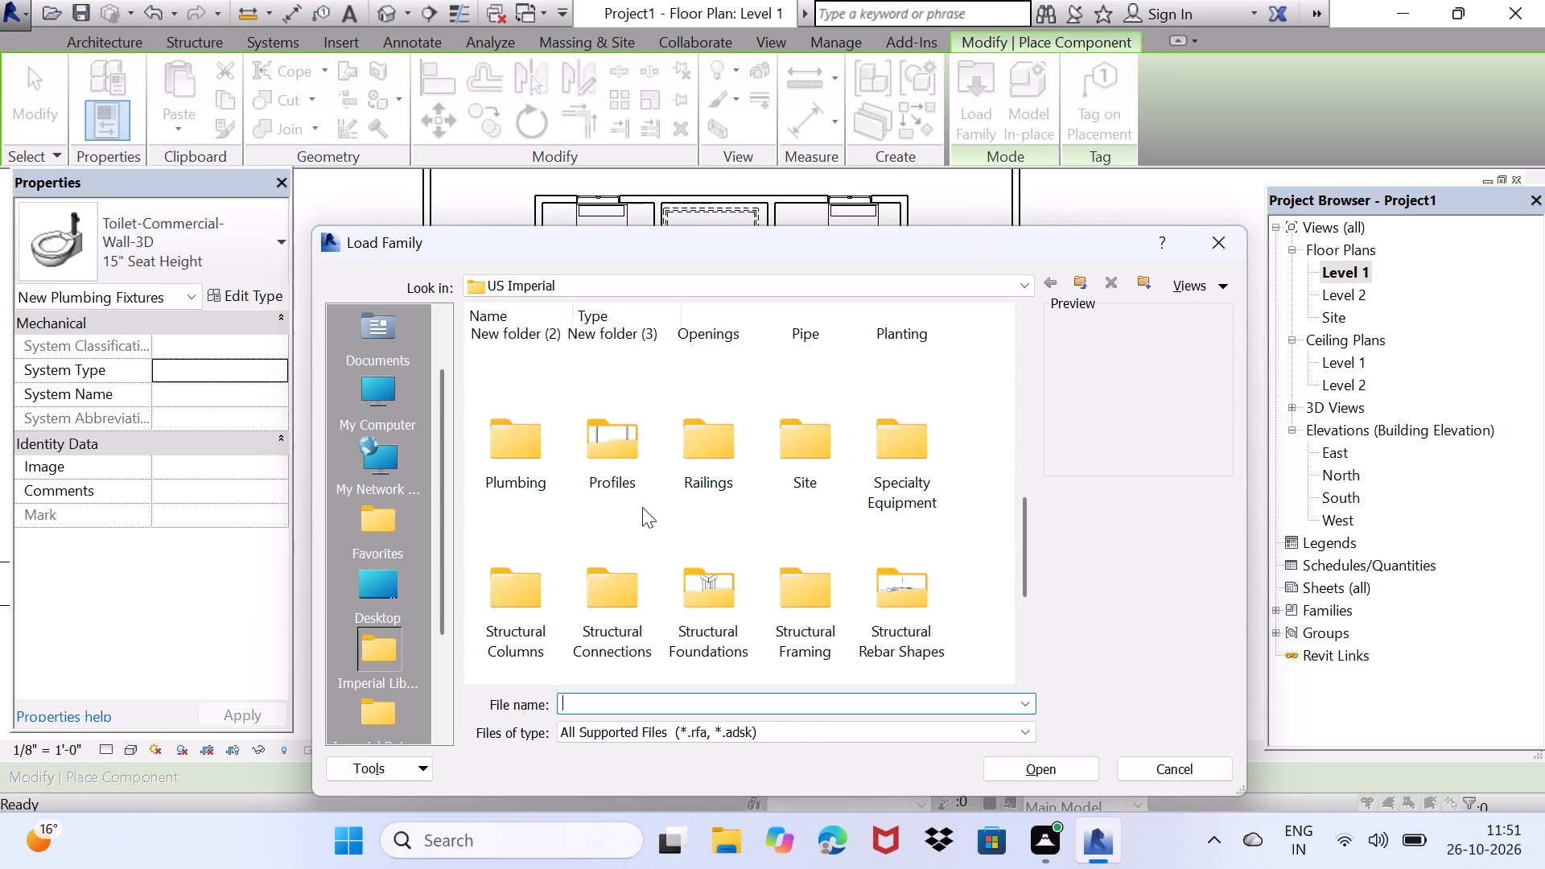
scroll(628, 504, up, 5)
scroll(804, 448, down, 2)
scroll(864, 369, up, 1)
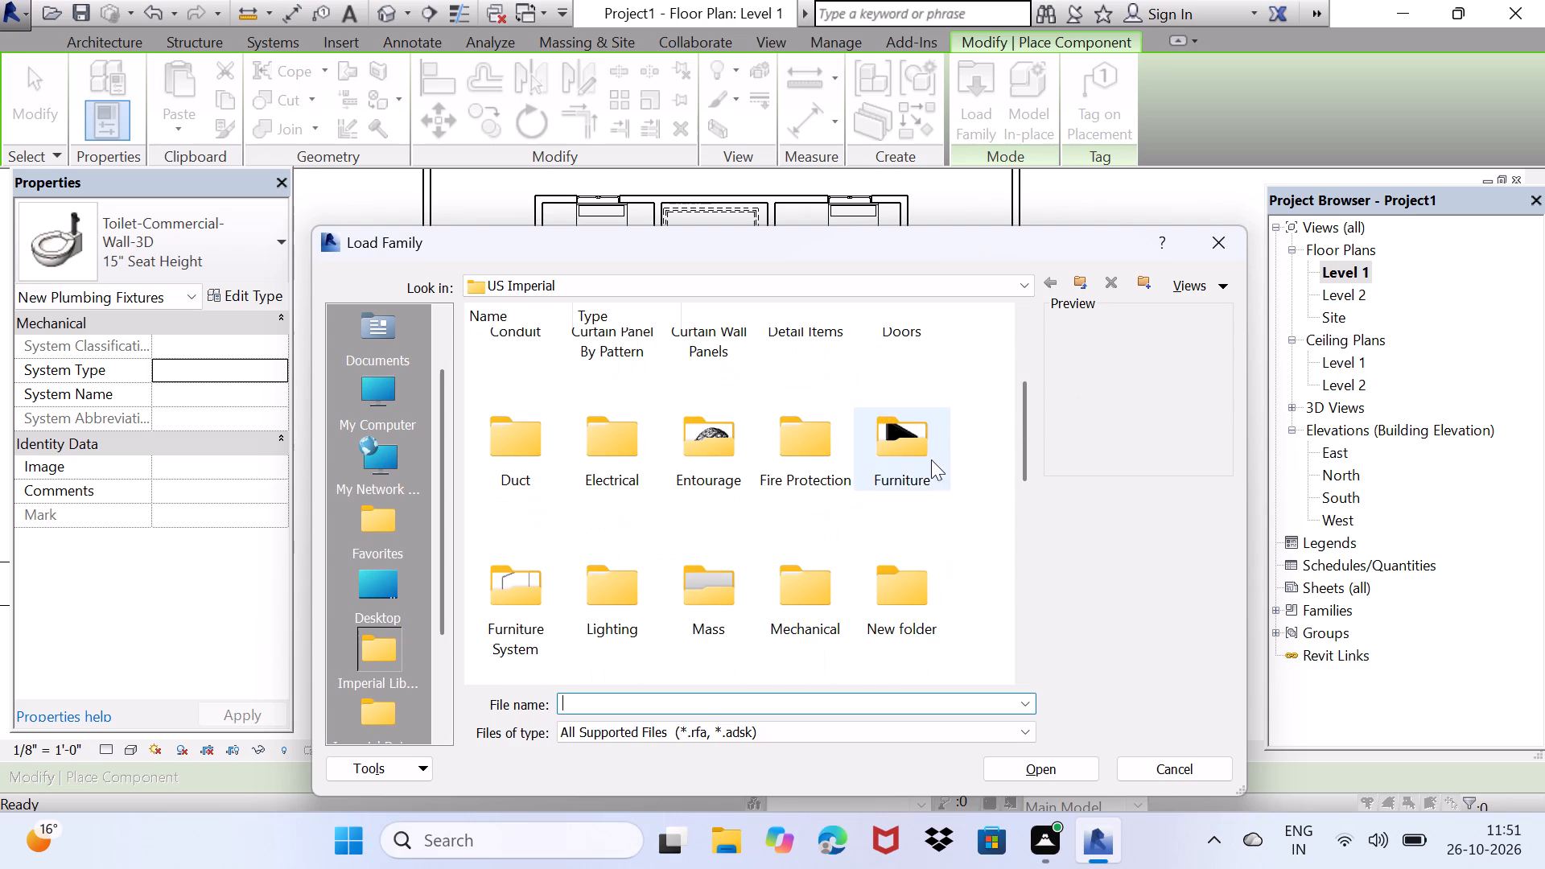
double_click(912, 437)
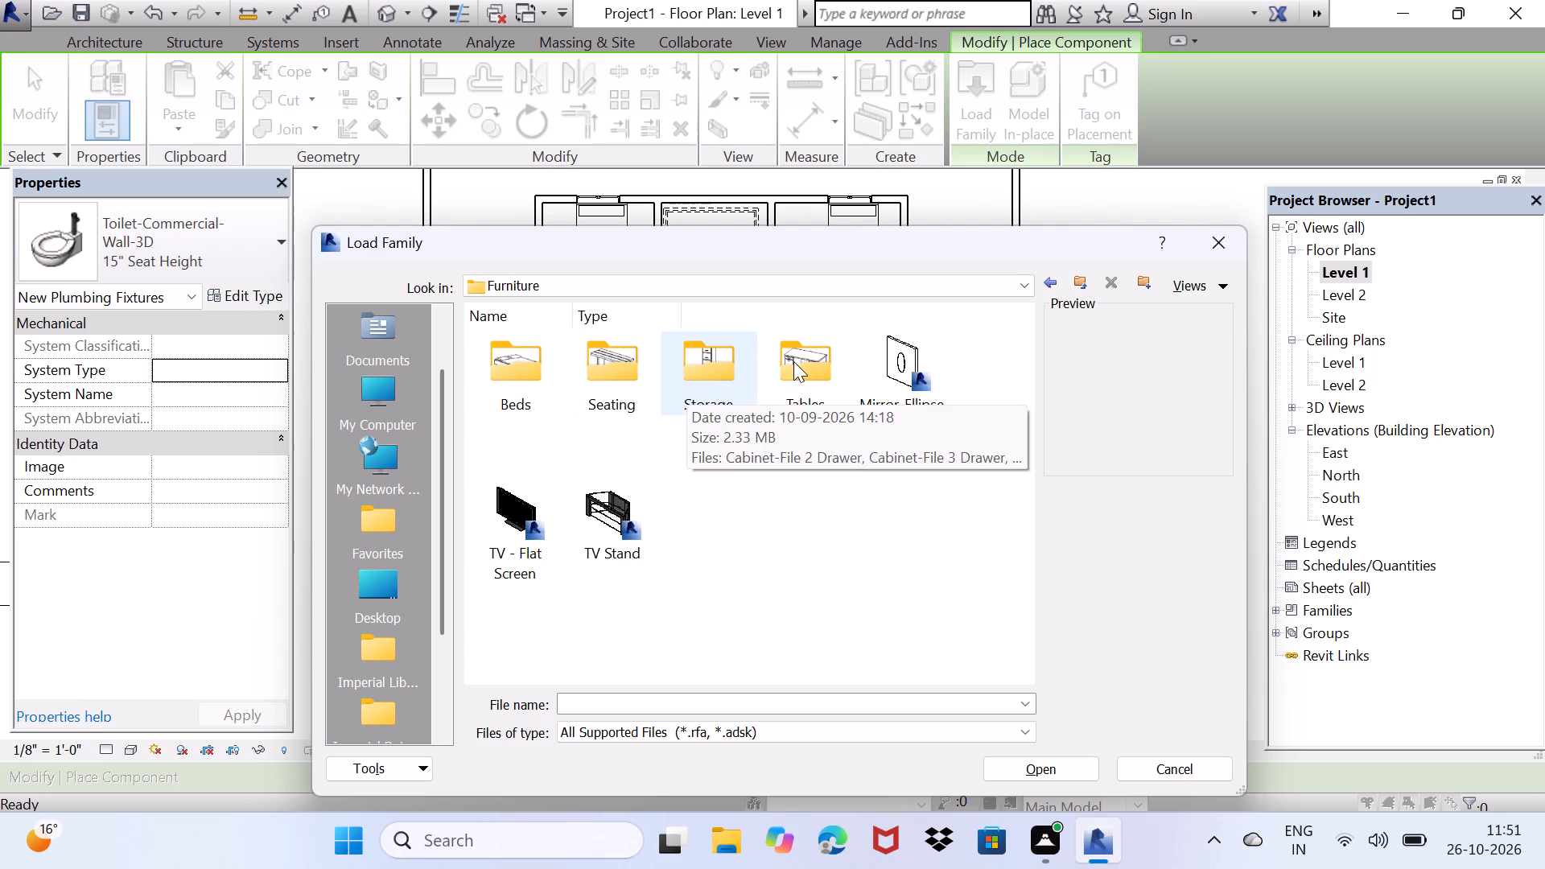
double_click(793, 361)
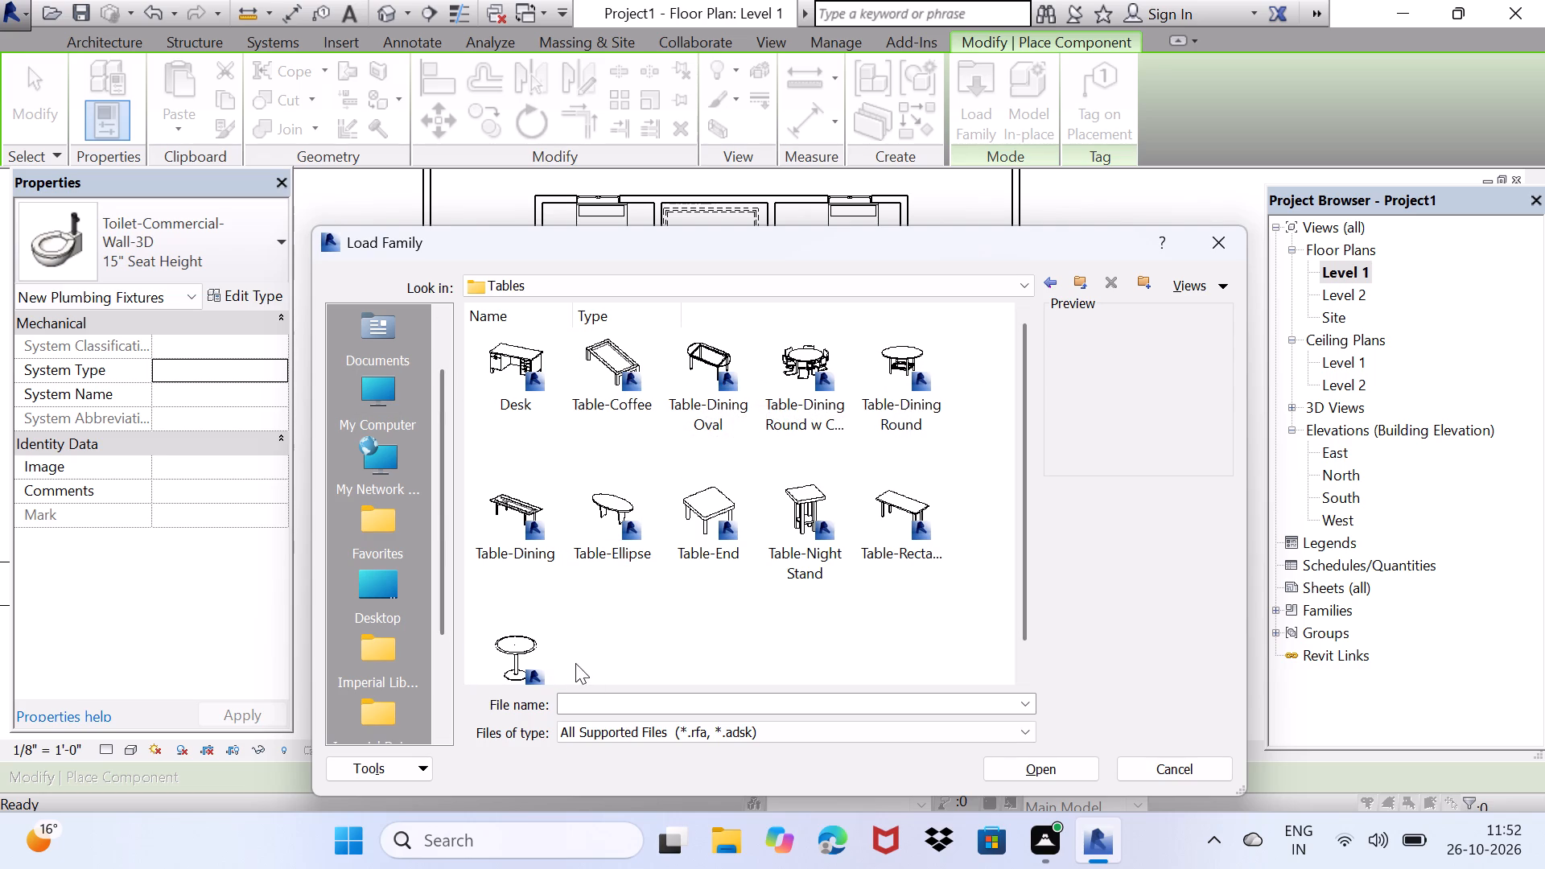
click(1054, 275)
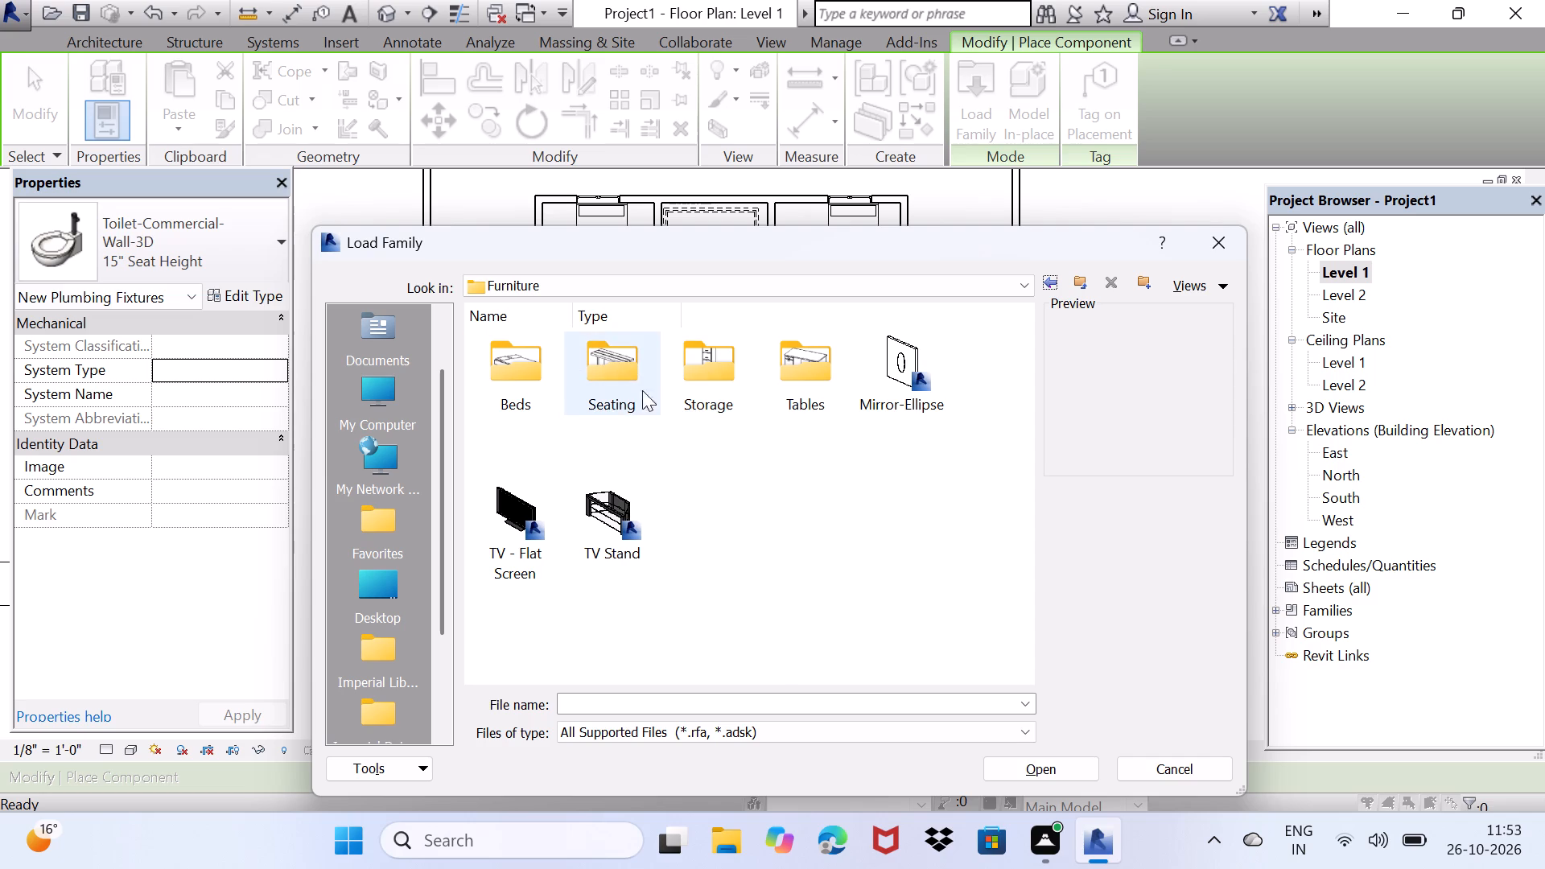
double_click(793, 357)
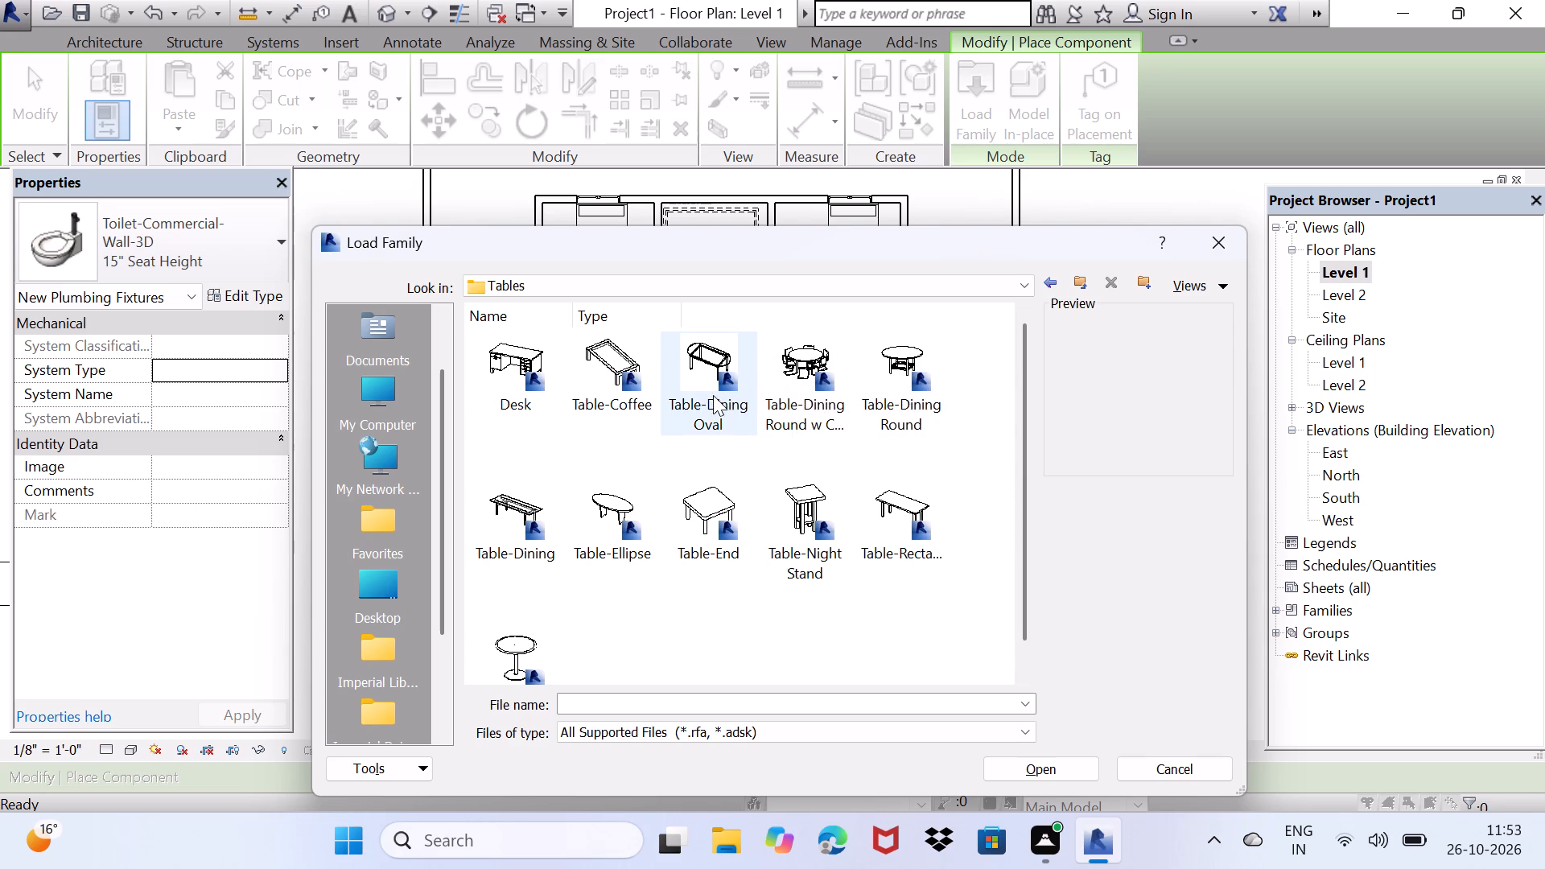
click(606, 377)
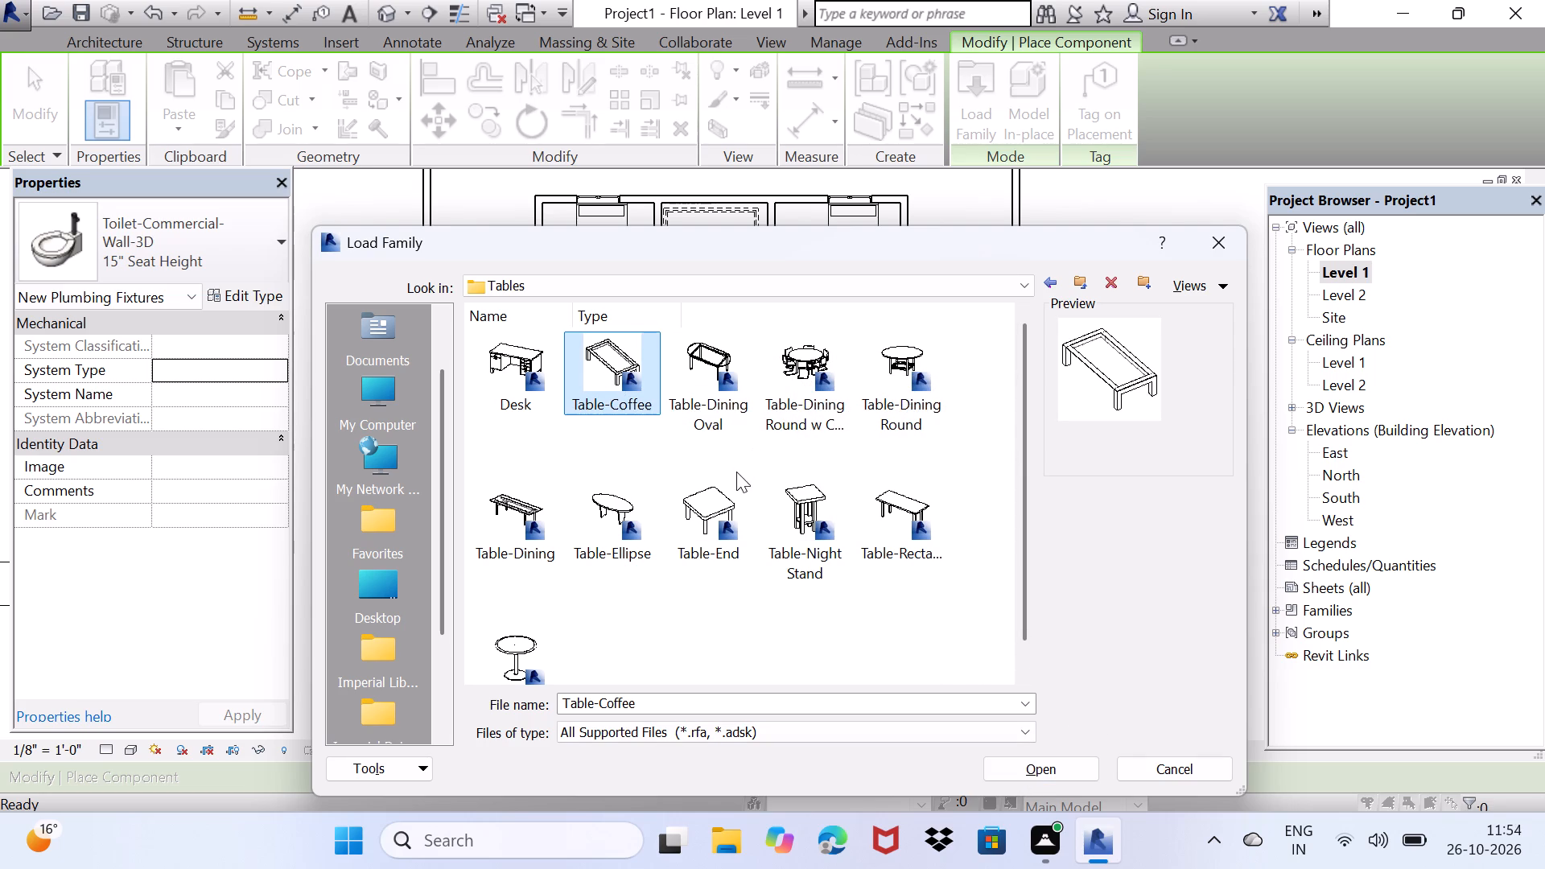
click(1036, 770)
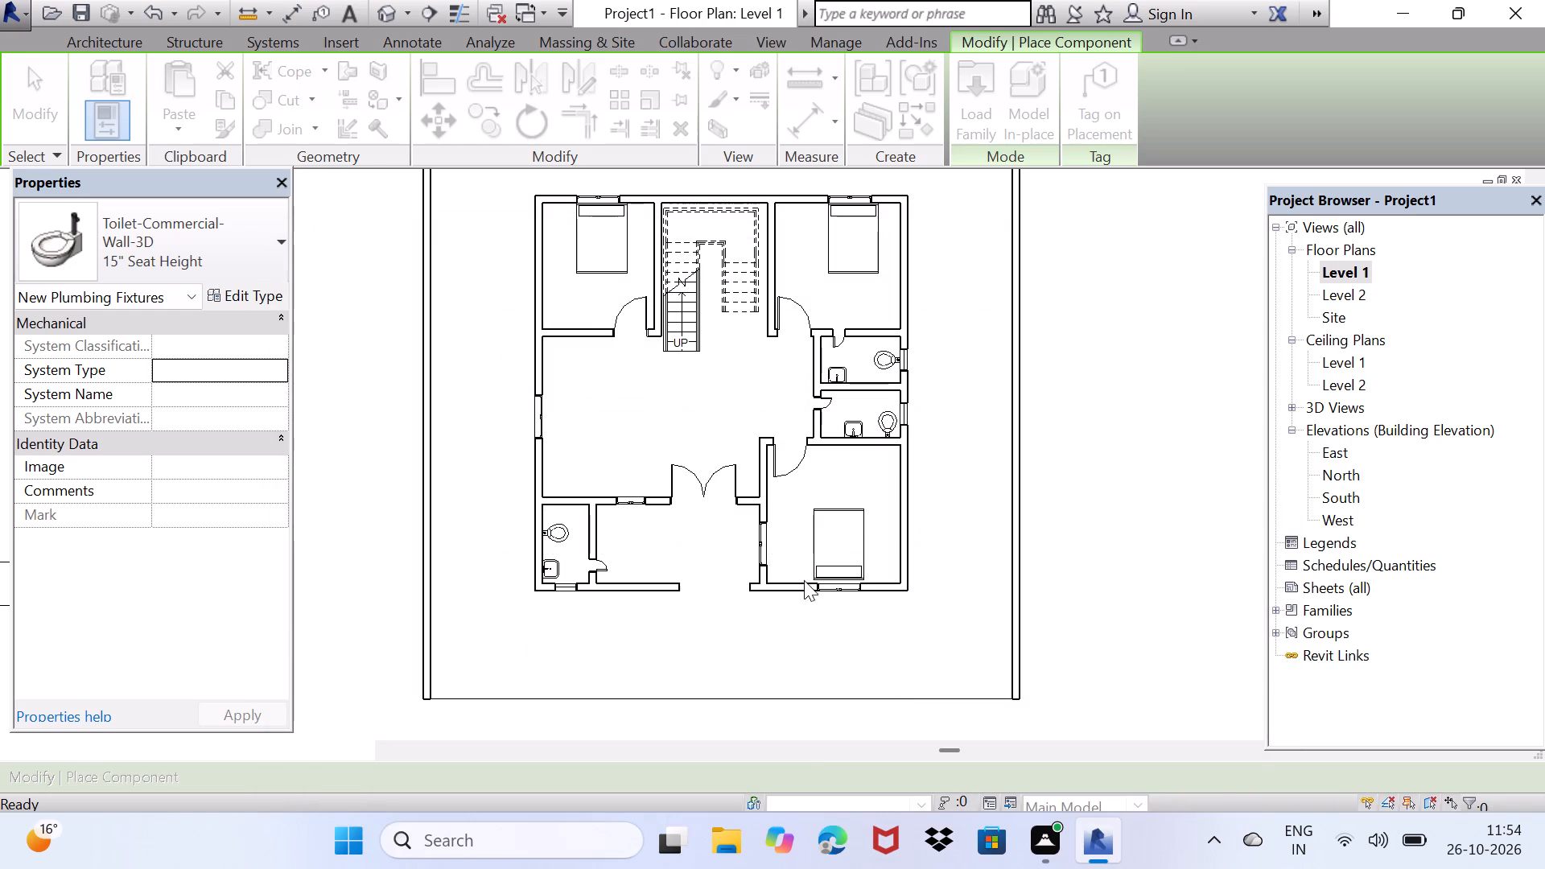
Place one 24" x 24" x 24" coffee table in the living area, about 5'-8" from the stair-side wall line.
click(604, 407)
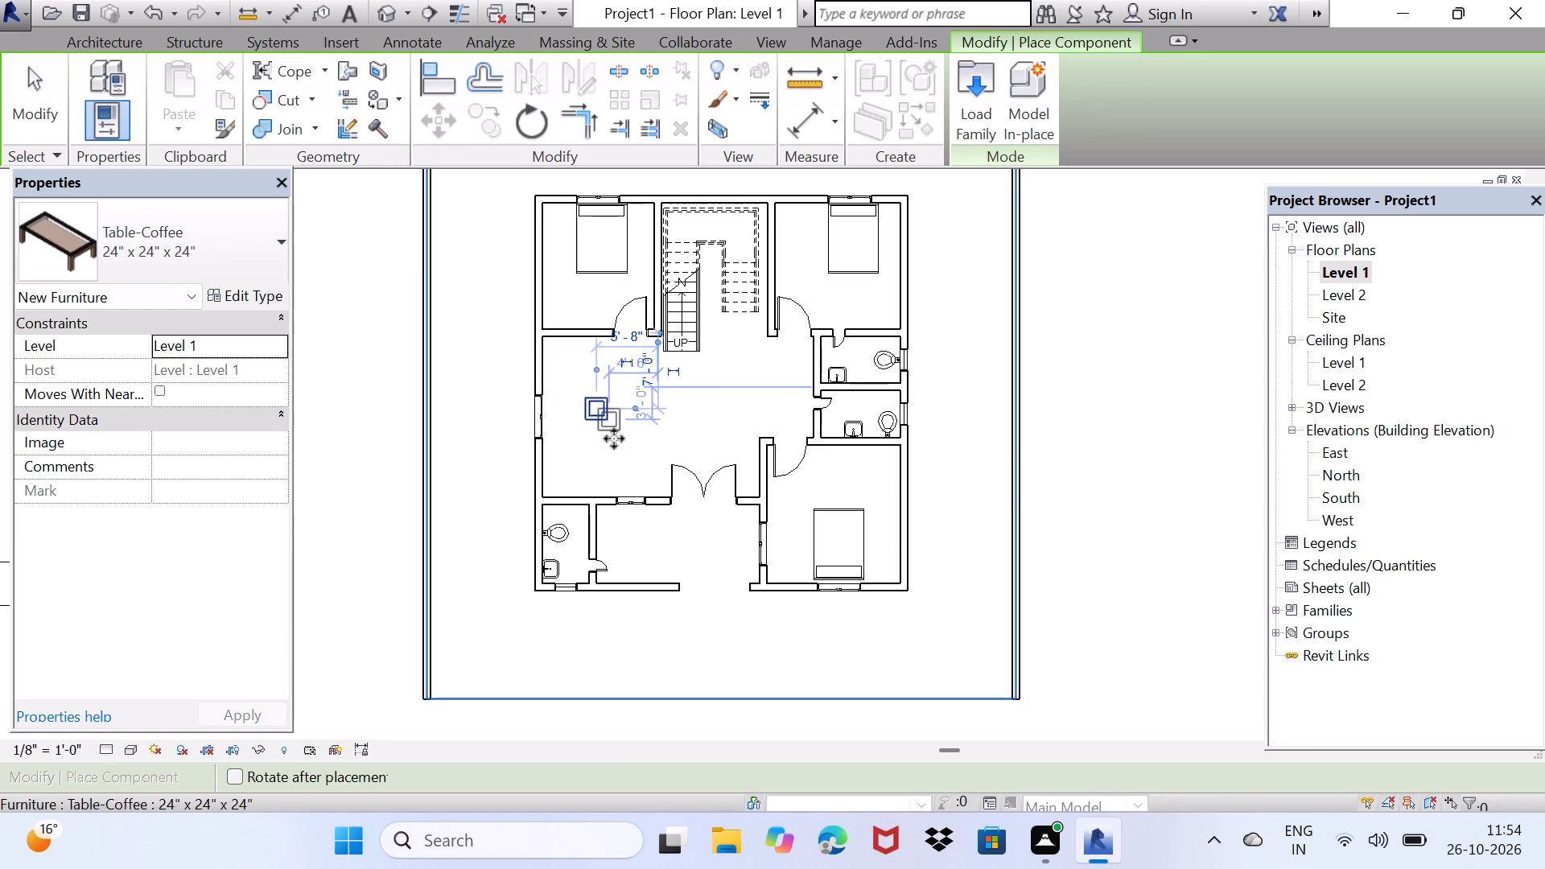
key(Escape)
key(Escape)
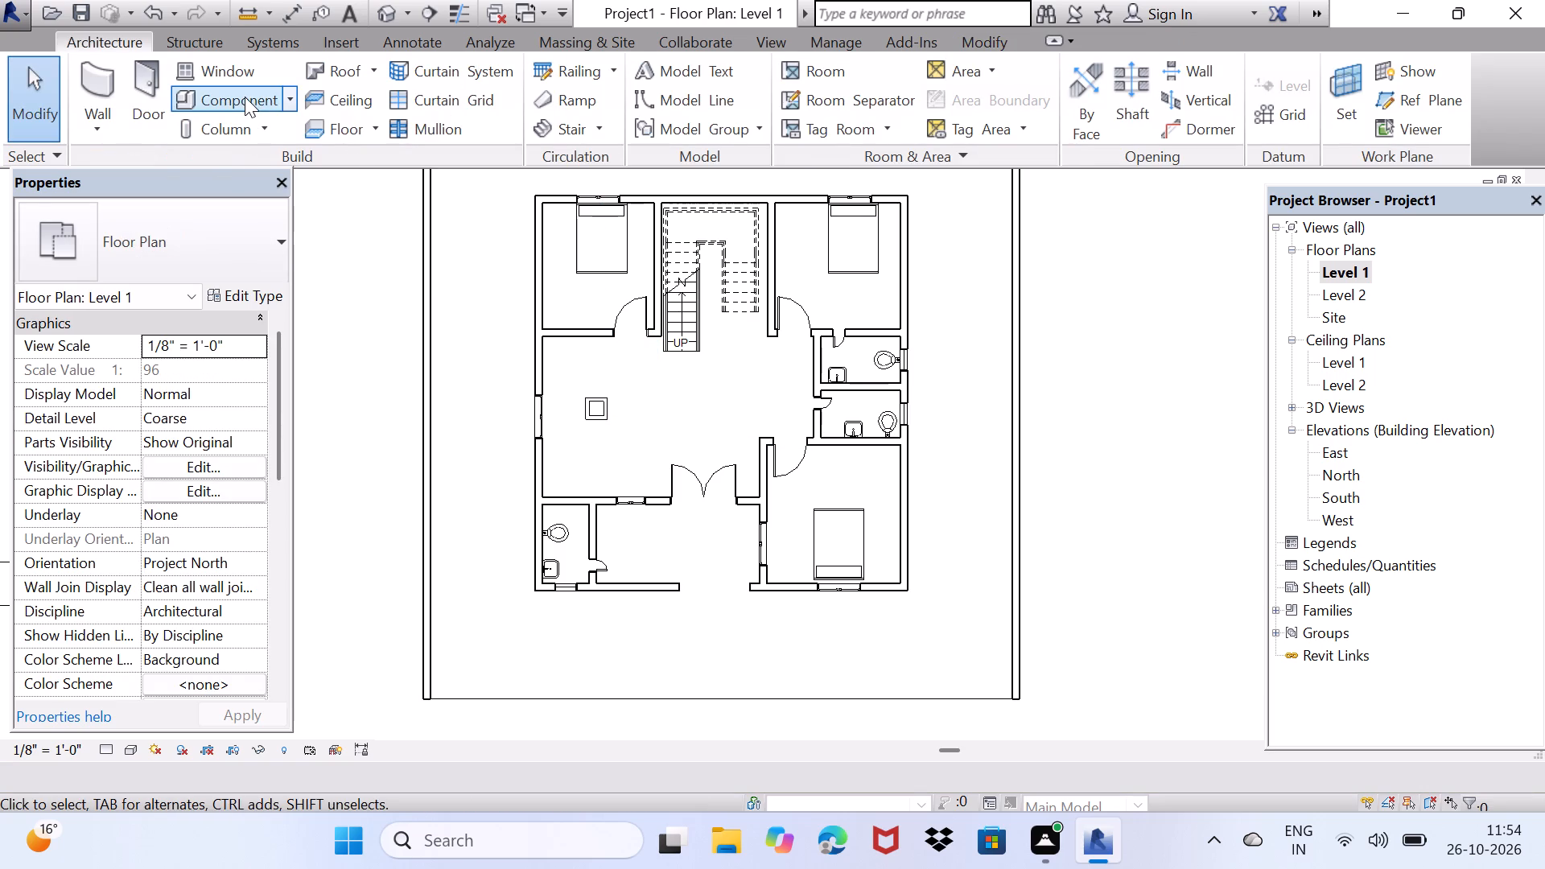
Load the Sofa-Corbu family from the Seating folder of the furniture library.
double_click(245, 97)
double_click(987, 87)
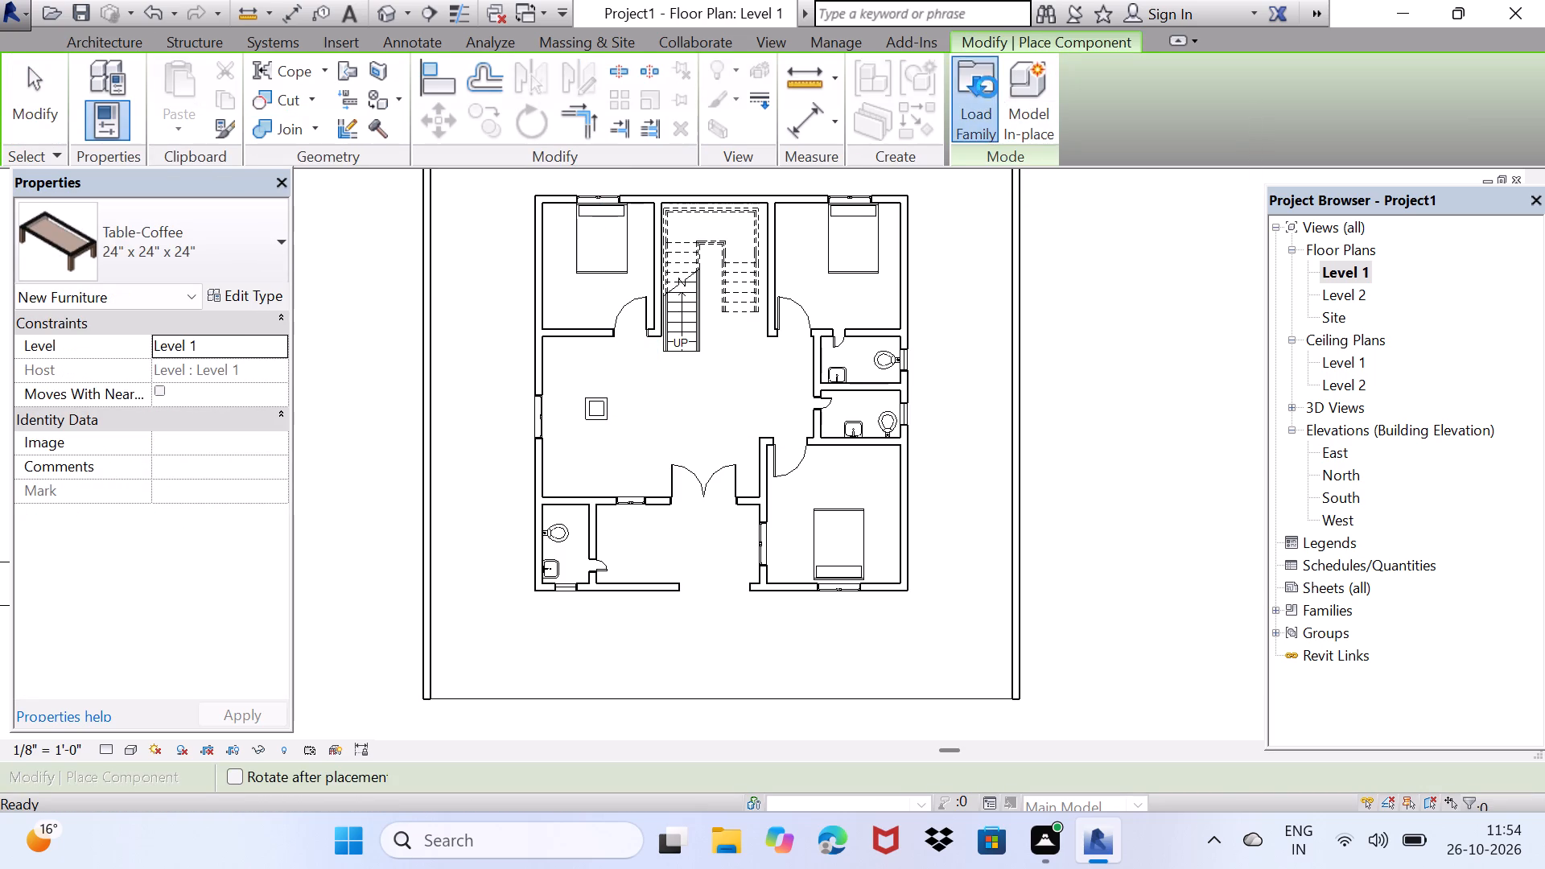
scroll(875, 430, down, 1)
double_click(890, 446)
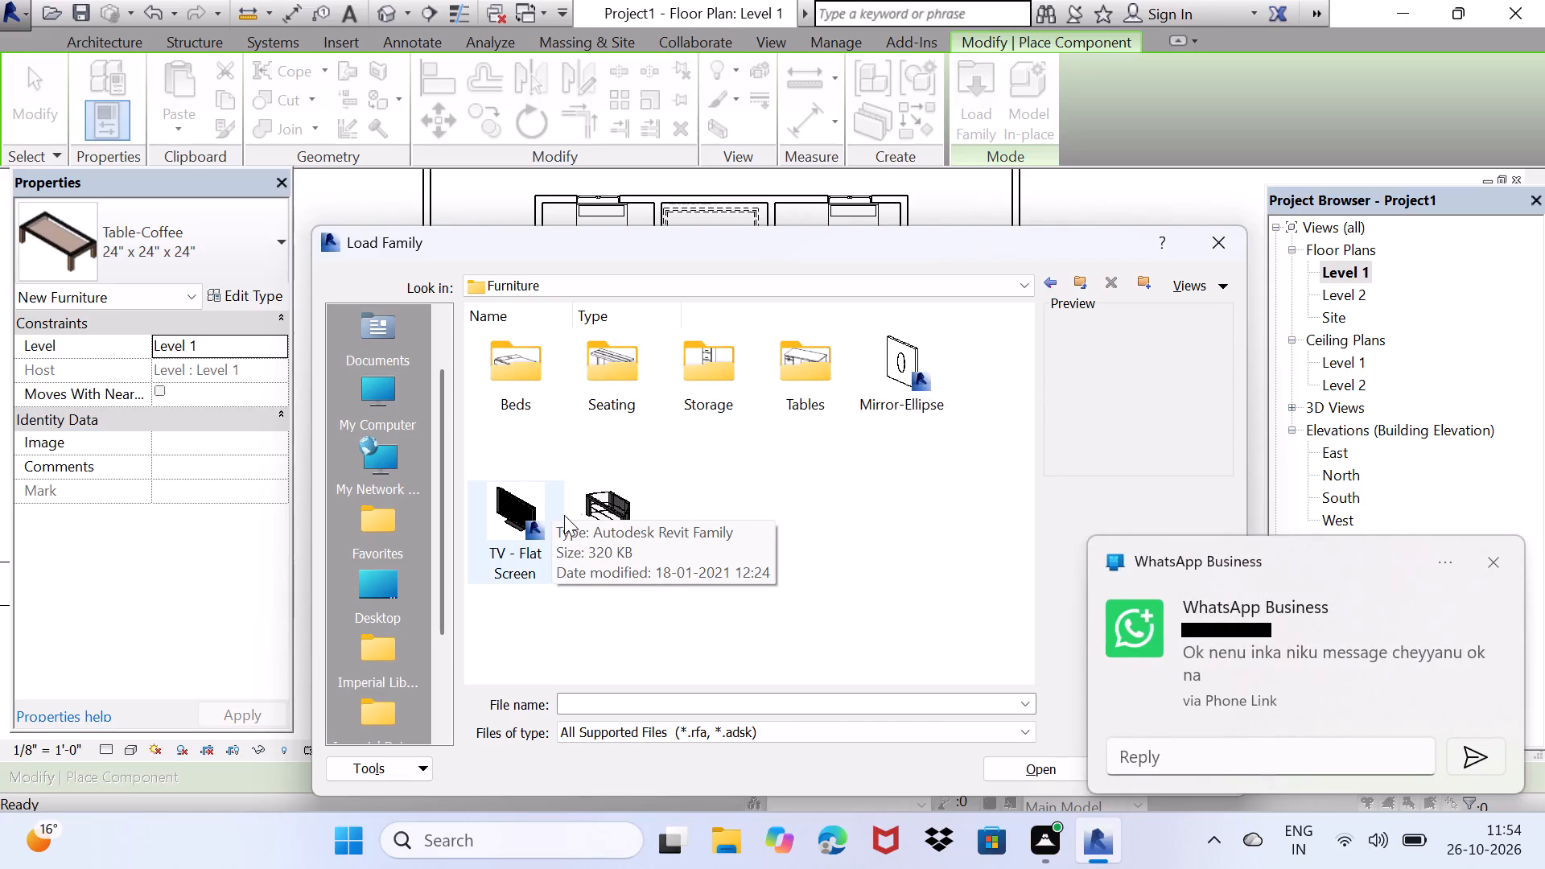
click(1493, 566)
click(826, 369)
click(826, 369)
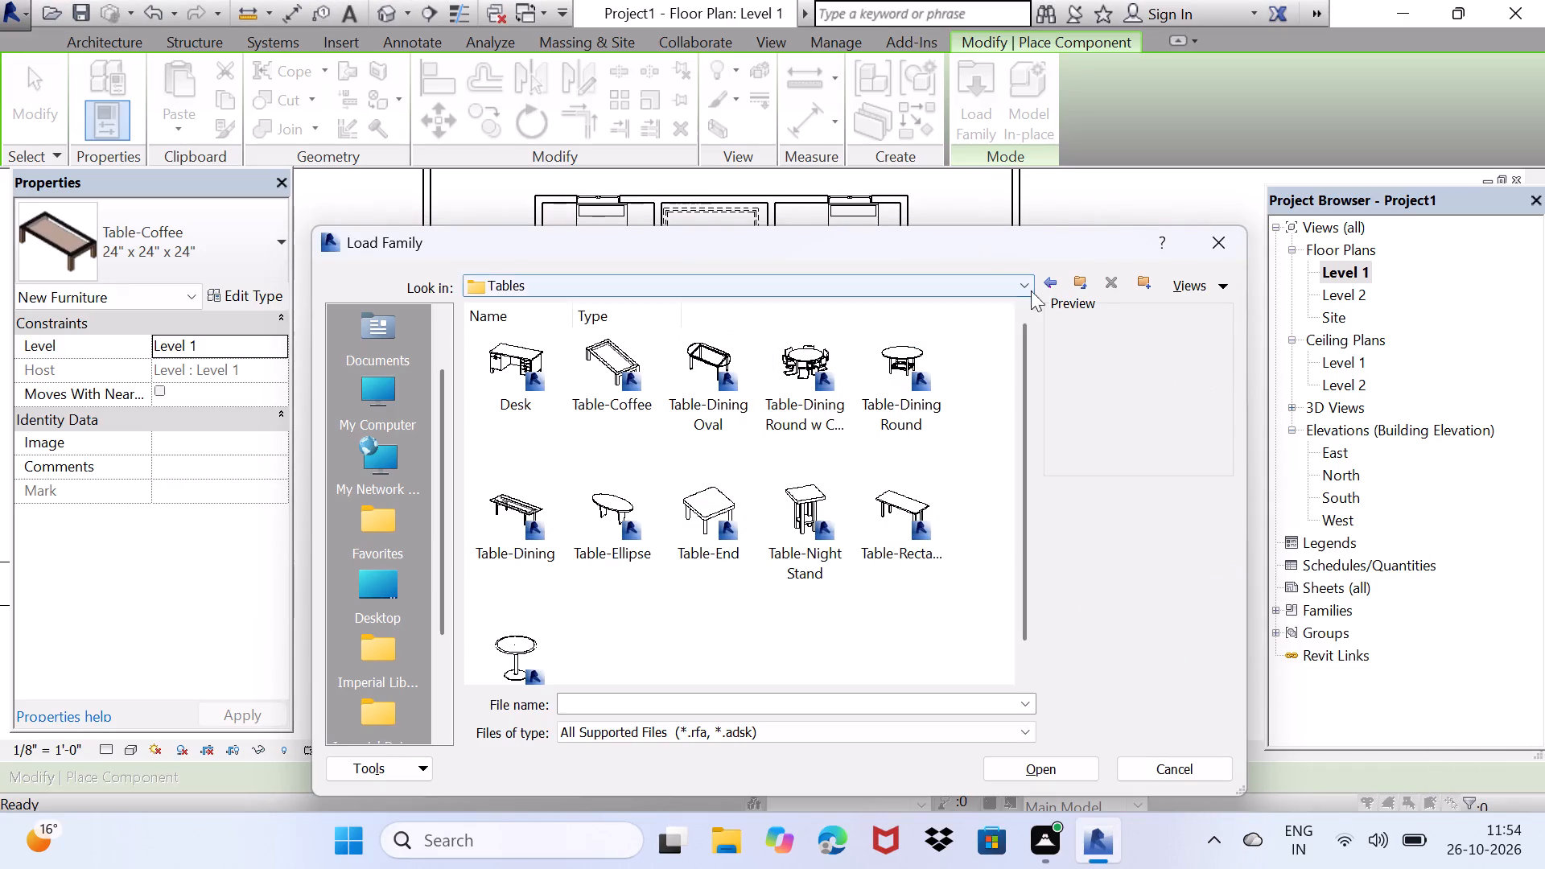
click(1052, 284)
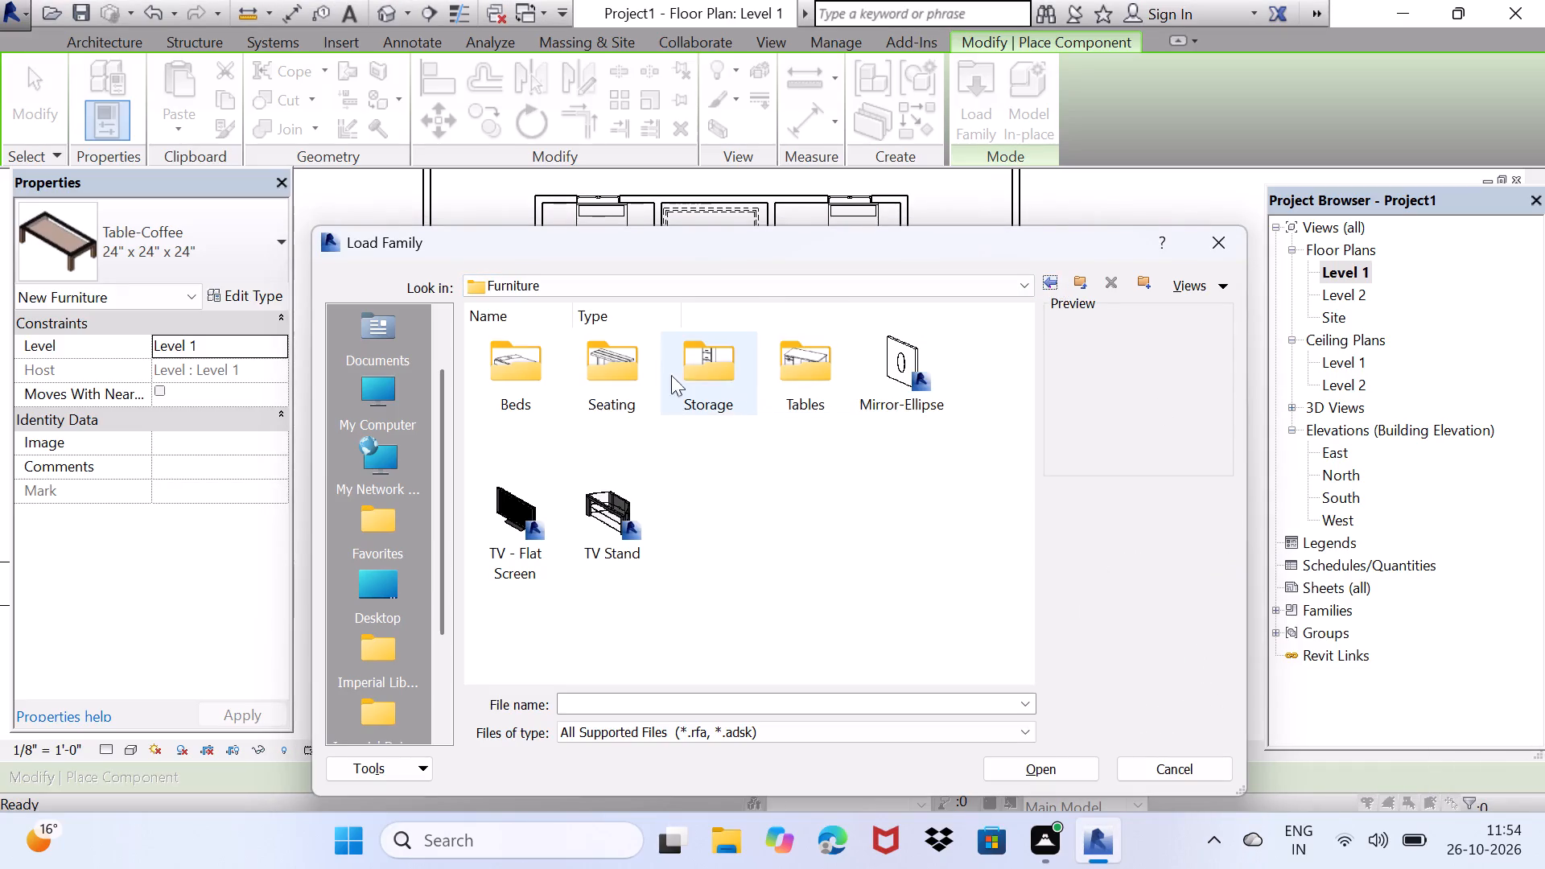
double_click(603, 381)
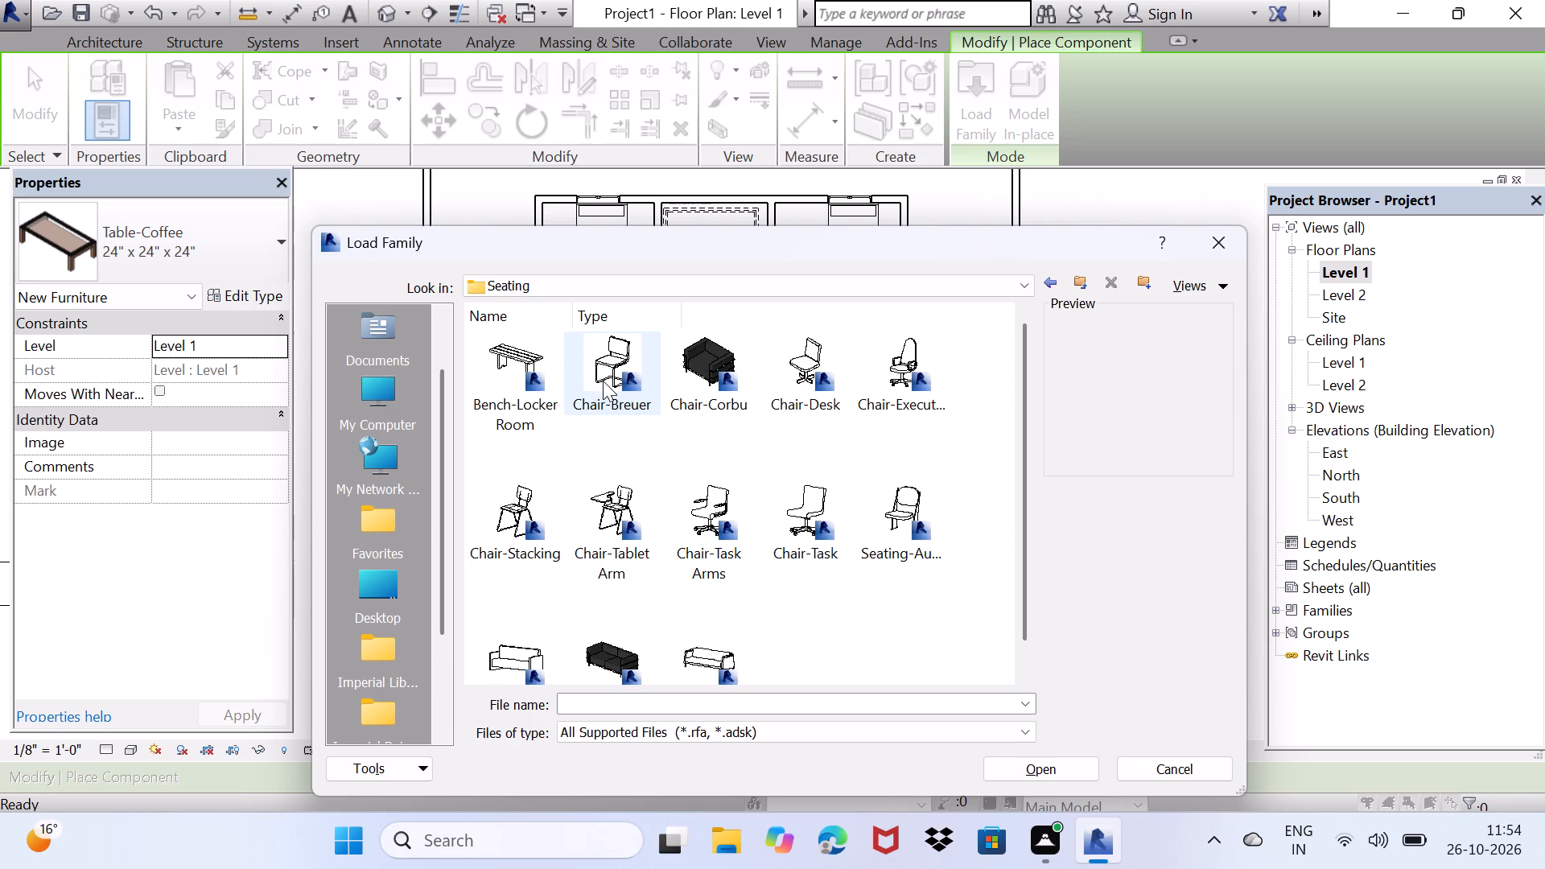
click(600, 647)
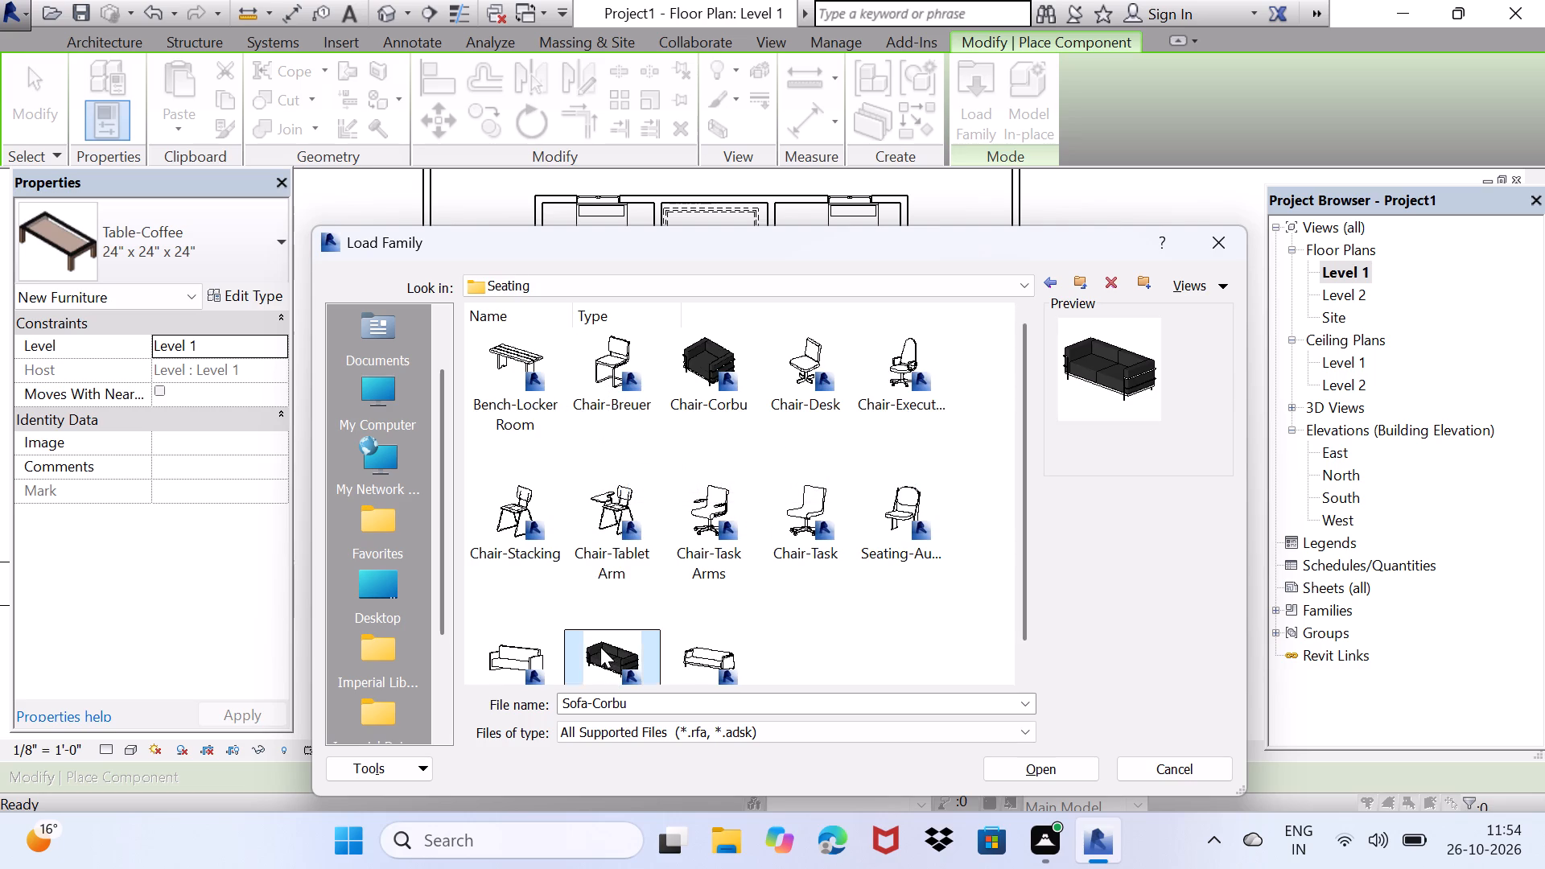
click(1036, 776)
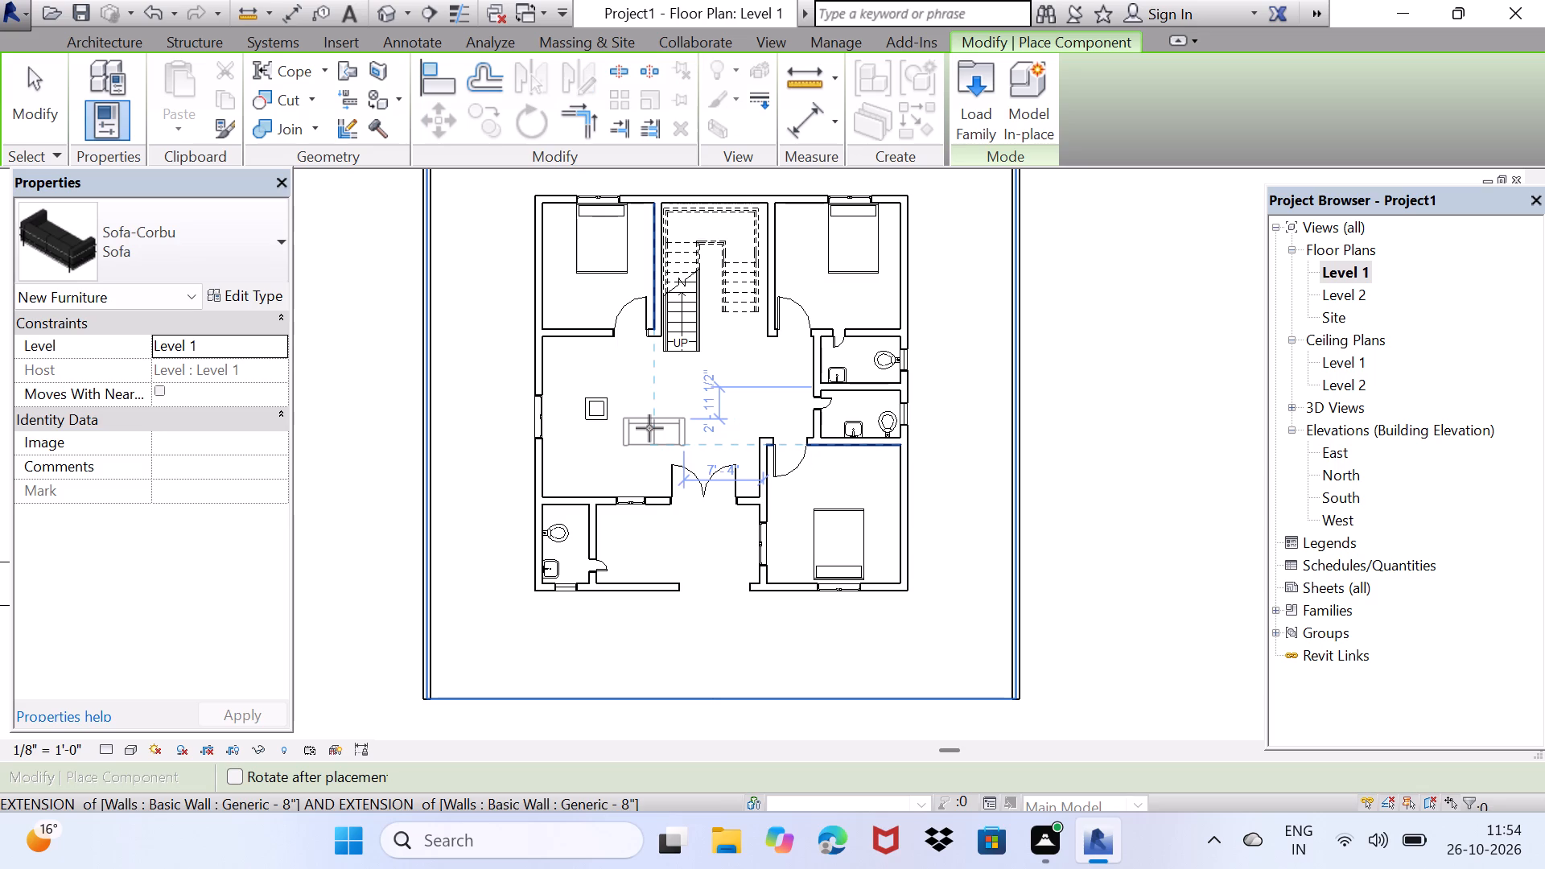
Place the Sofa-Corbu upright in plan beside the coffee table, on its stair side, about 4'-8" from the living area's front wall.
key(space)
key(space)
key(space)
key(space)
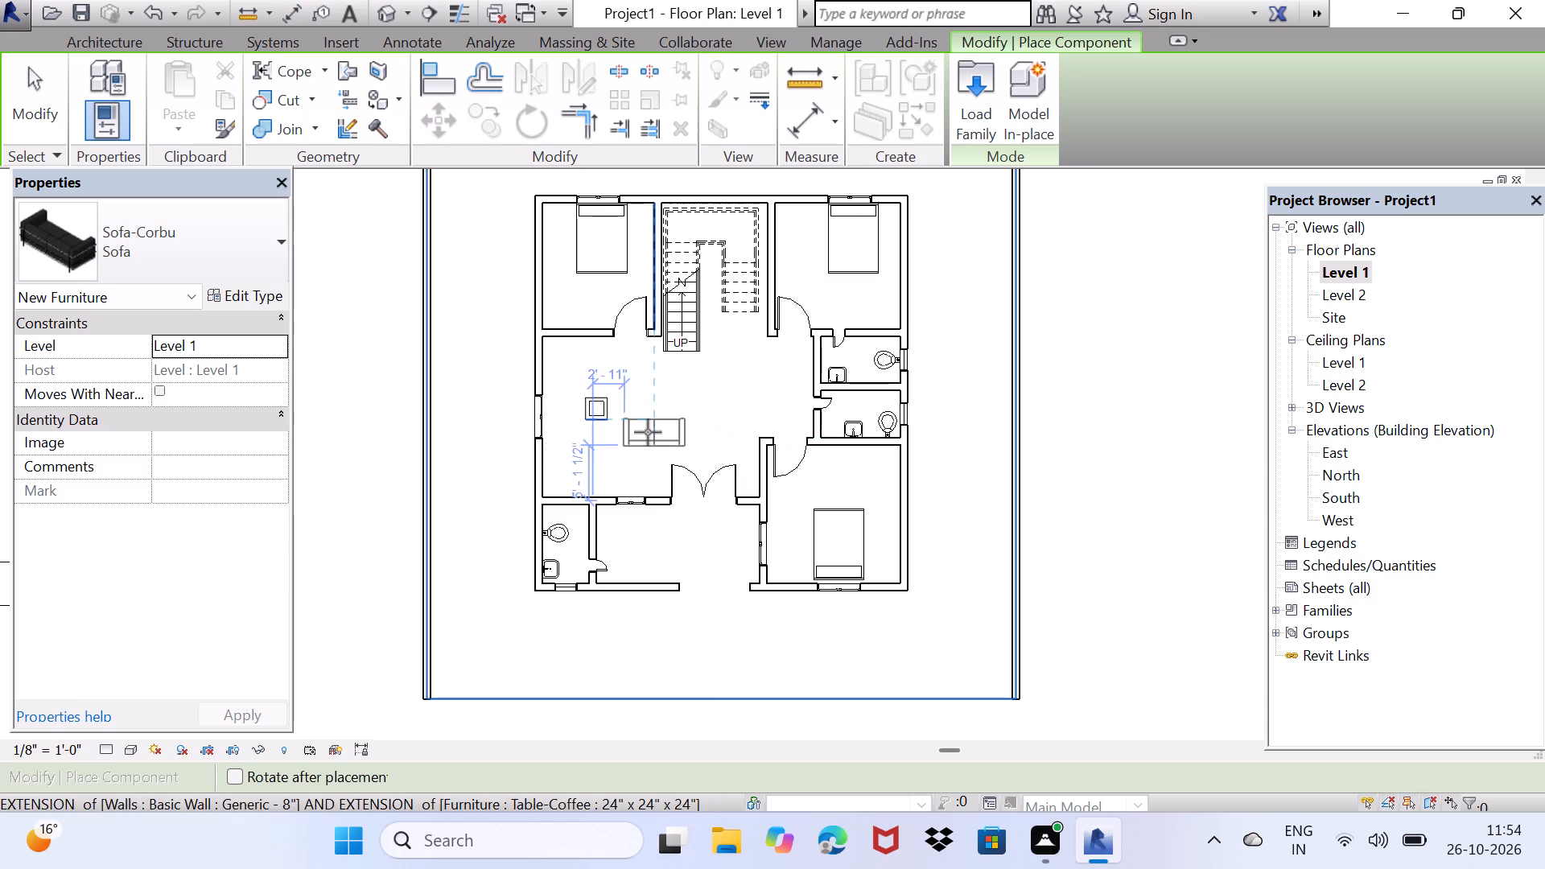
key(space)
key(space)
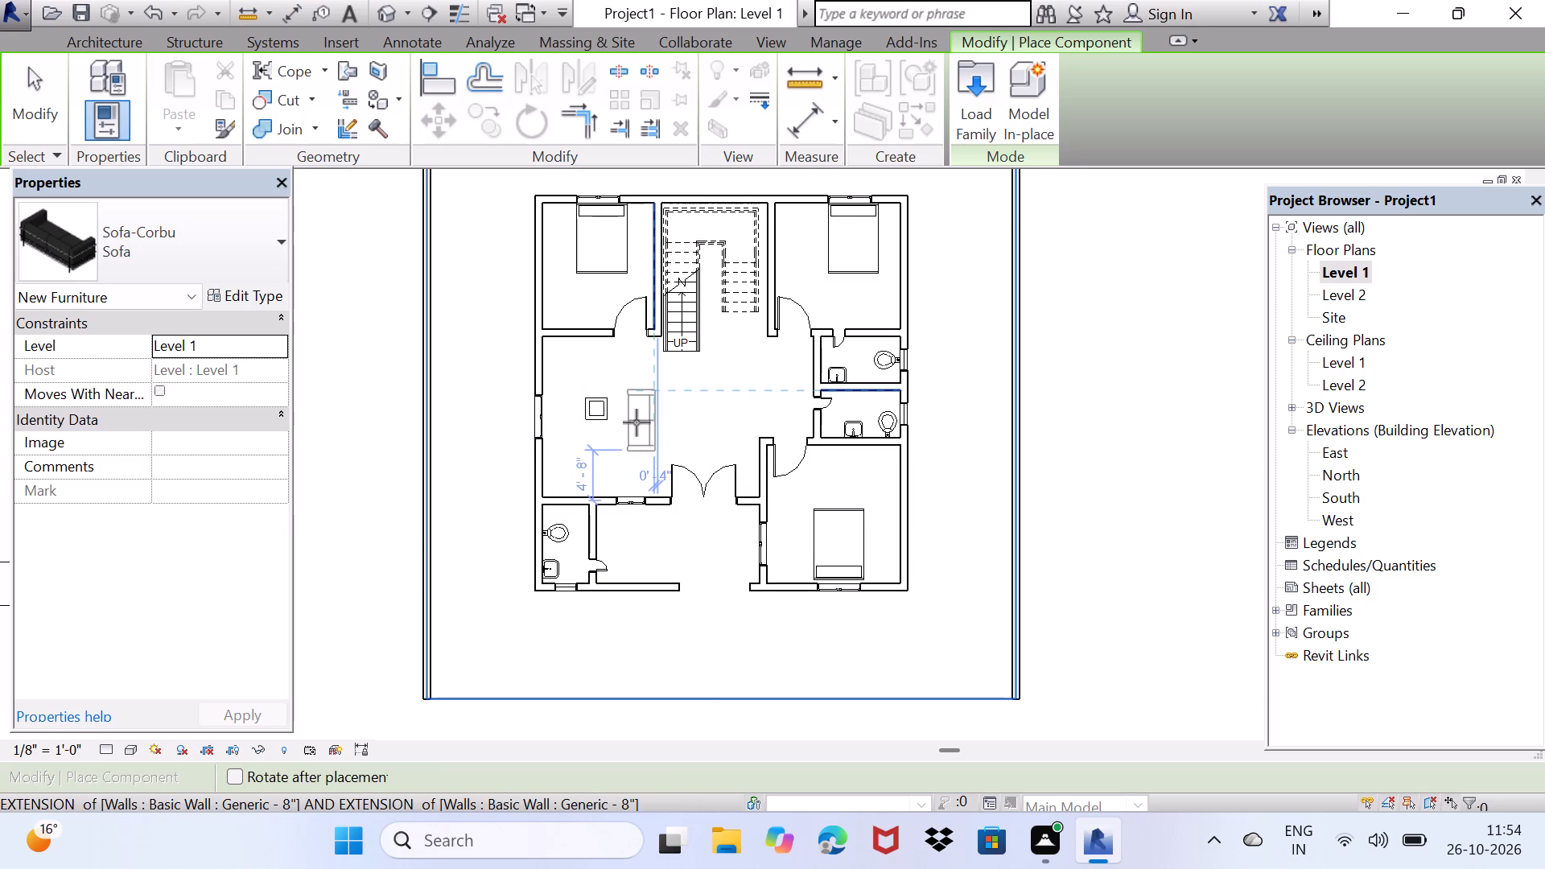
click(630, 426)
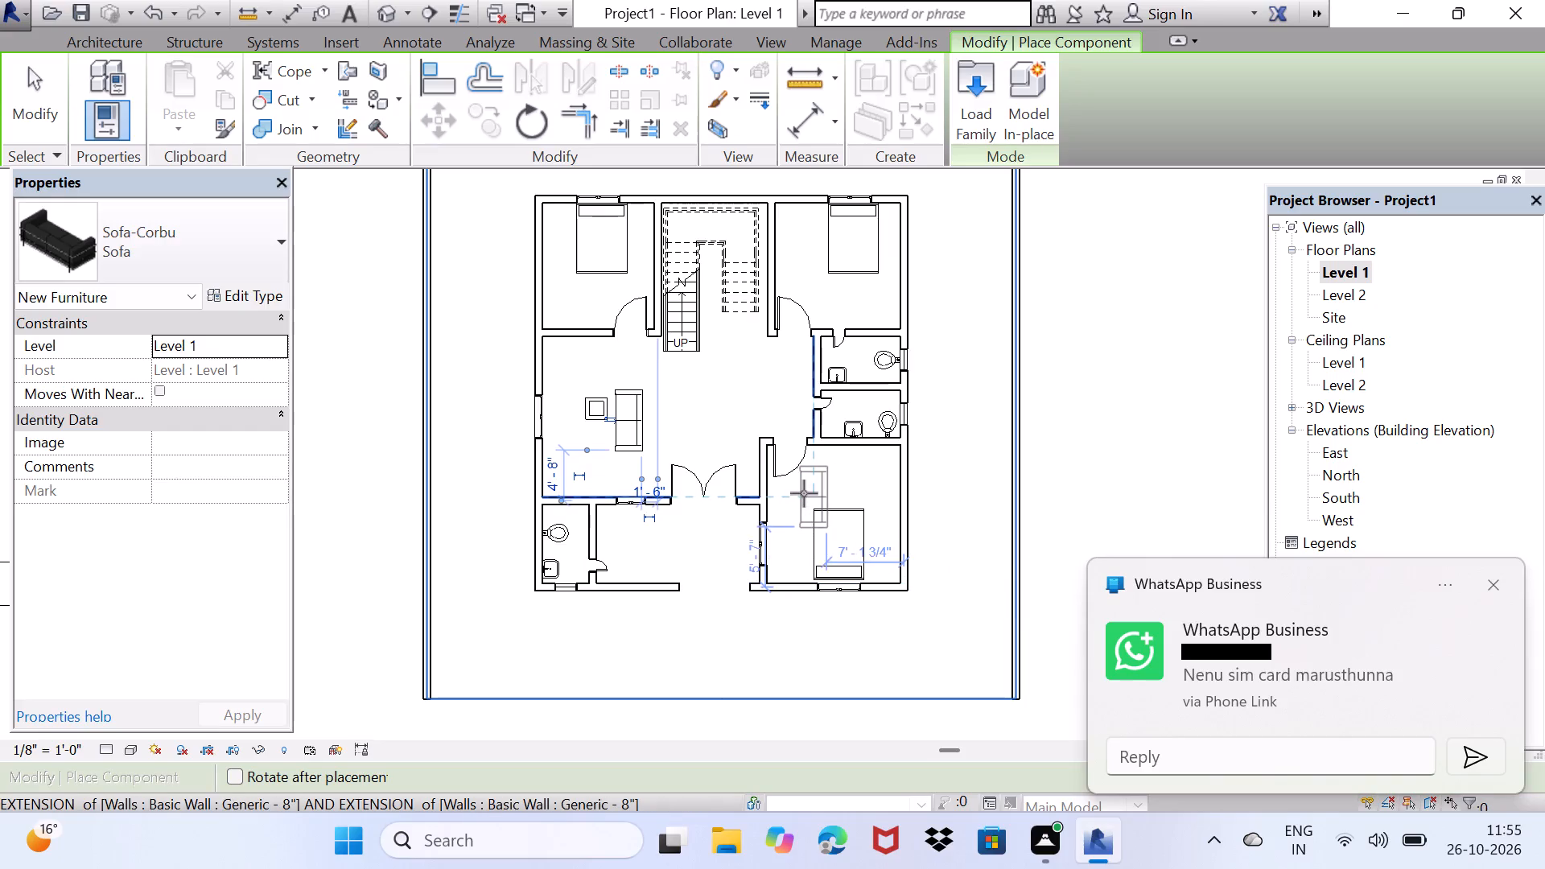
key(Escape)
key(Escape)
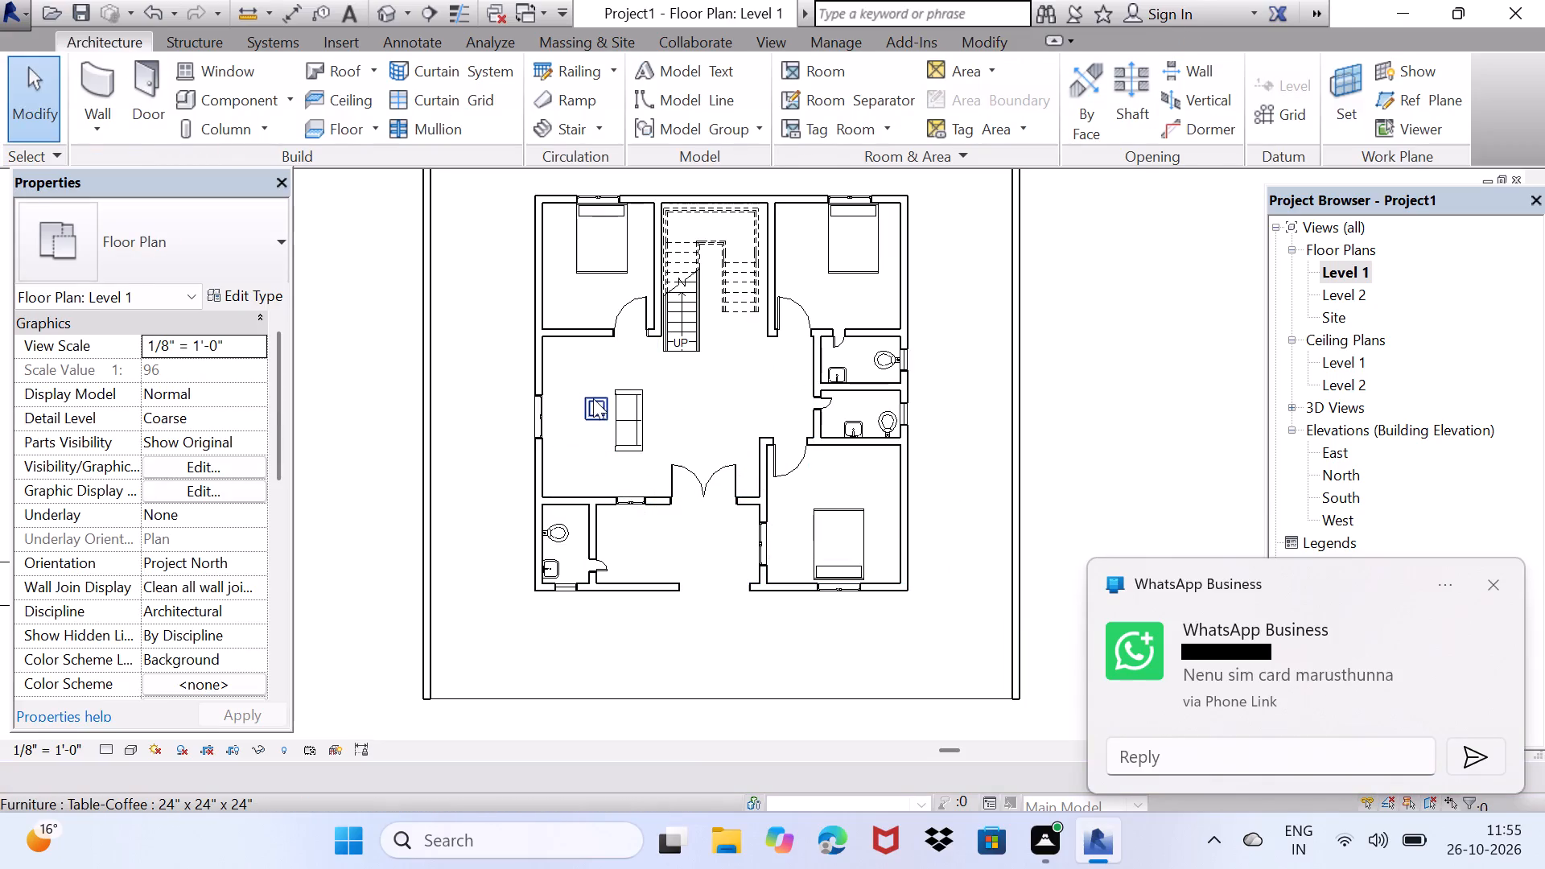
Move the coffee table straight toward the living area's front wall, keeping it beside the sofa.
scroll(595, 394, up, 5)
click(612, 441)
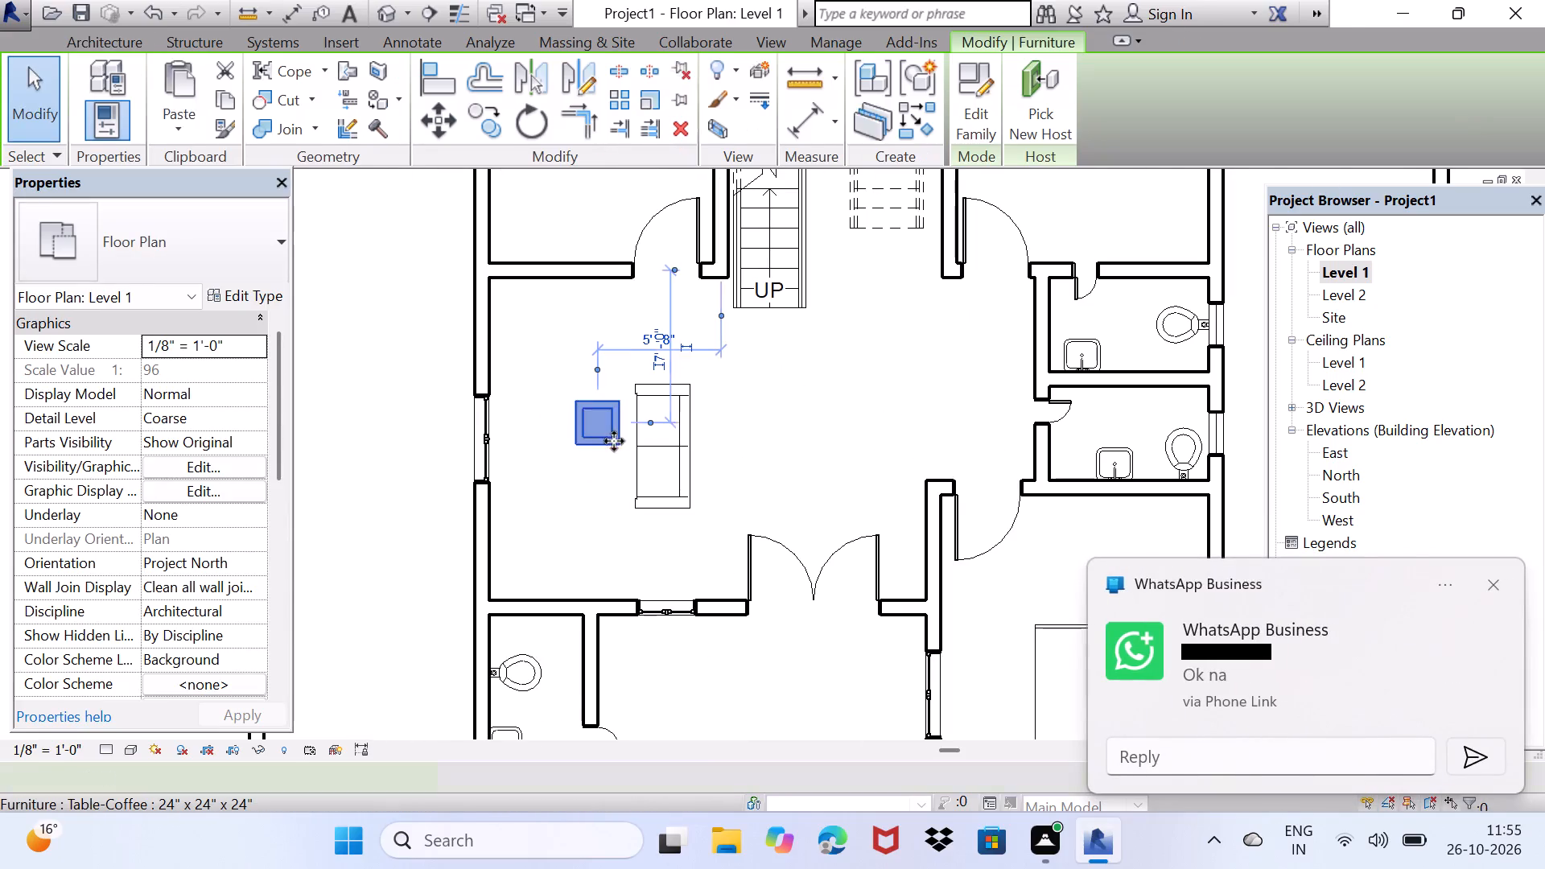
click(1488, 584)
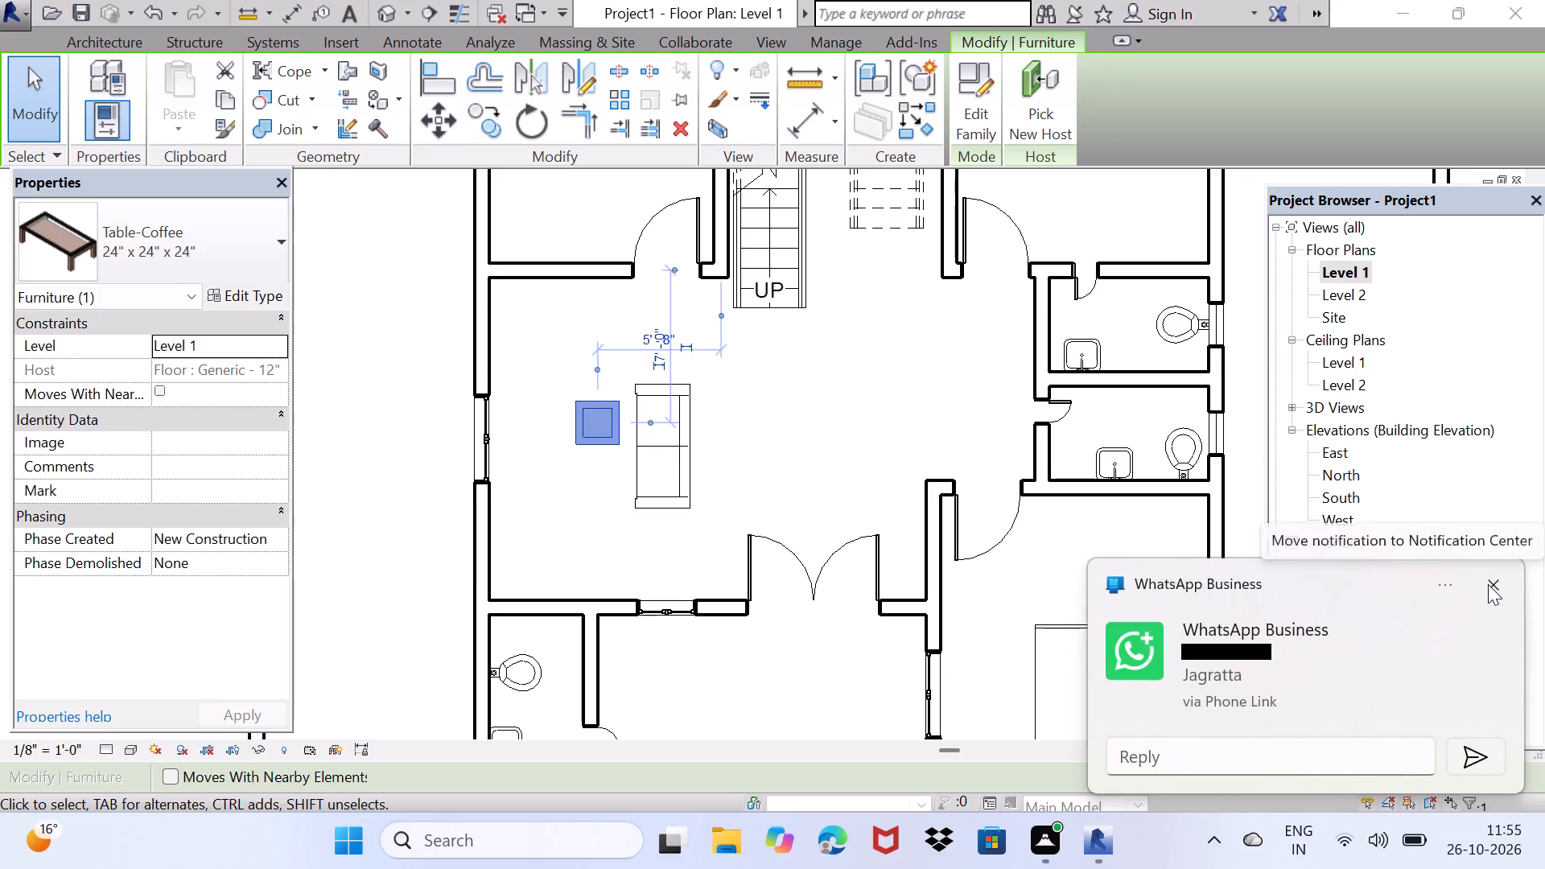
key(Down)
key(Down)
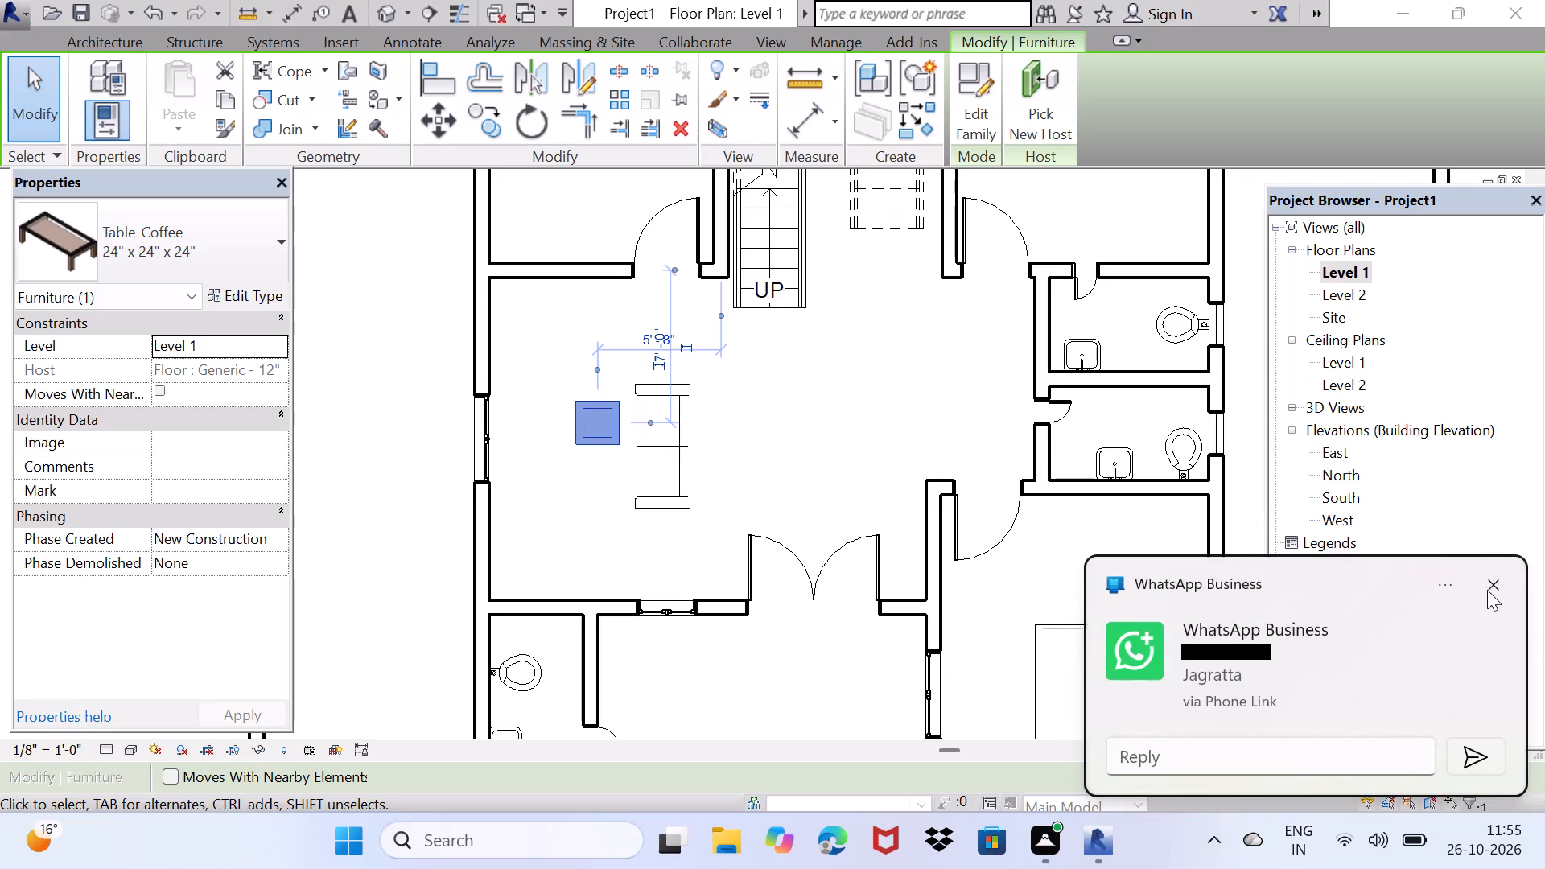
click(1487, 590)
key(Up)
key(Up)
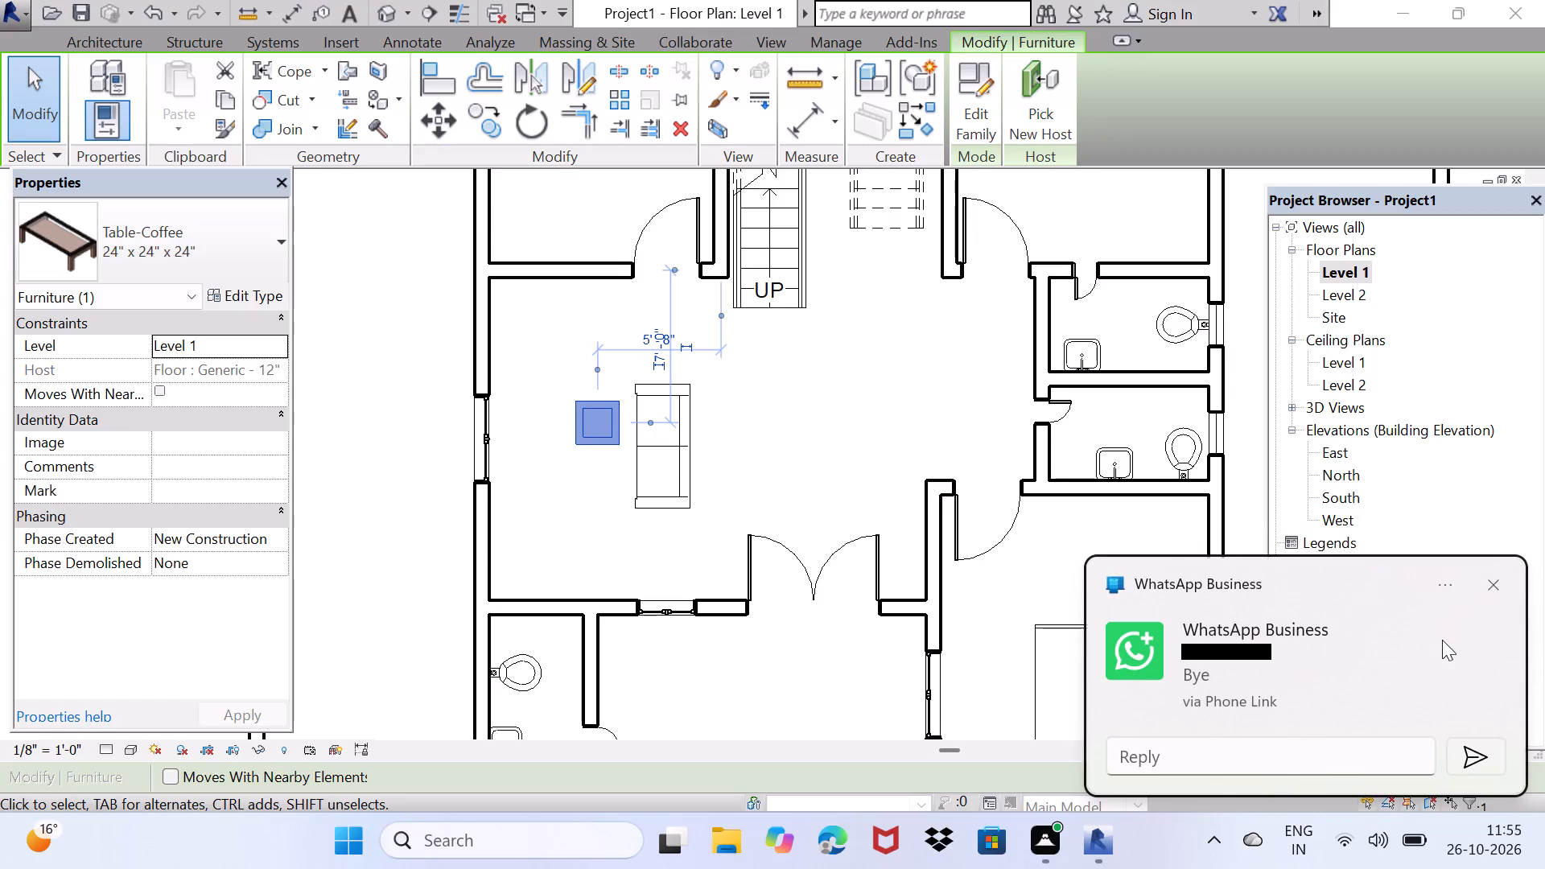
click(1494, 580)
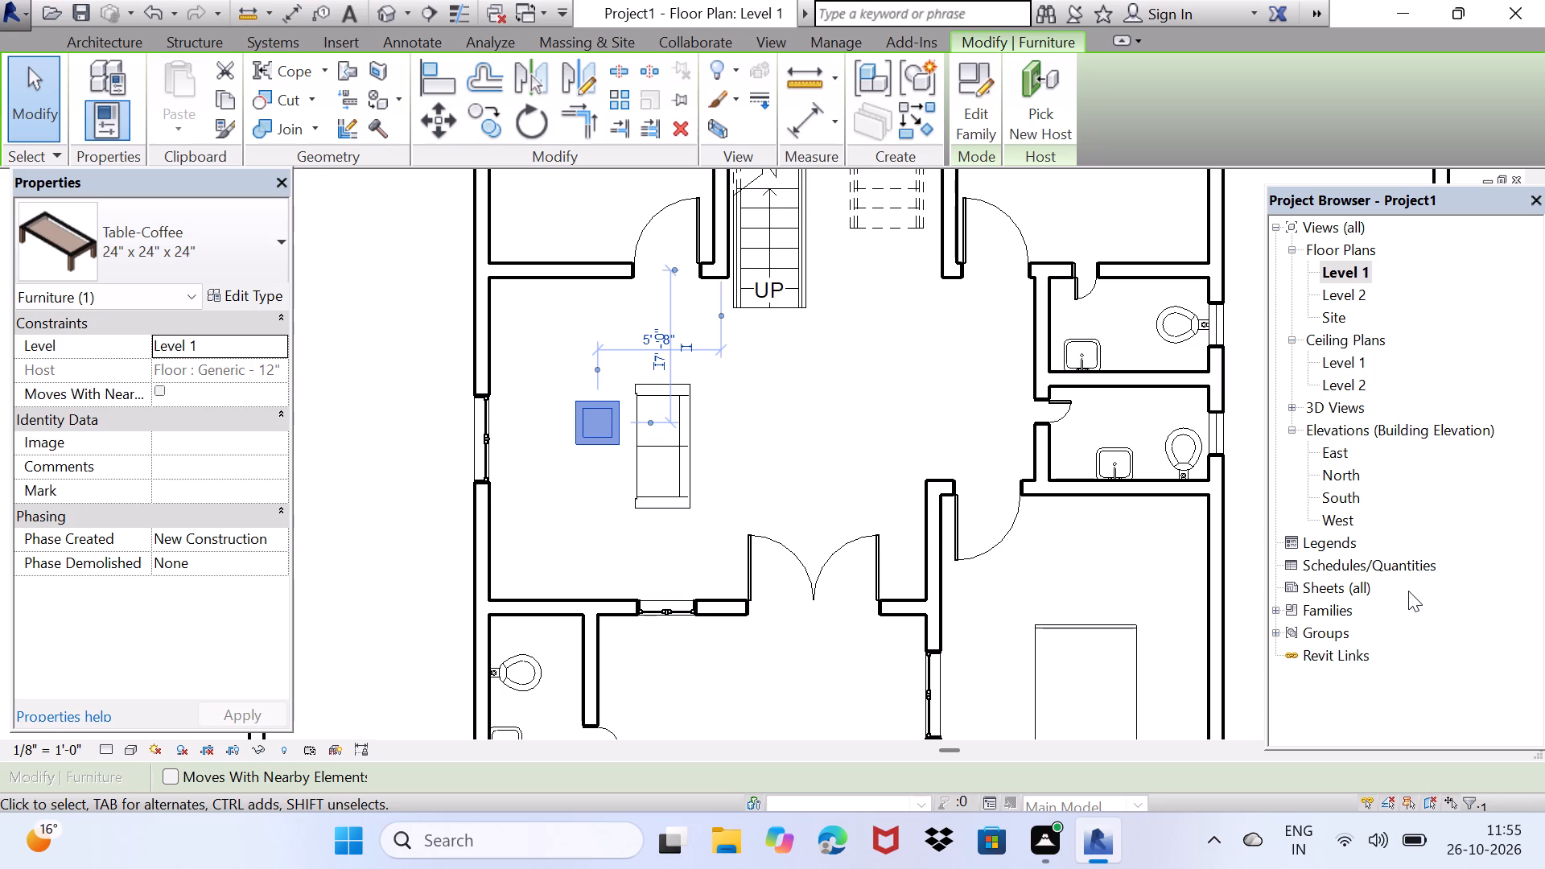
scroll(1406, 589, up, 2)
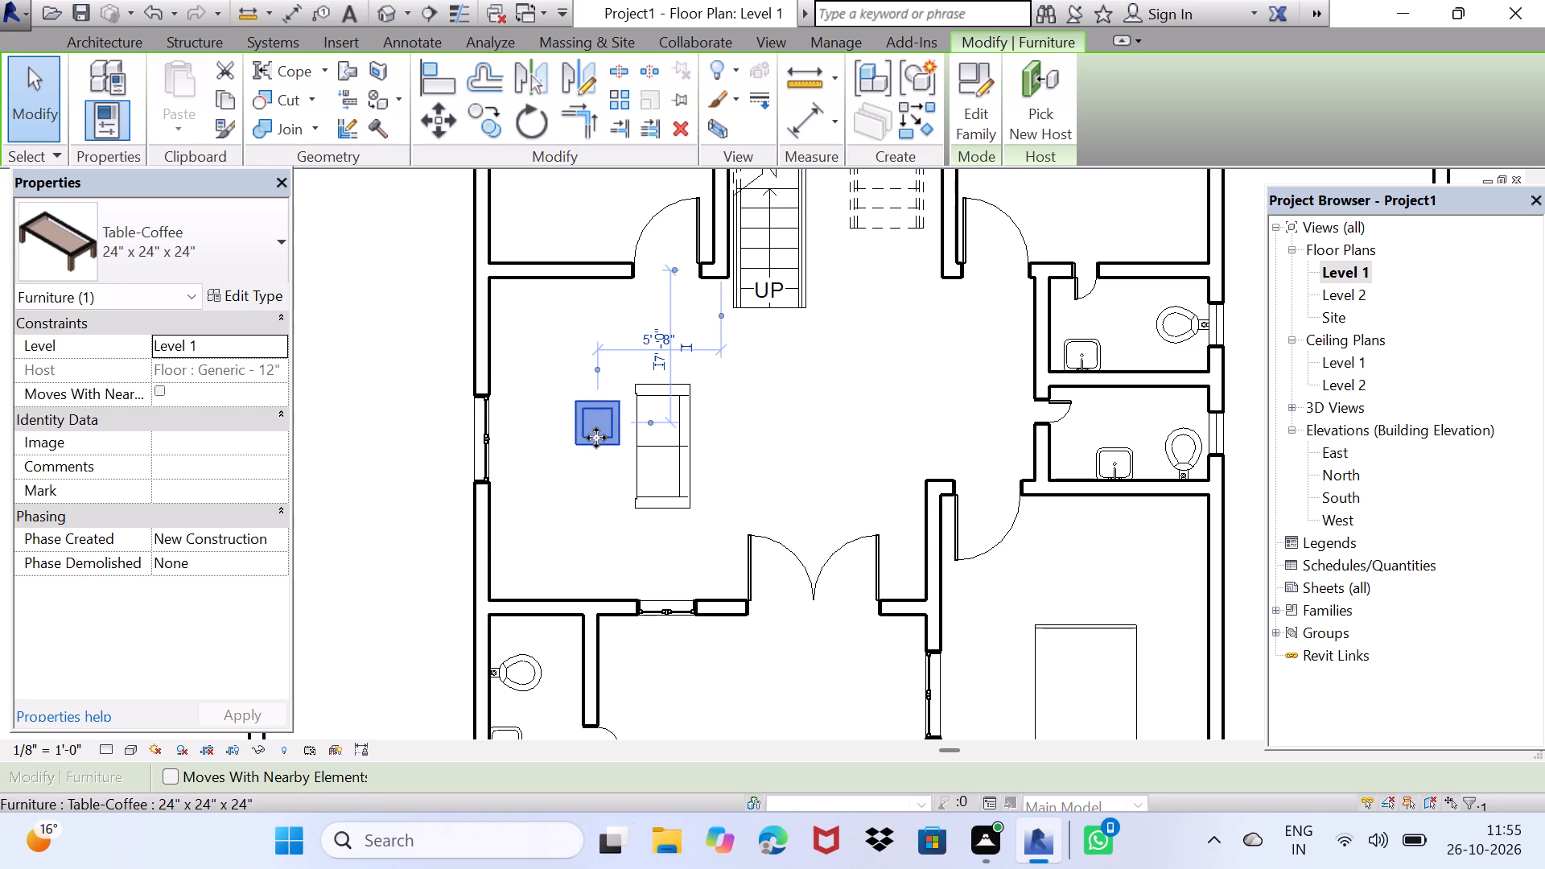
click(596, 438)
drag(599, 440, 591, 489)
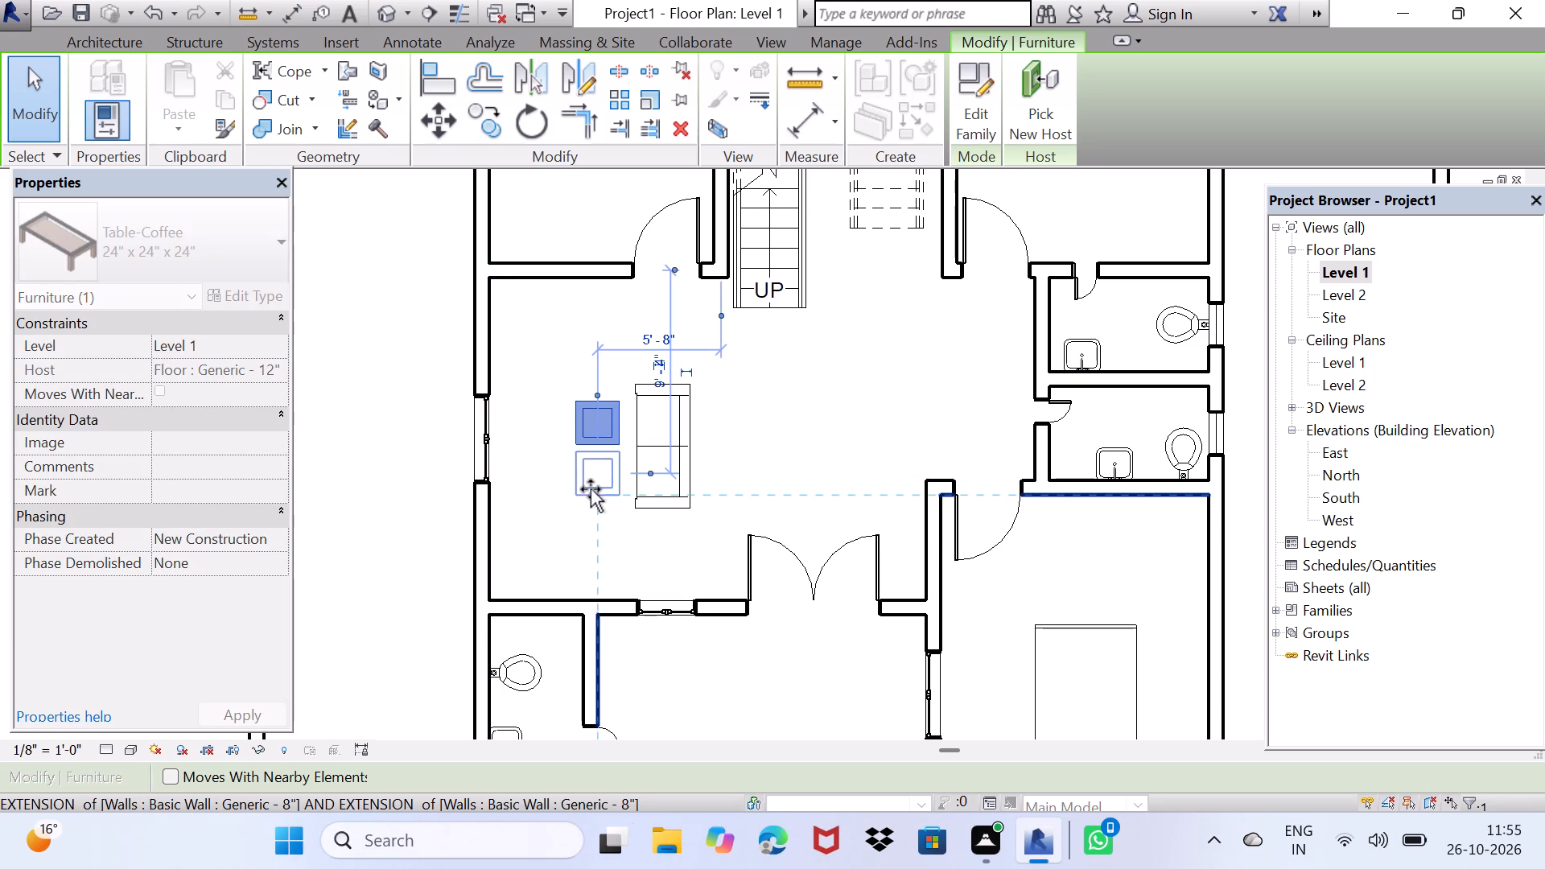
drag(591, 489, 596, 471)
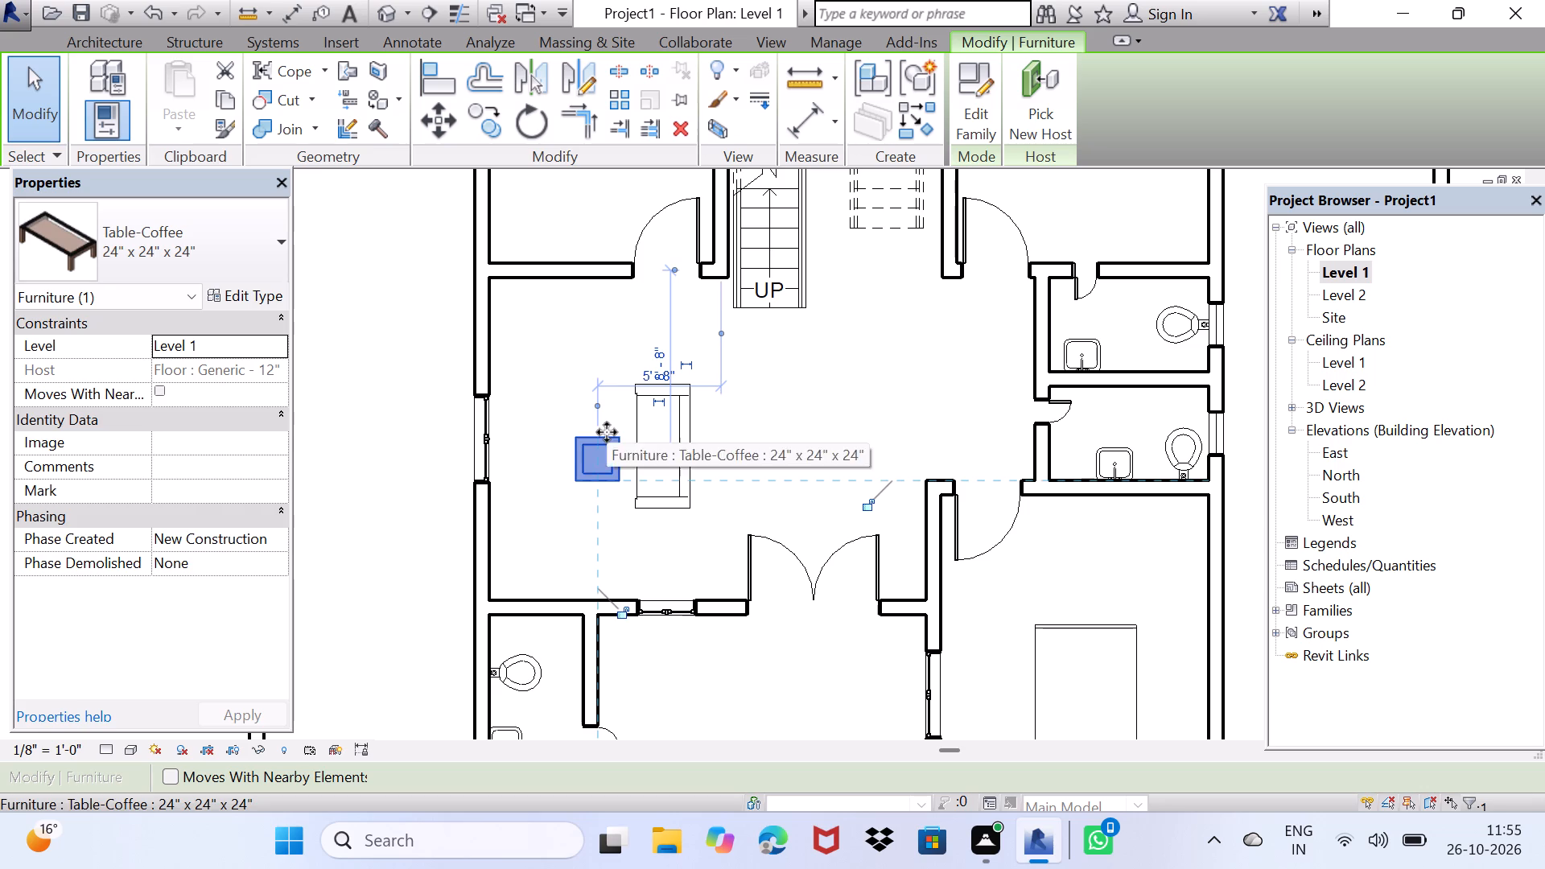
key(space)
key(Escape)
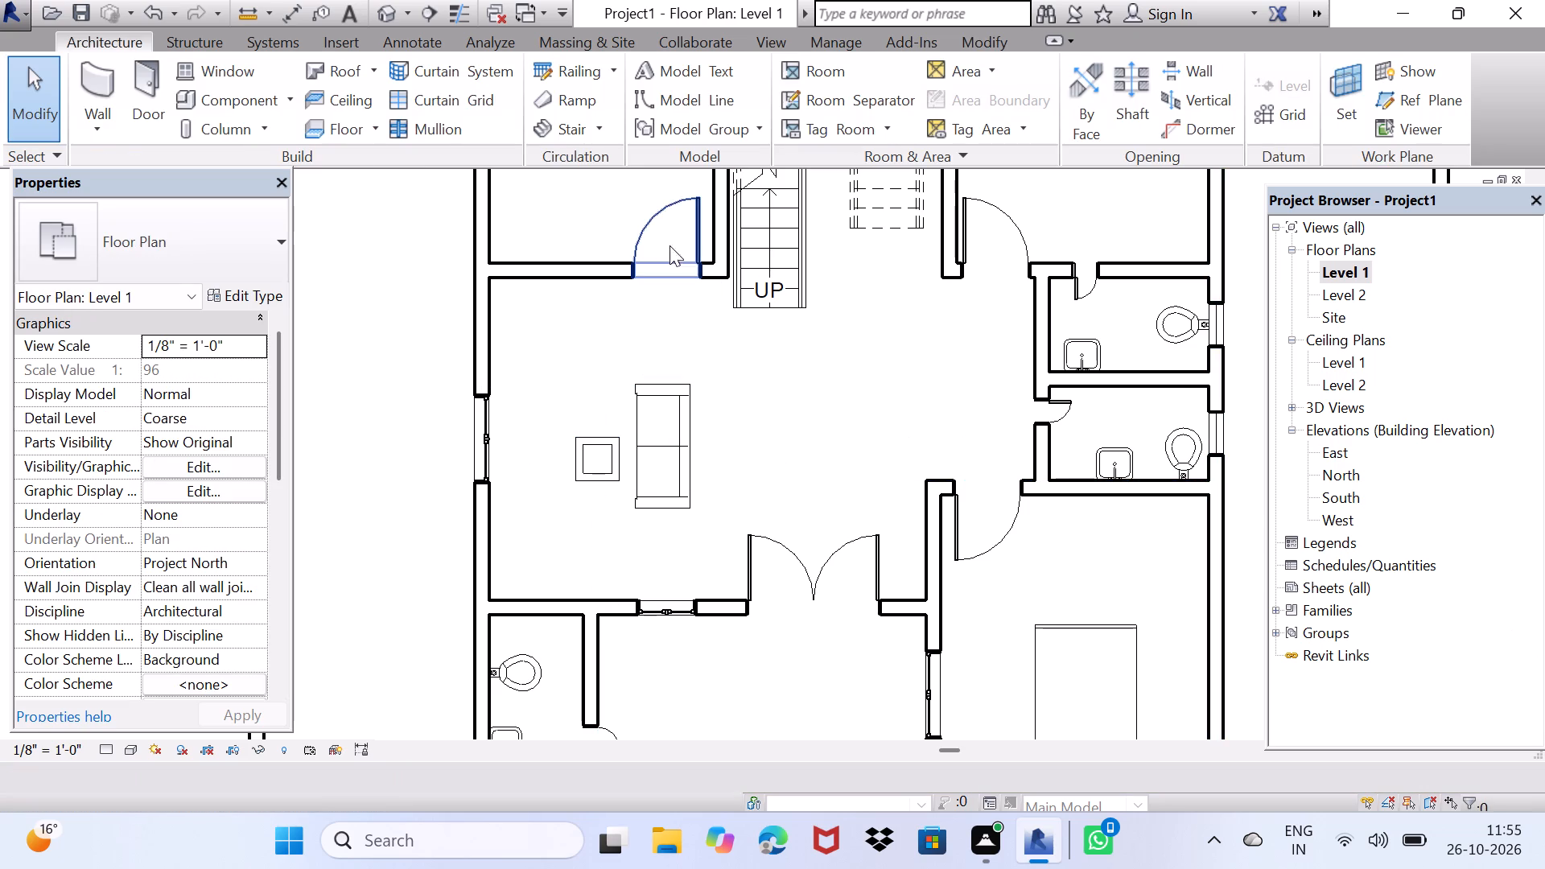
Load the Table-Dining family from the Tables folder of the furniture library.
double_click(232, 101)
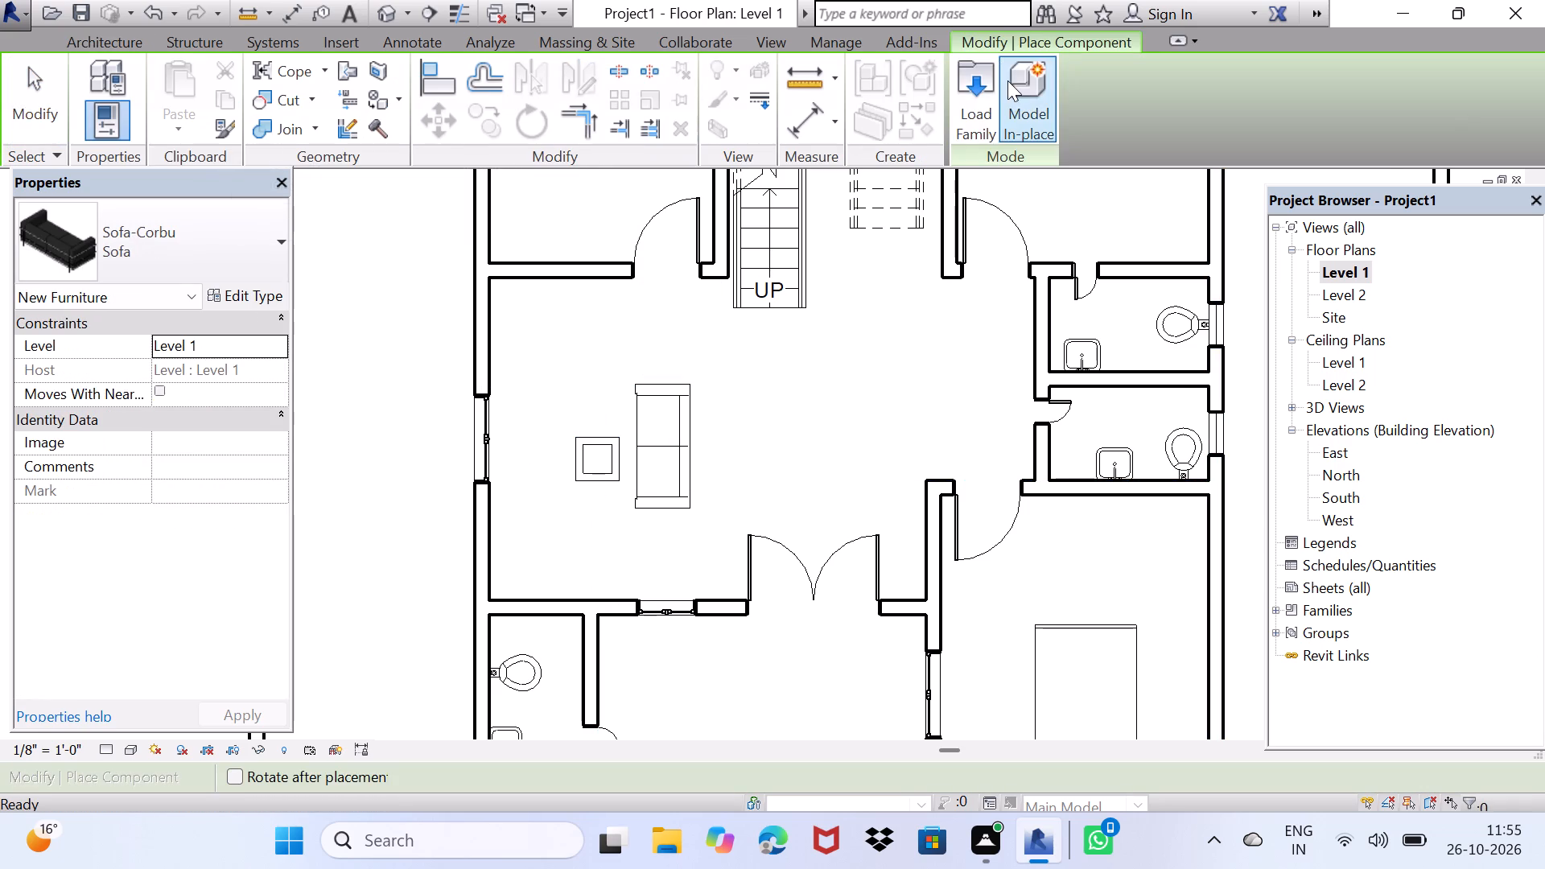
double_click(990, 80)
scroll(829, 438, down, 2)
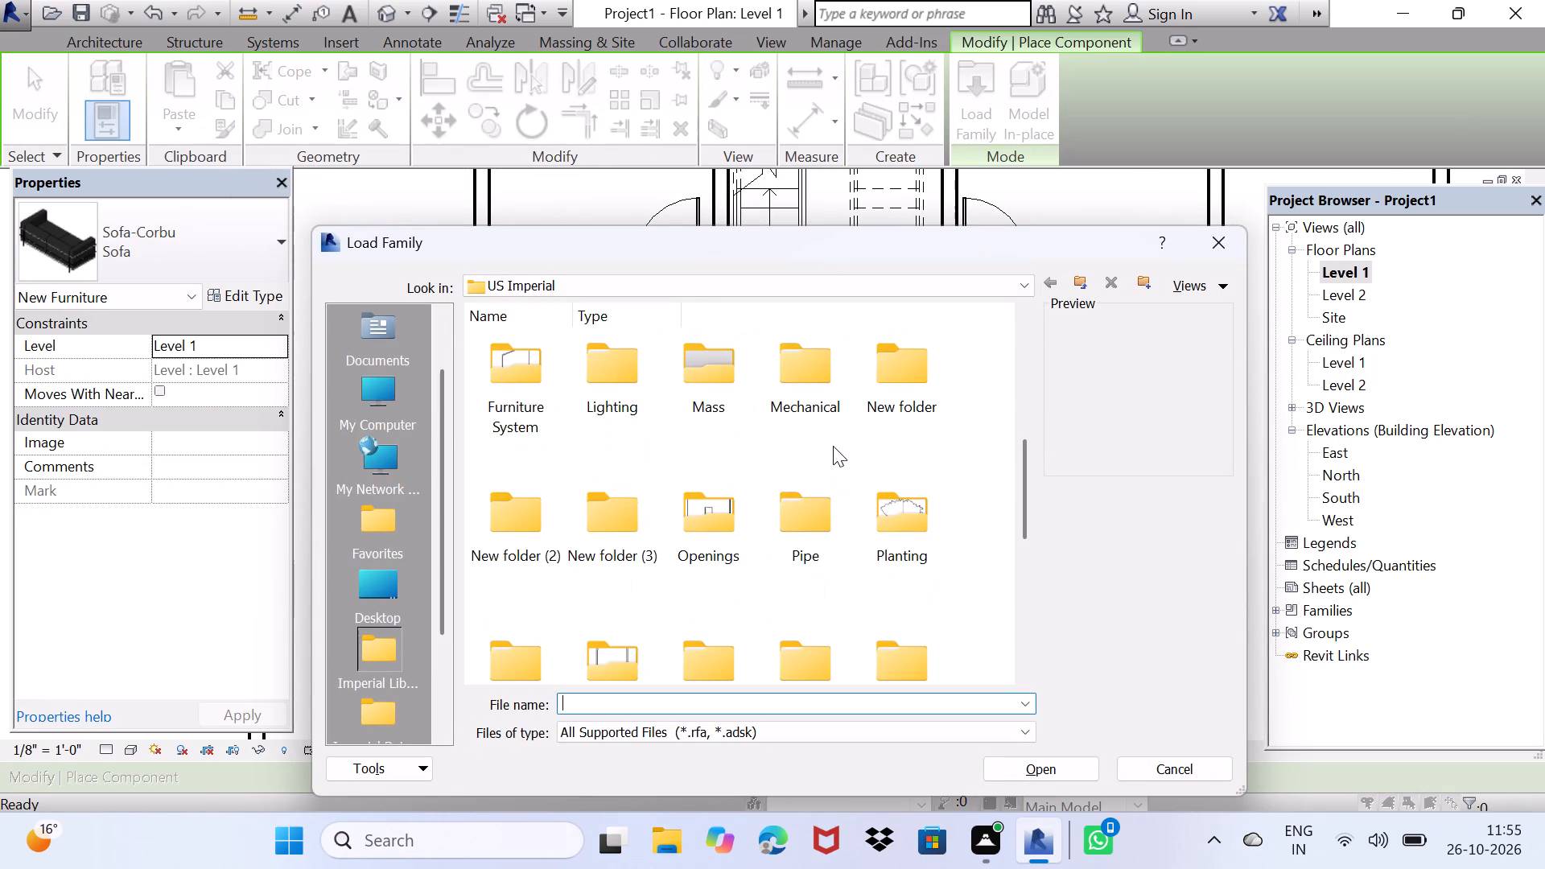
scroll(840, 434, up, 1)
double_click(890, 434)
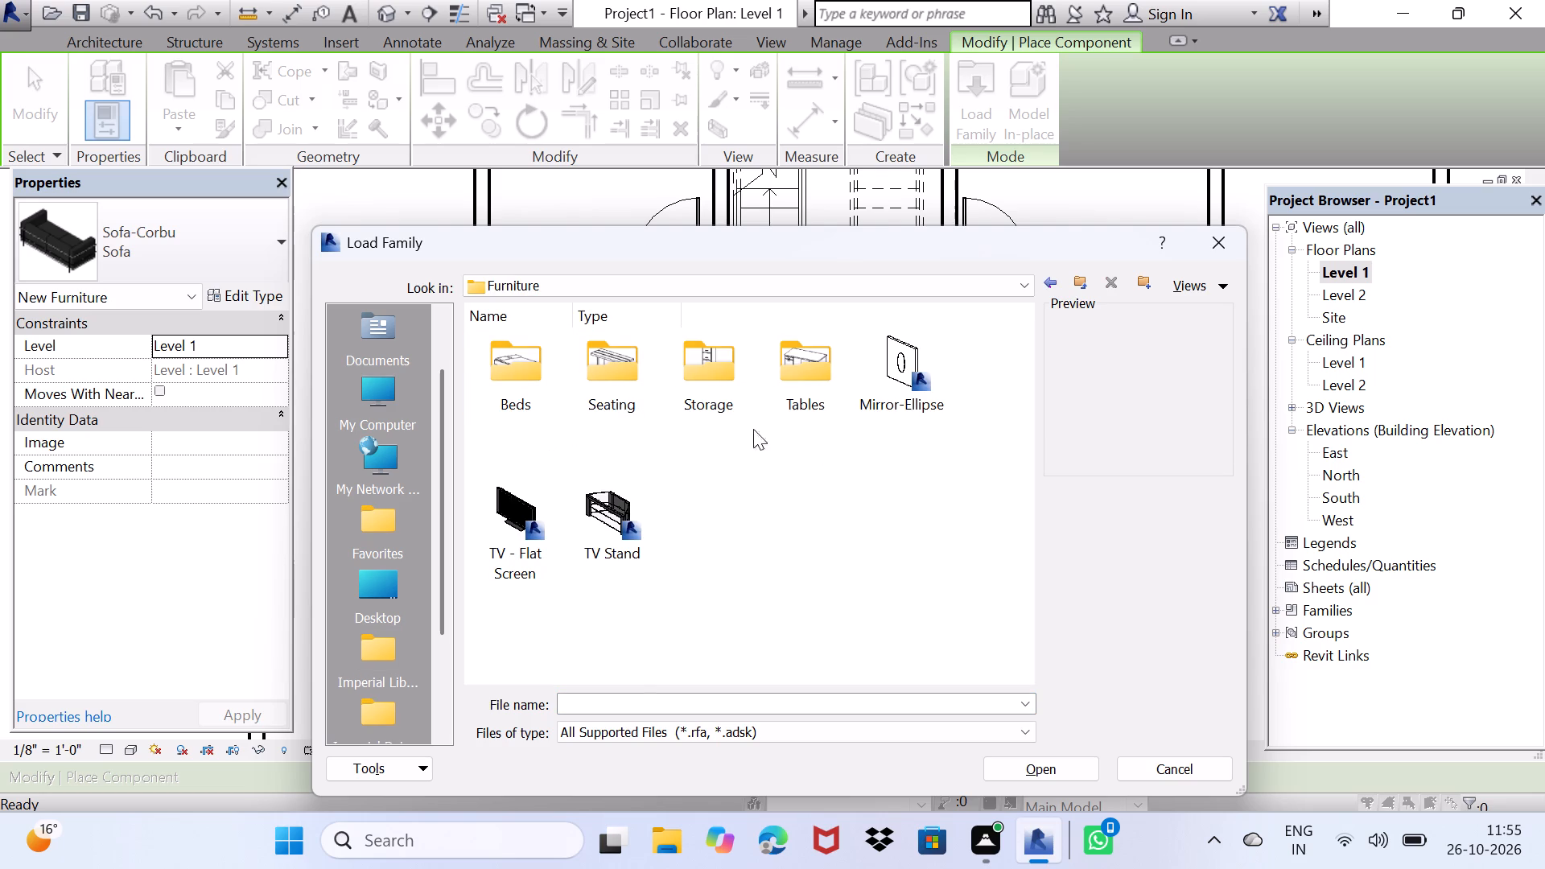
double_click(805, 358)
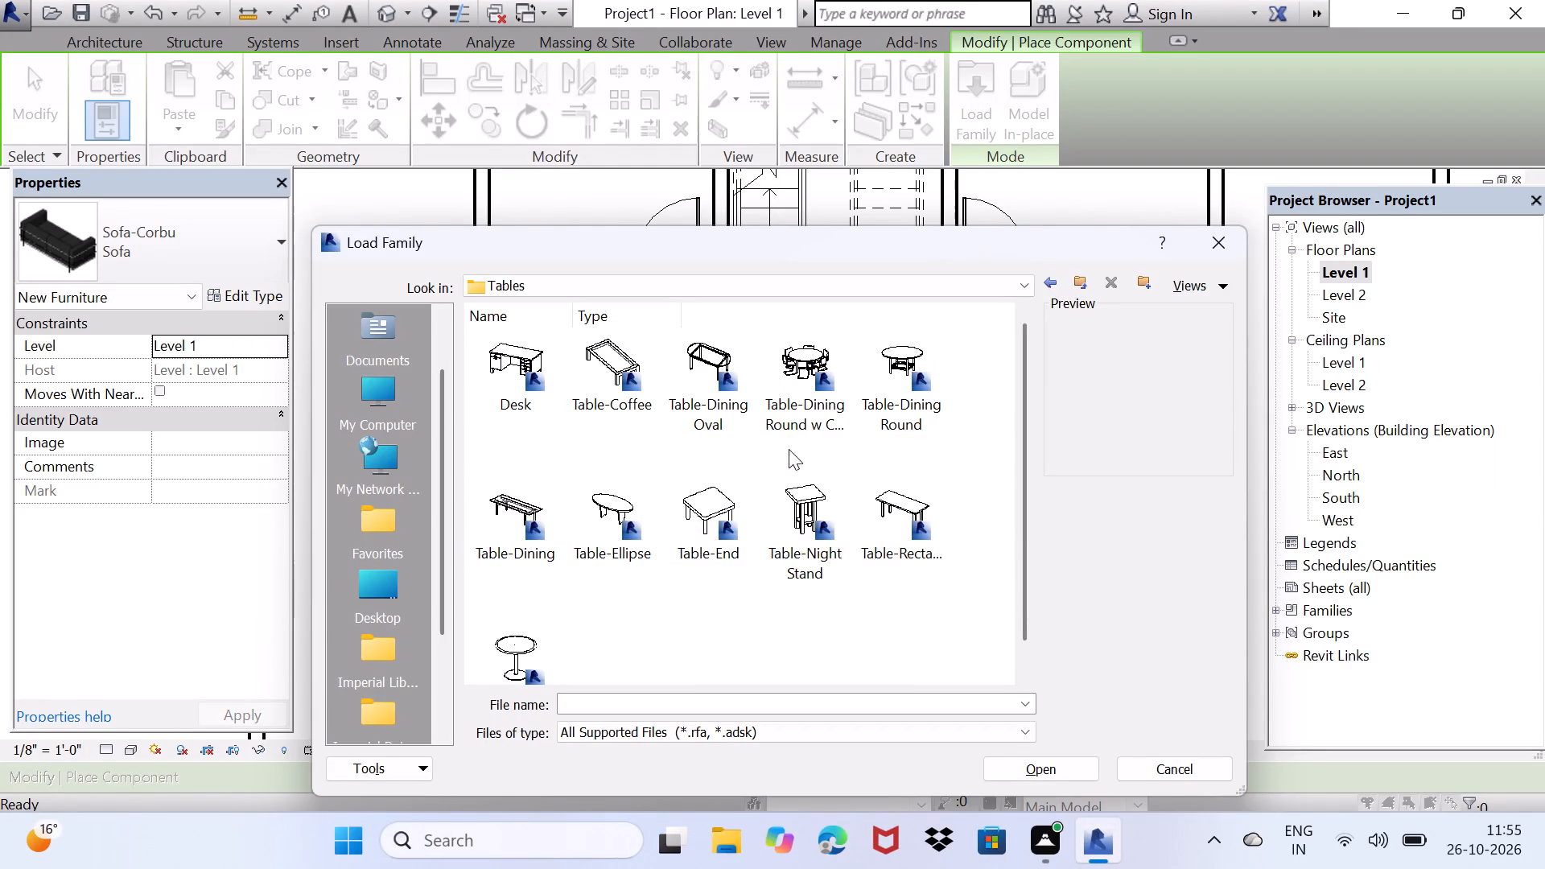
click(519, 504)
click(1048, 775)
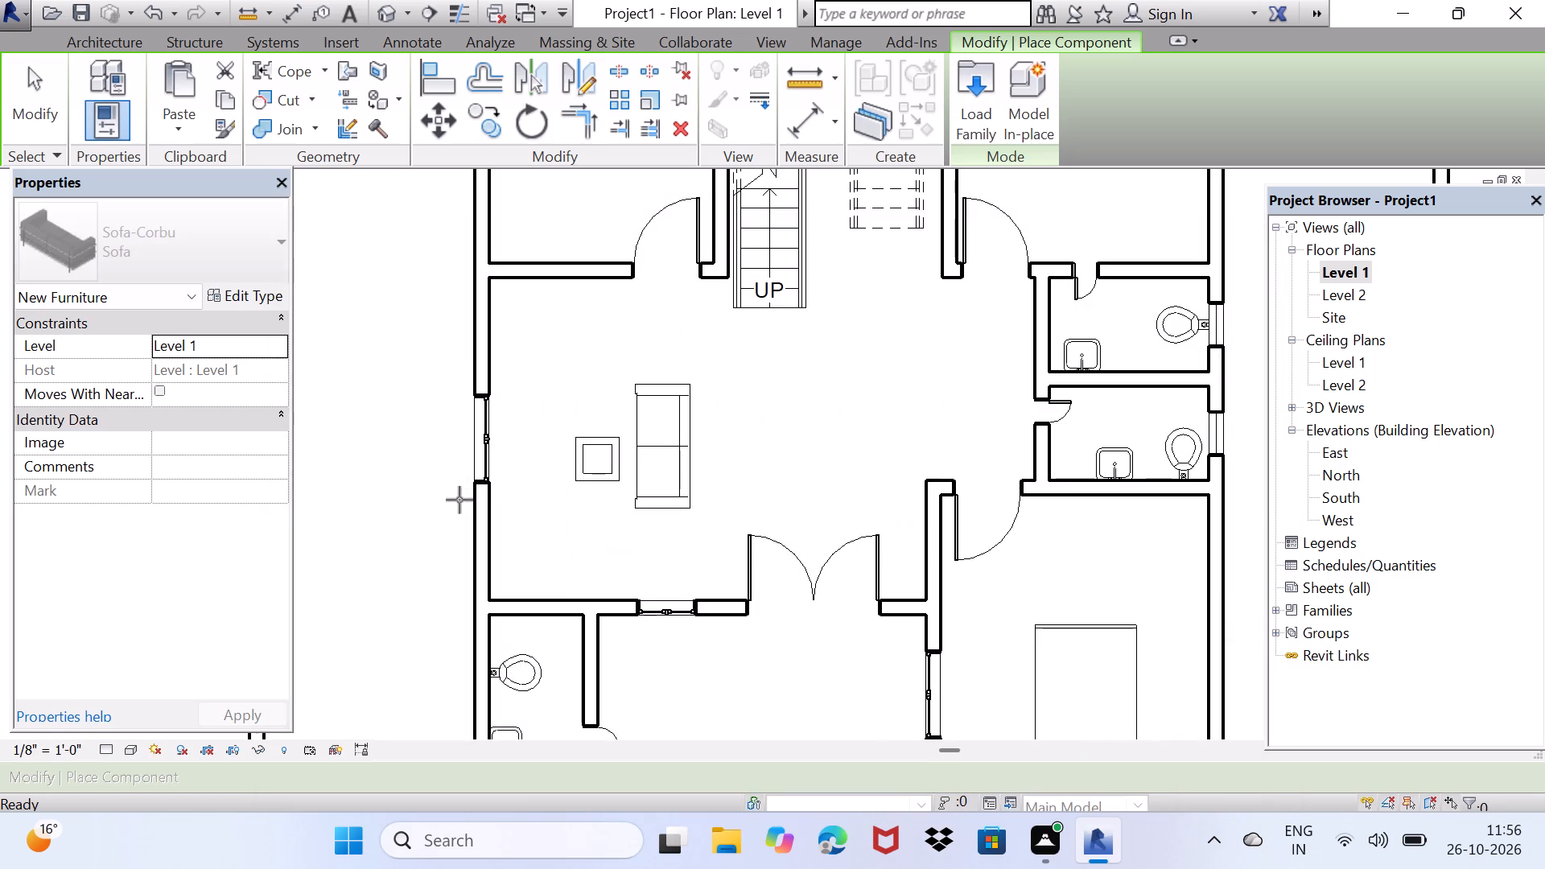
Place the 30" x 84" x 22" dining table lengthwise against the living area's windowed exterior wall, centred about 8'-1" from the stair-side wall line.
key(space)
key(space)
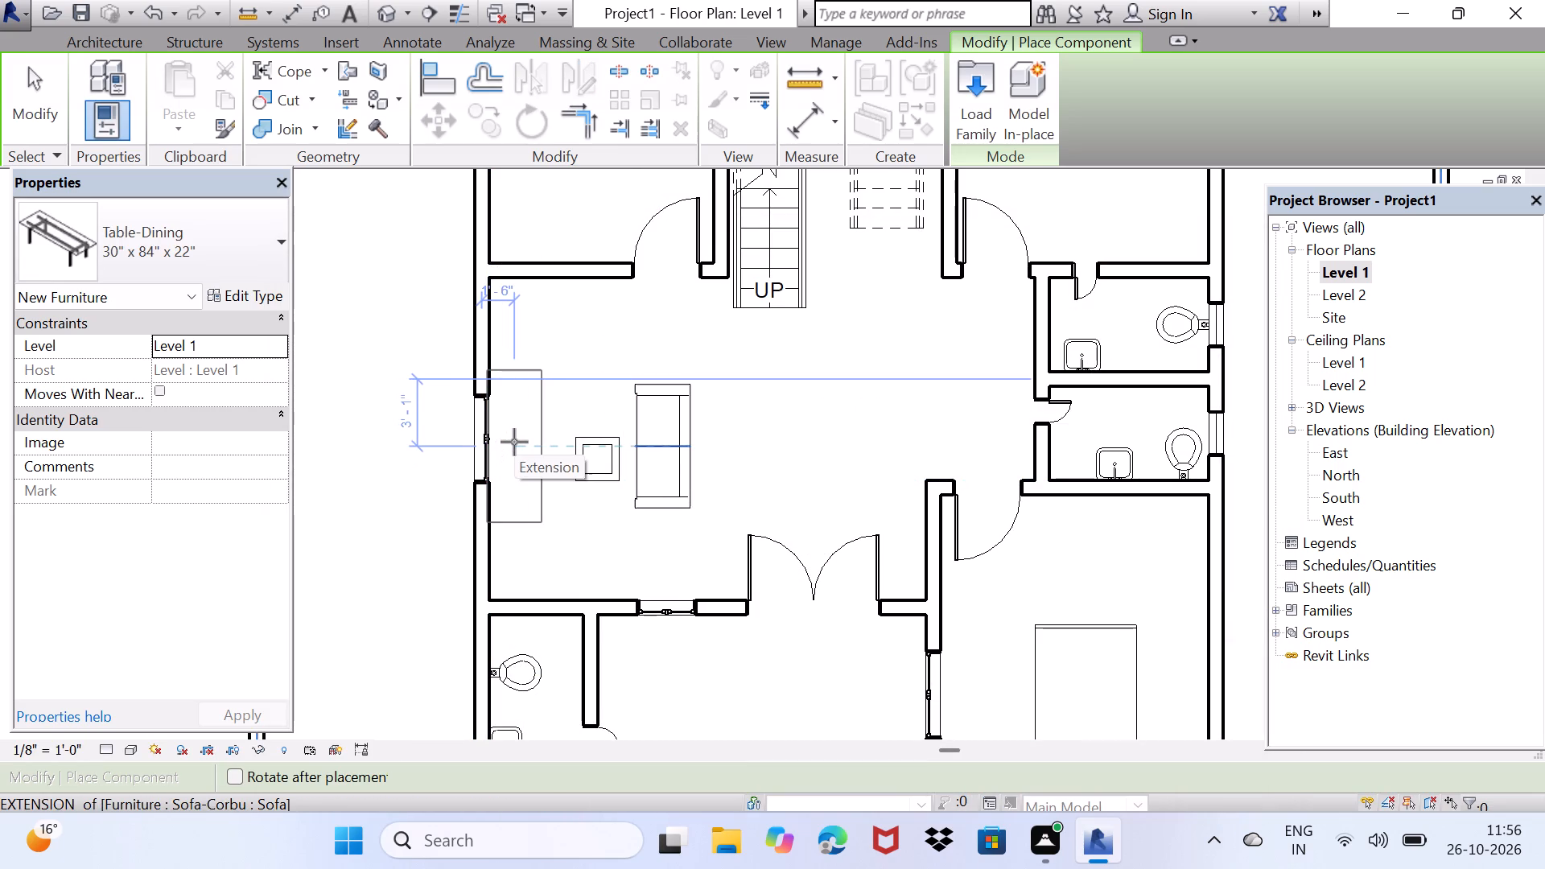
click(514, 442)
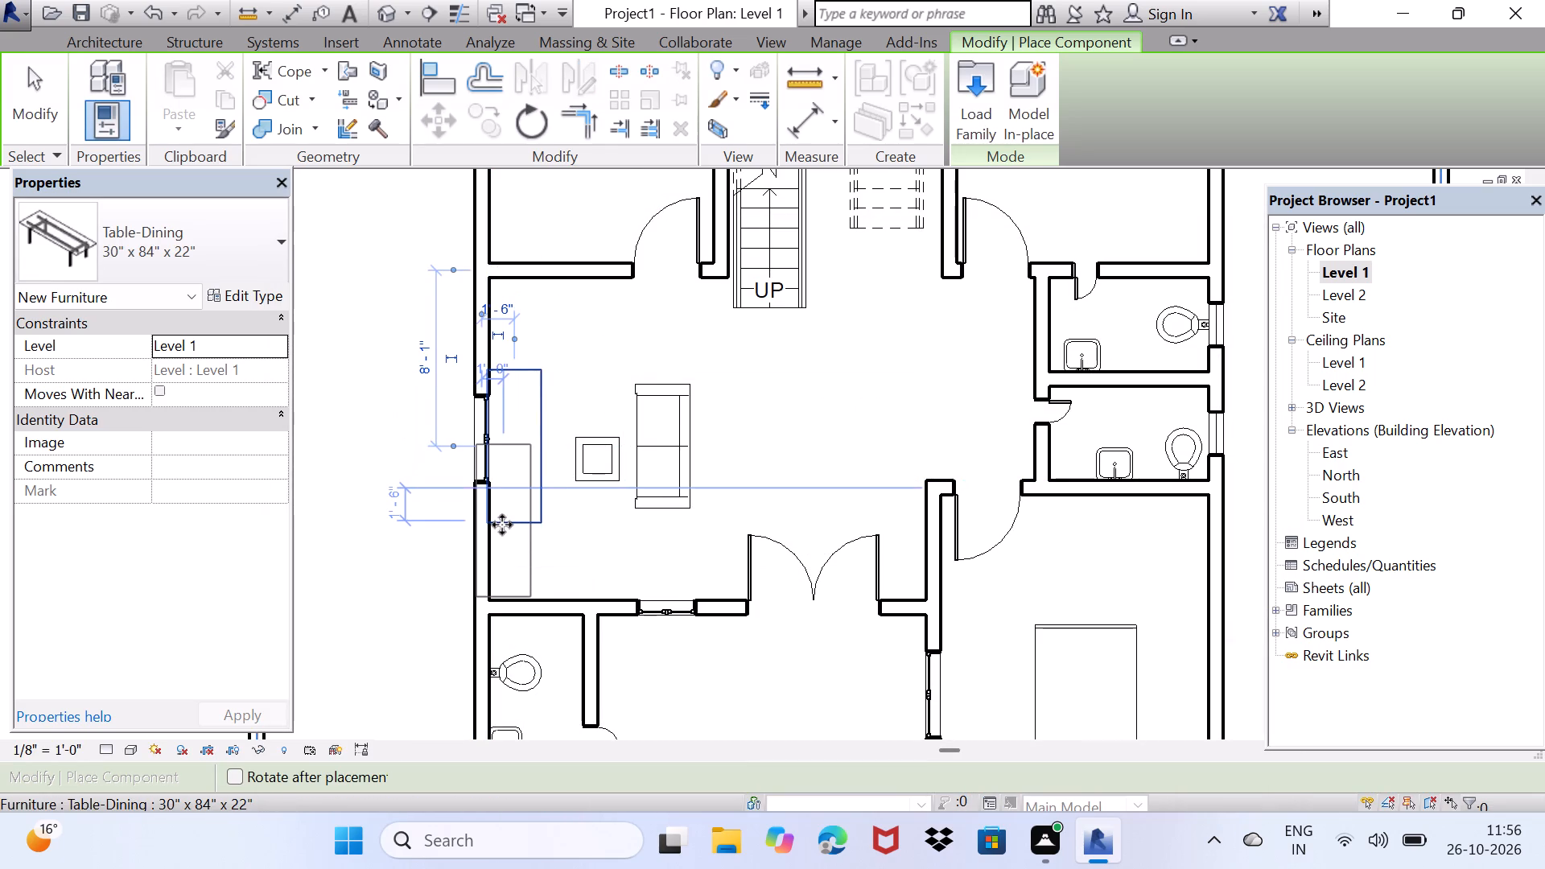
key(Escape)
key(Escape)
key(Escape)
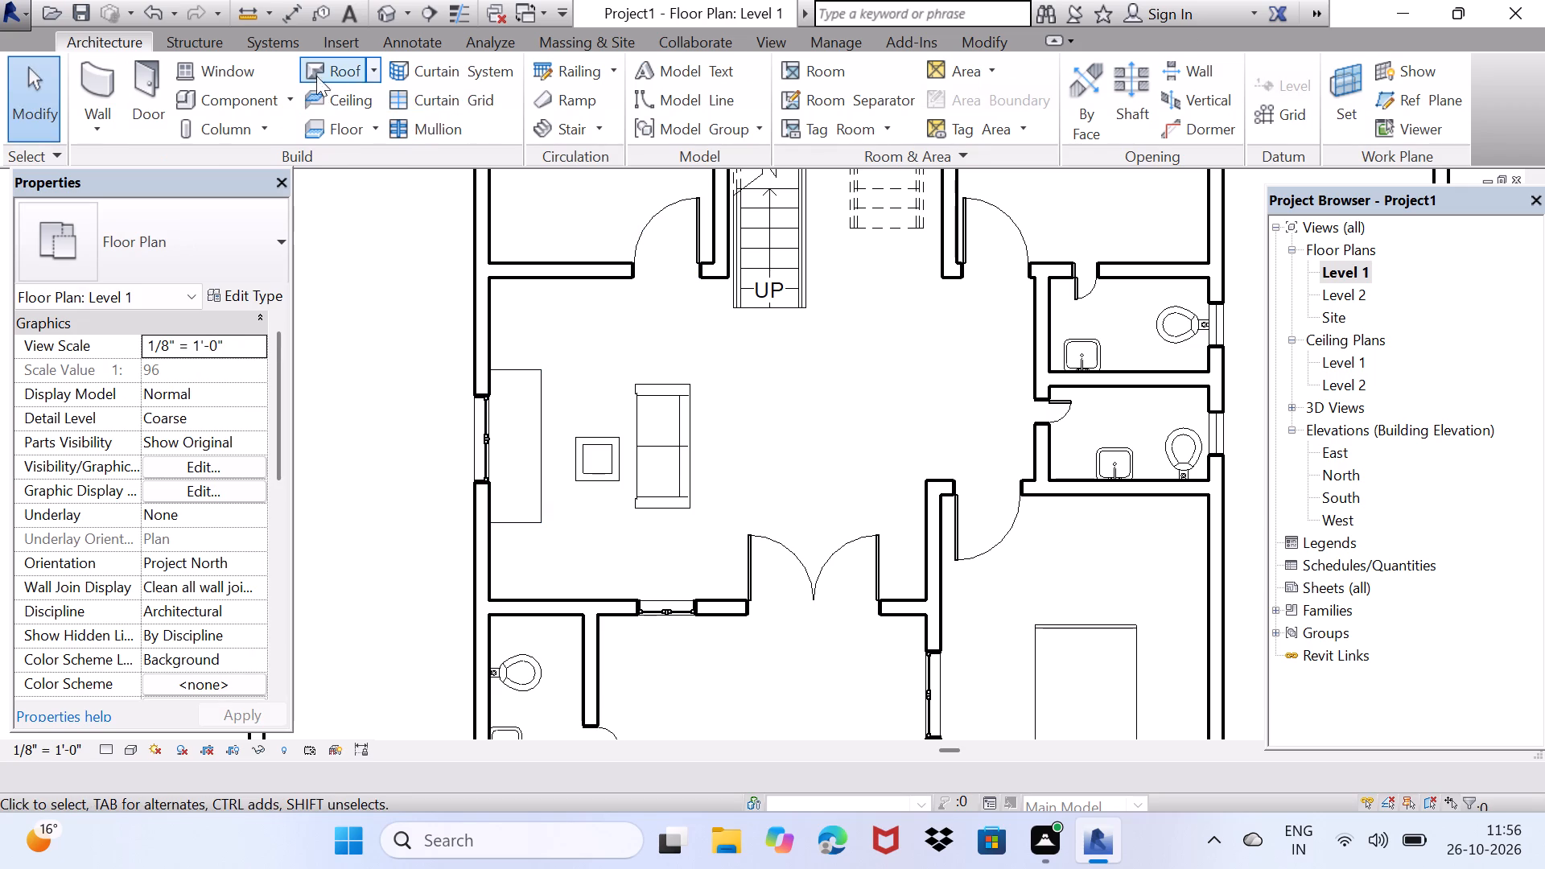
Start the Place Component command for another furniture piece on Level 1.
double_click(274, 93)
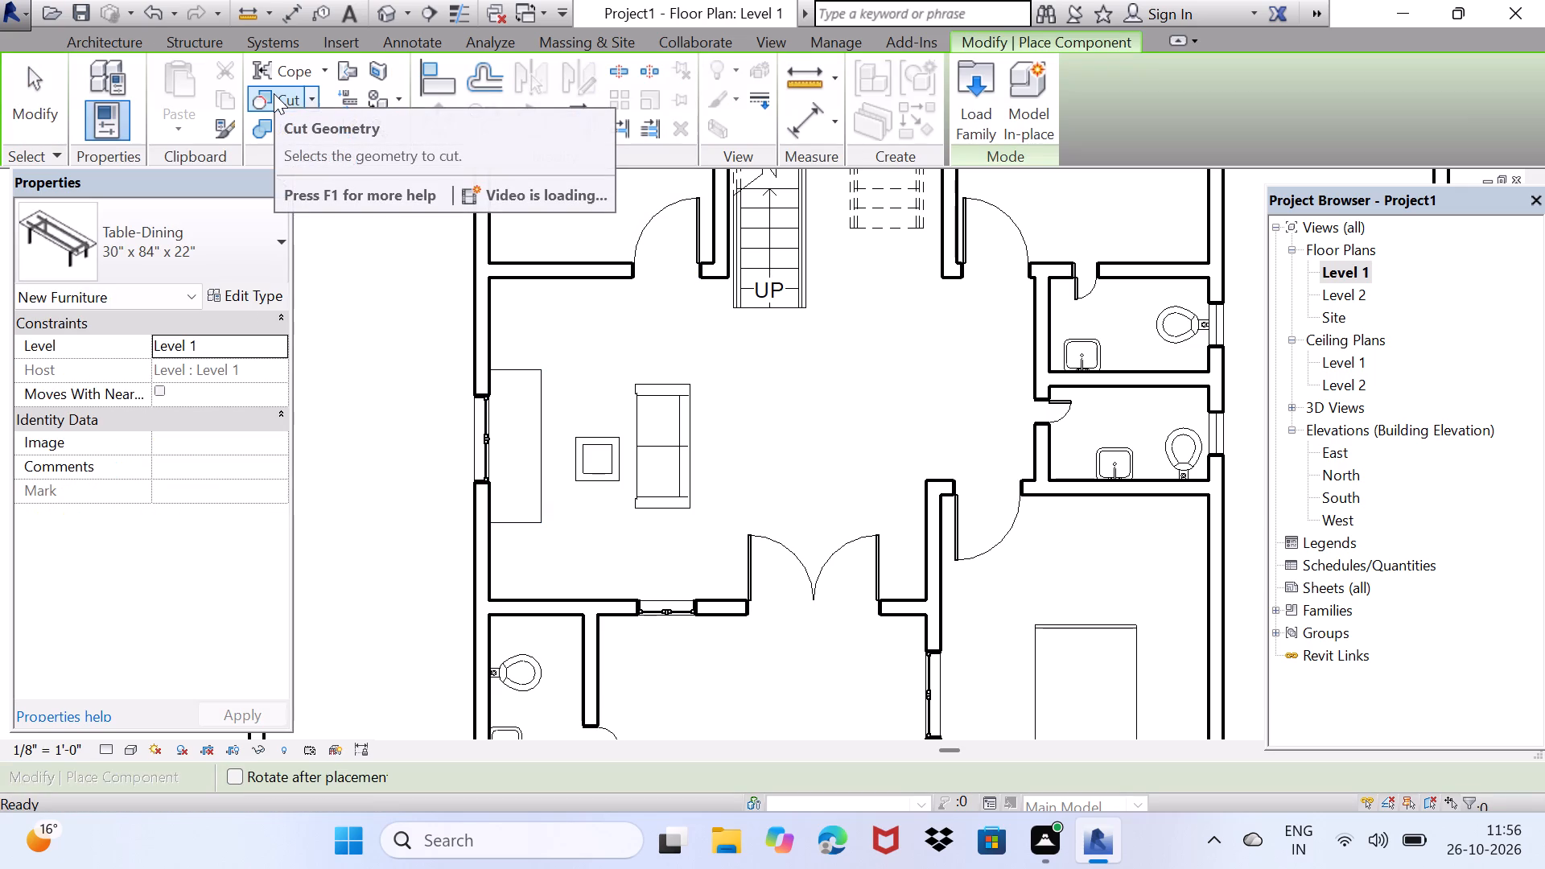
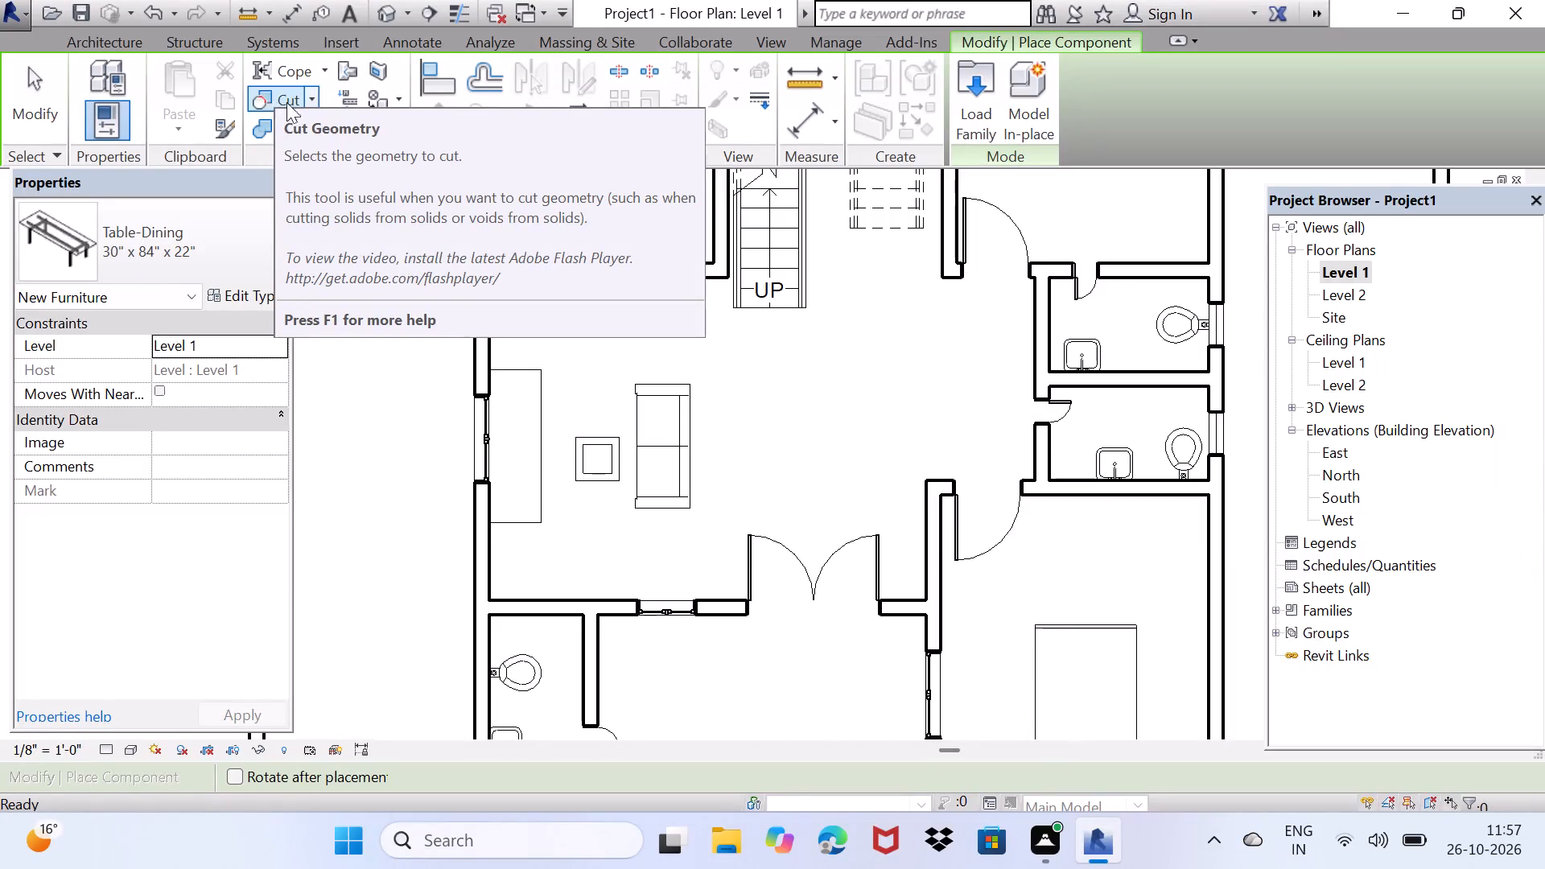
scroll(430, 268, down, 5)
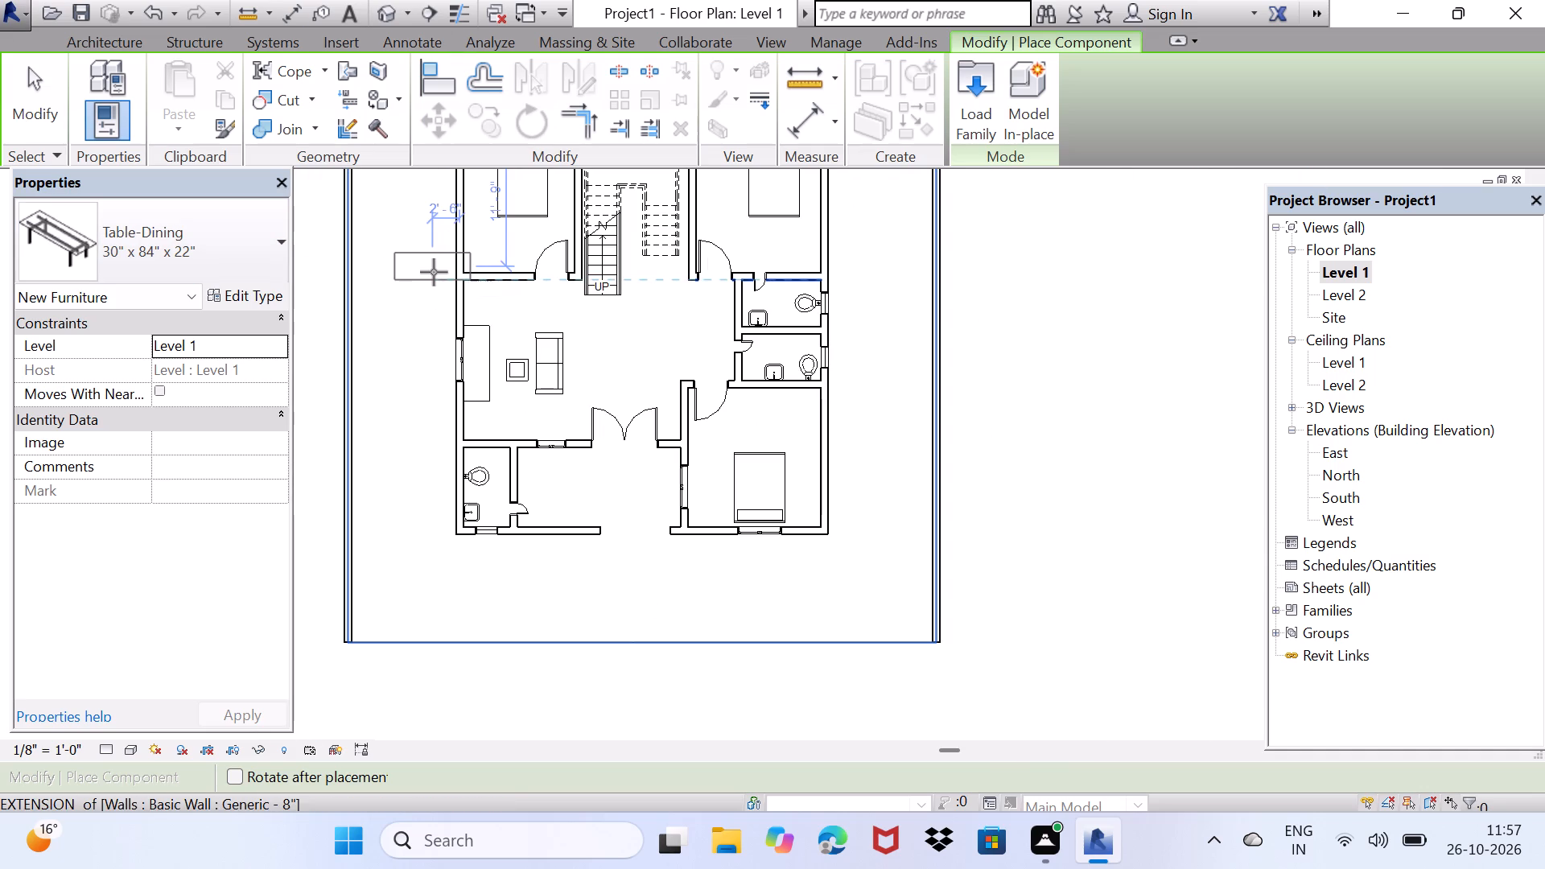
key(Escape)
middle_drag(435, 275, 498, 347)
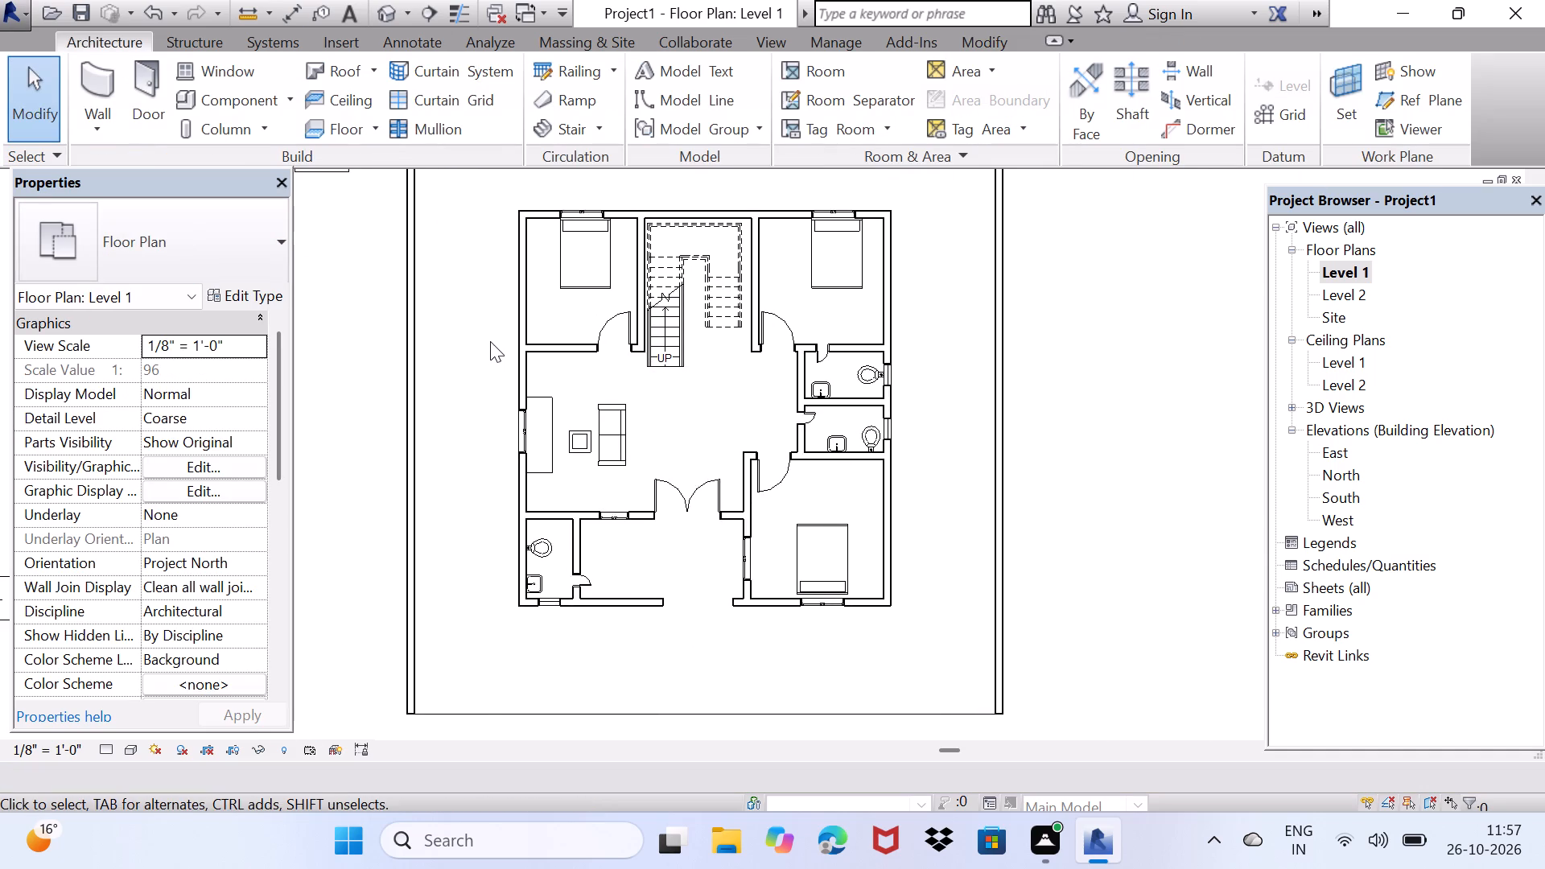
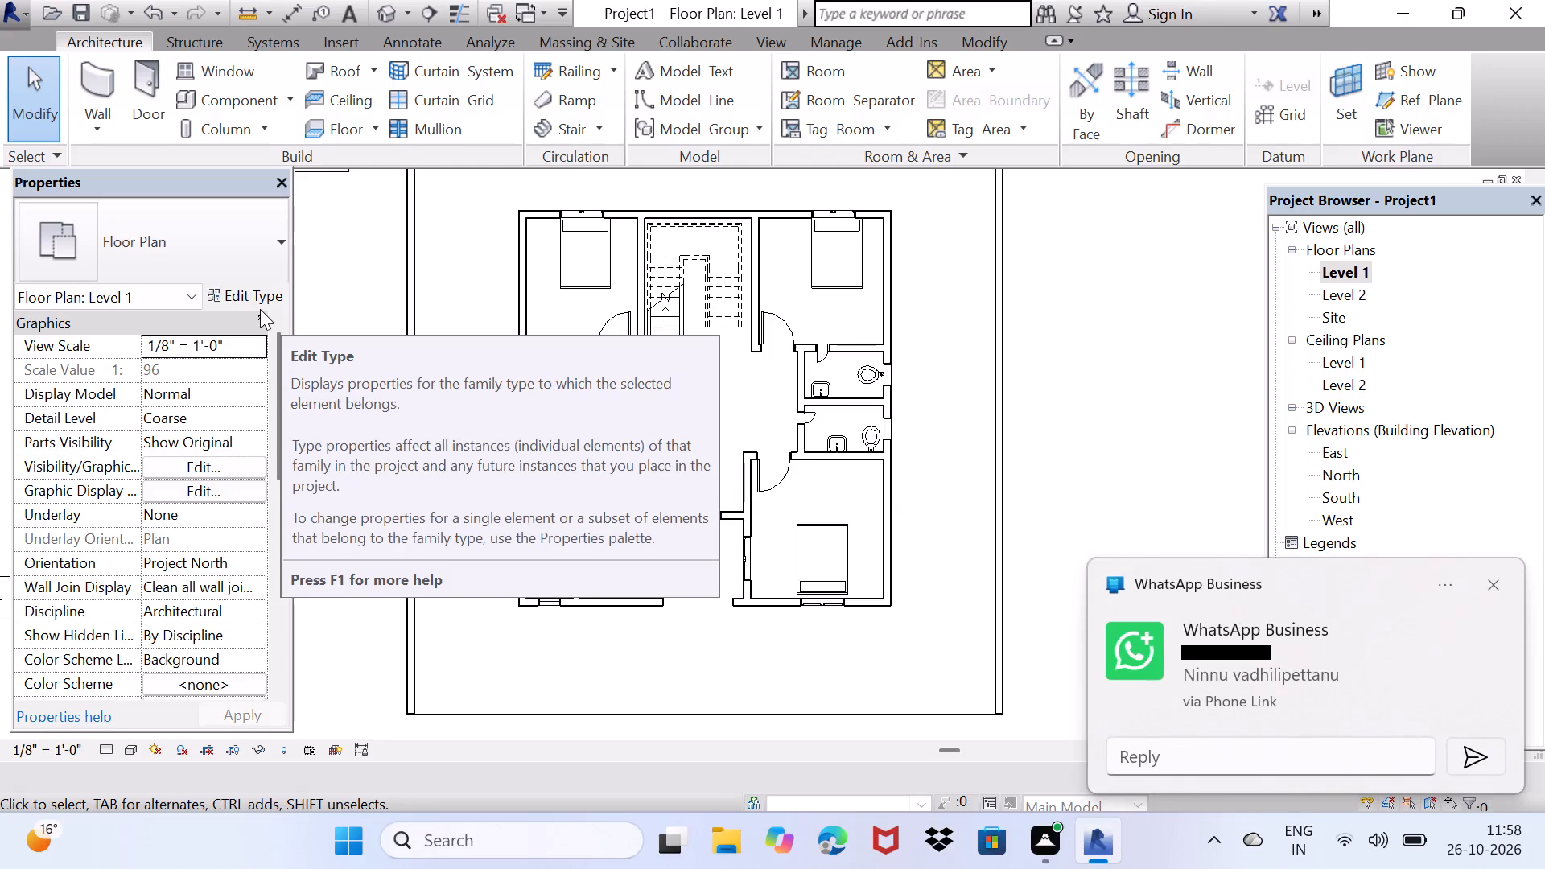
Load the Chair-Corbu family from the Seating folder of the US Imperial furniture library.
scroll(755, 368, down, 2)
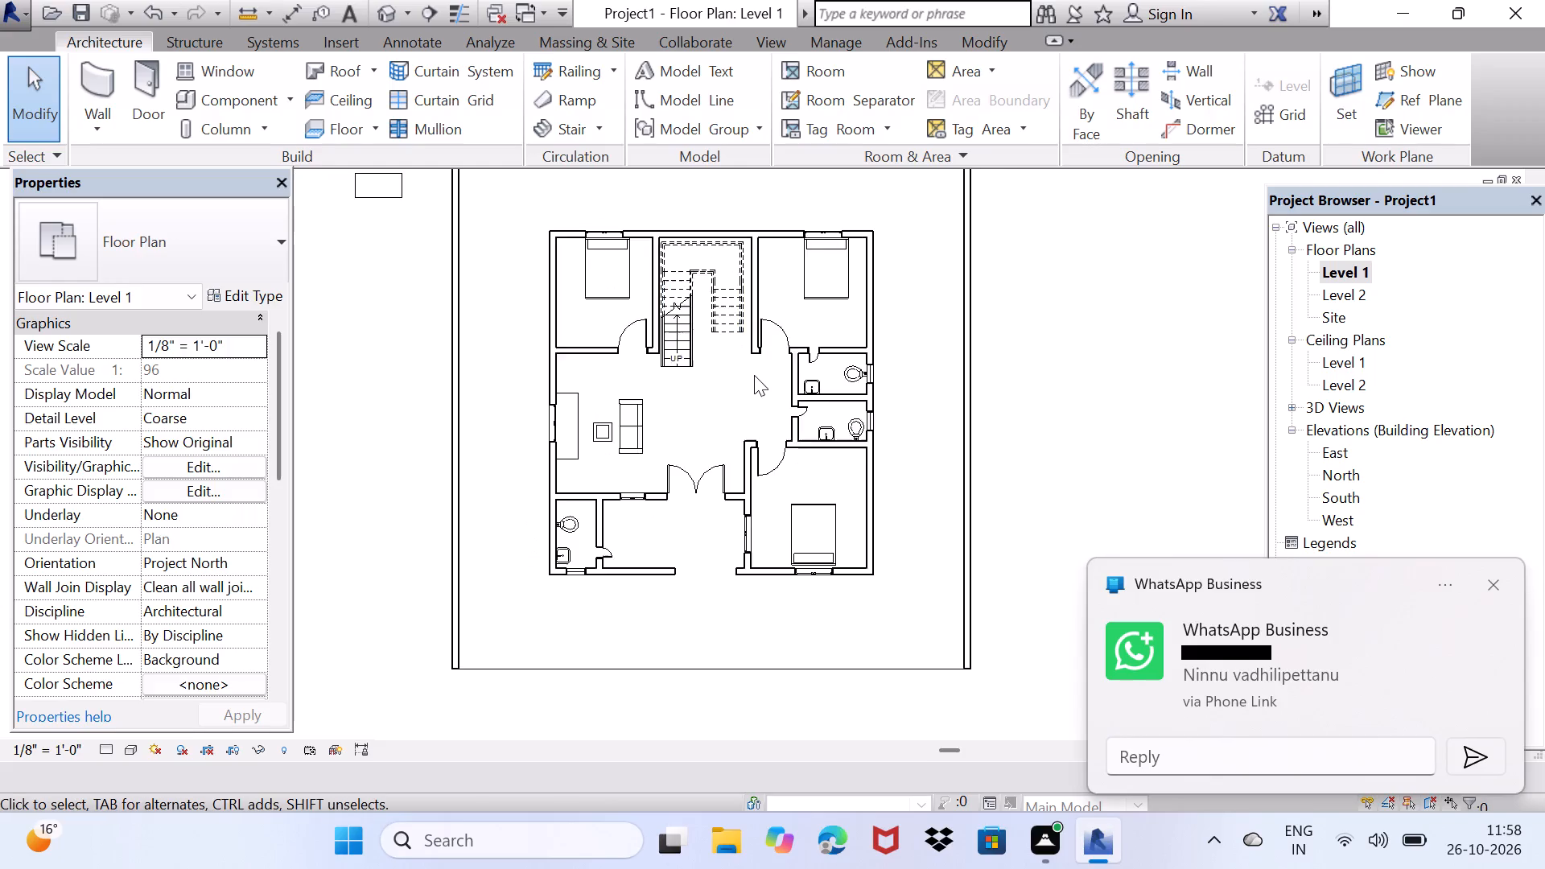
middle_drag(719, 395, 628, 440)
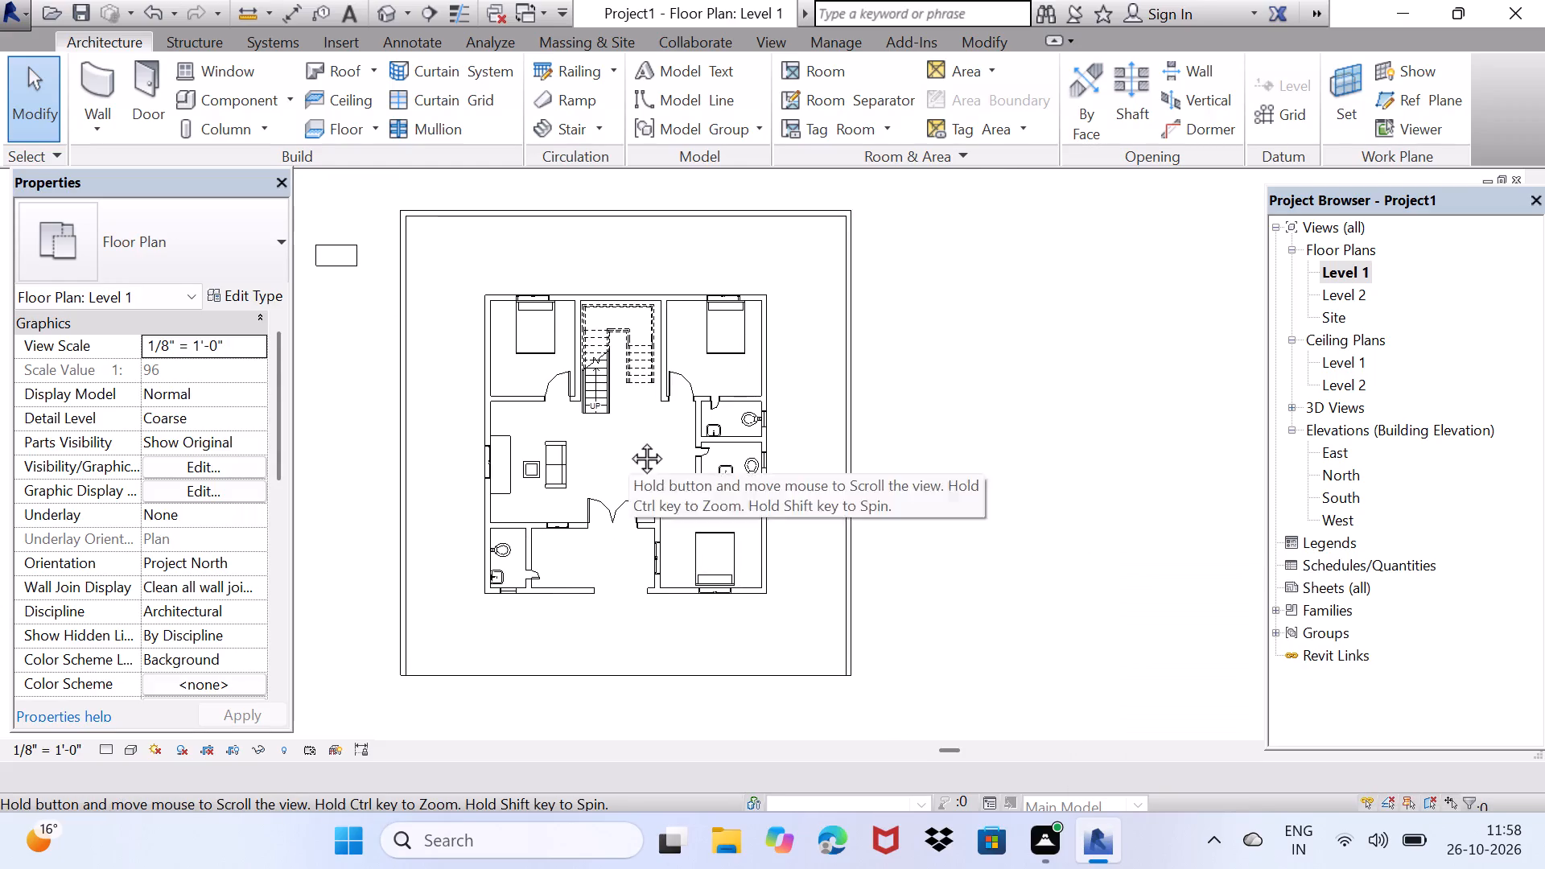
middle_drag(628, 440, 628, 443)
scroll(597, 409, up, 1)
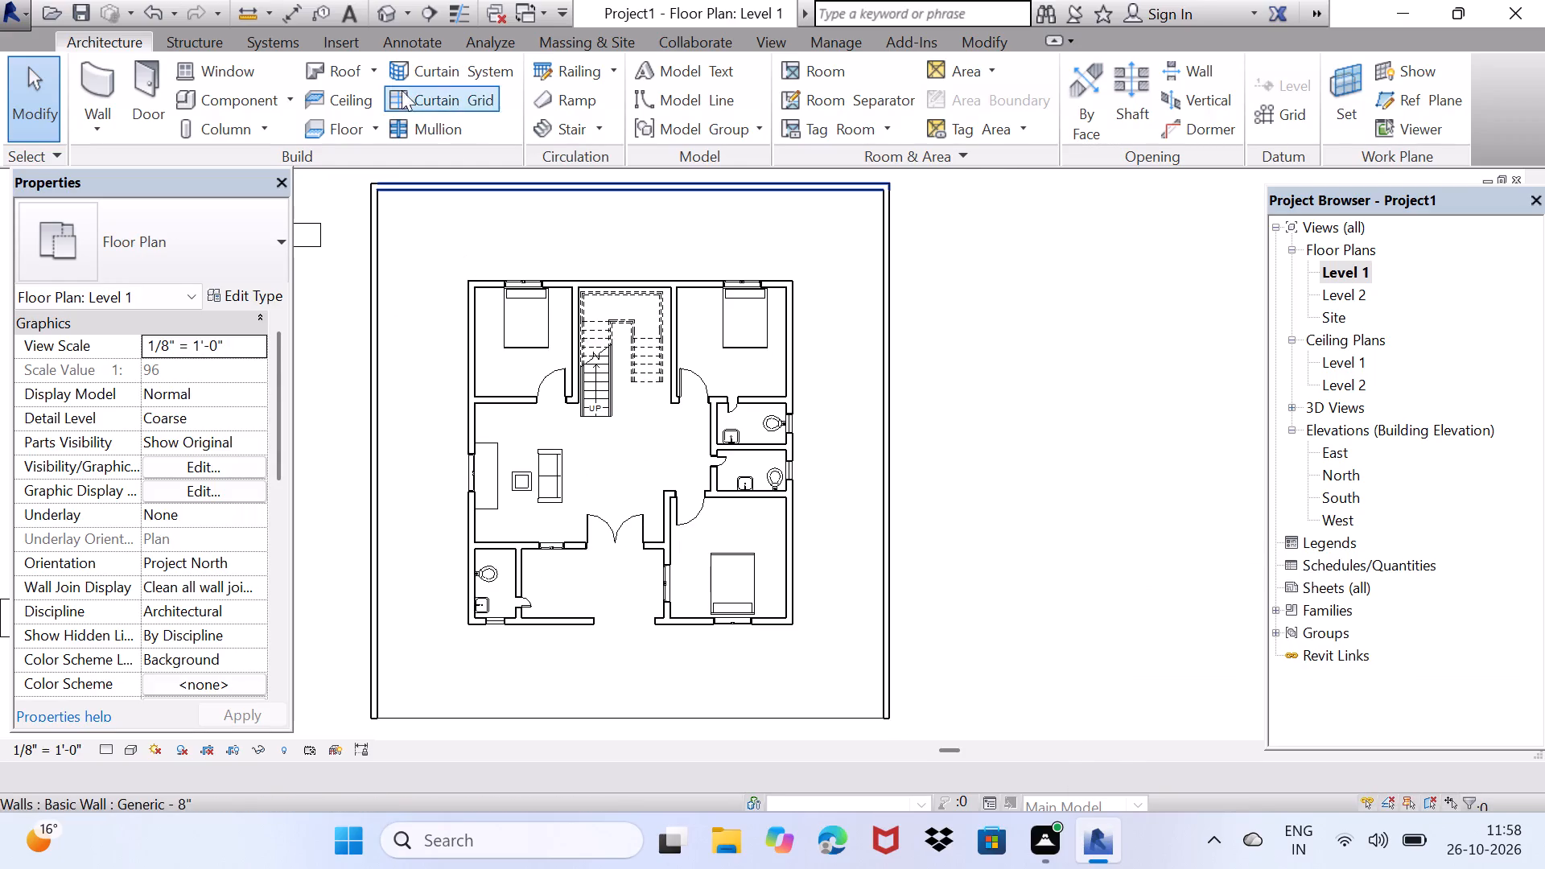
double_click(240, 96)
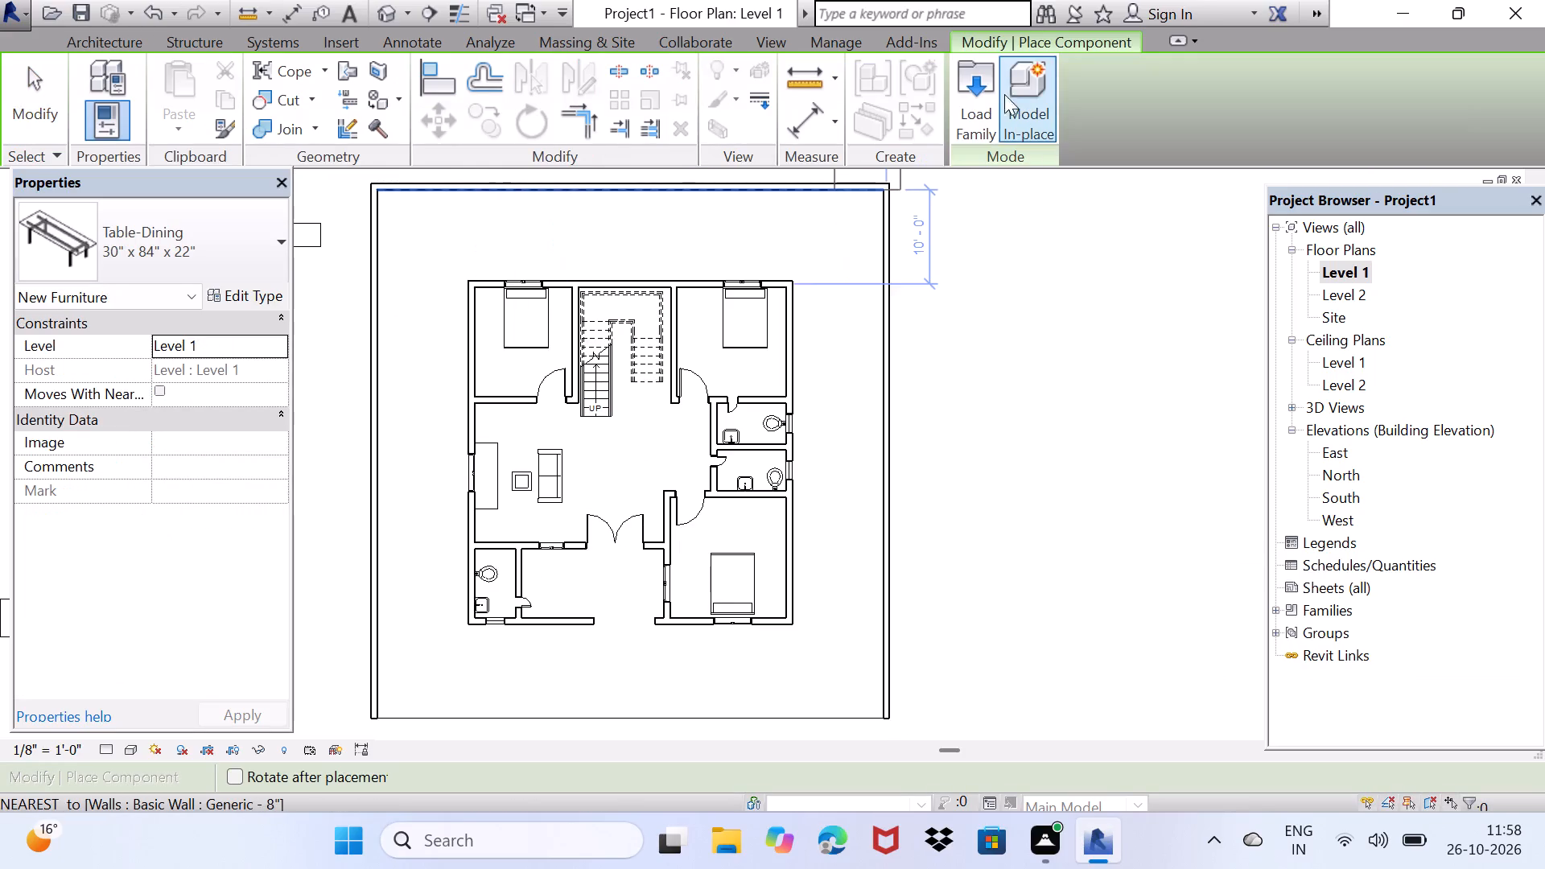
double_click(963, 76)
scroll(890, 571, down, 1)
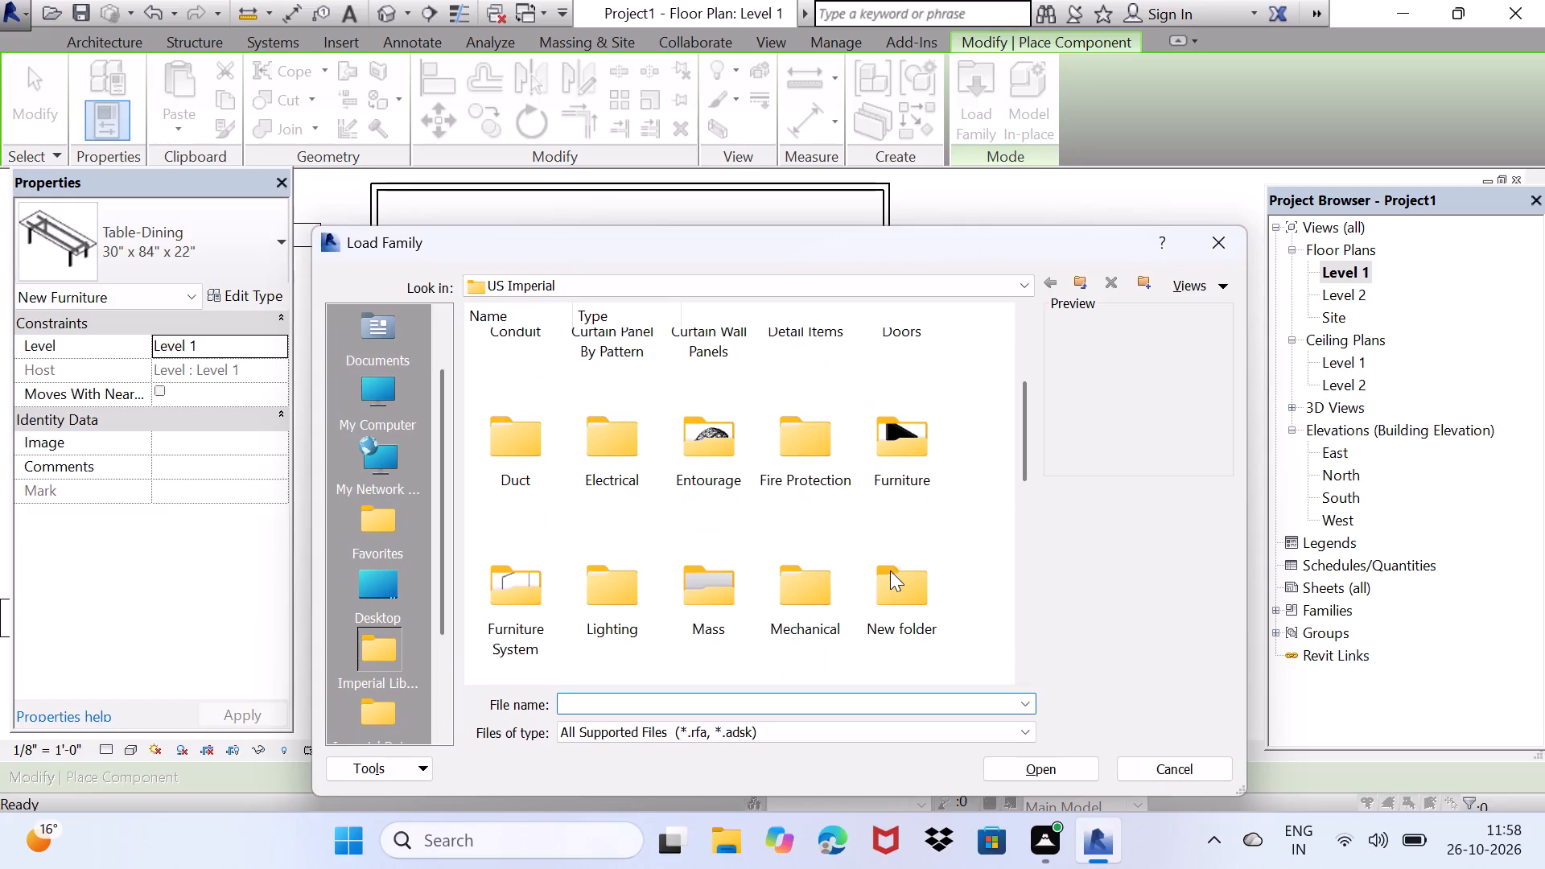
double_click(908, 434)
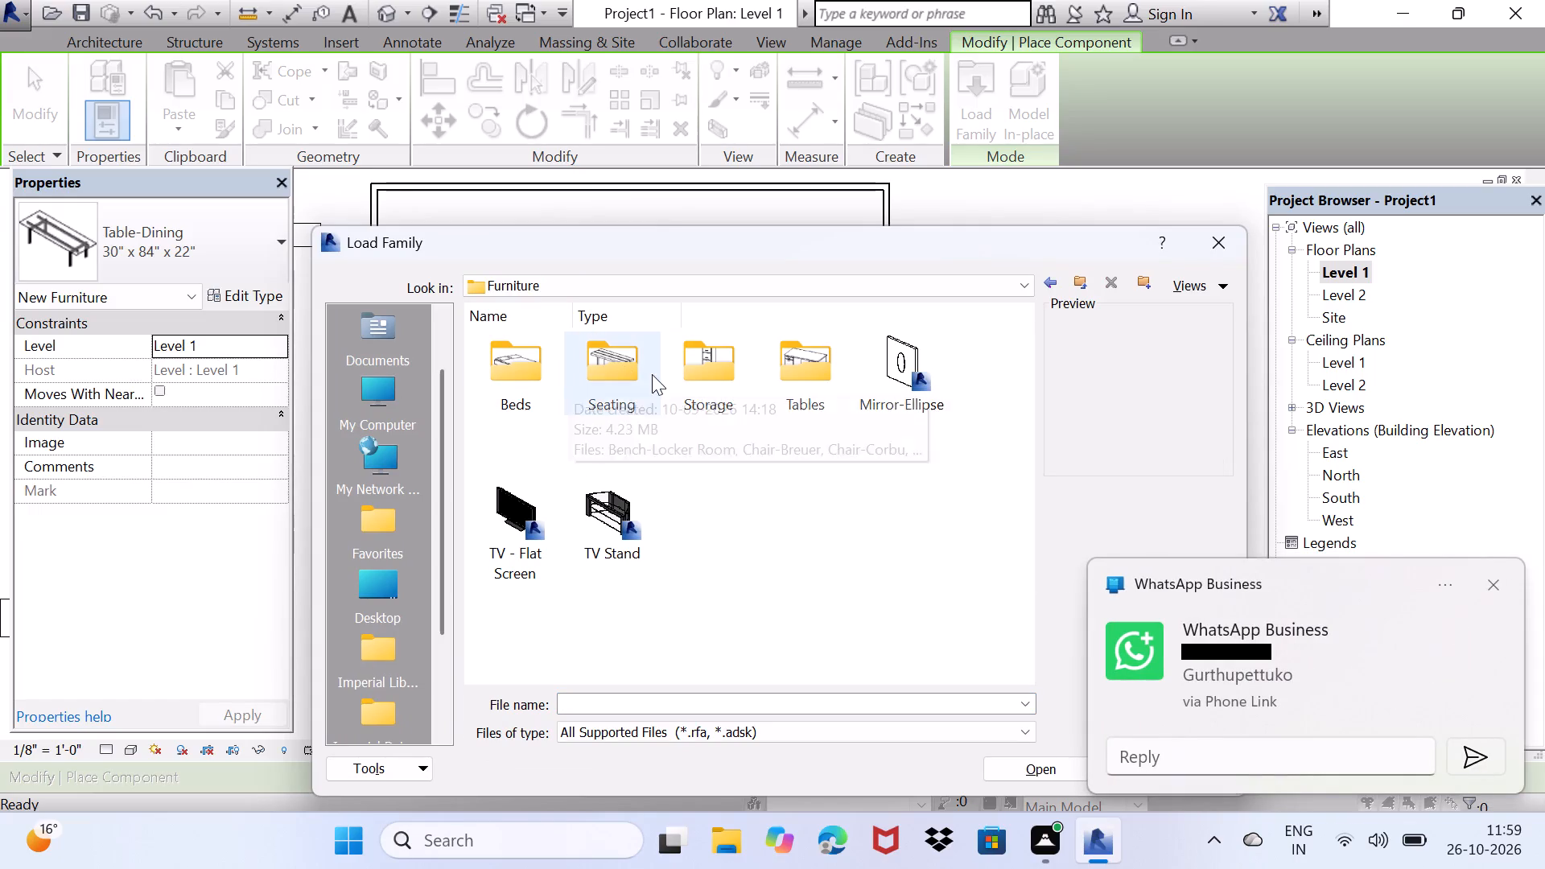
double_click(603, 371)
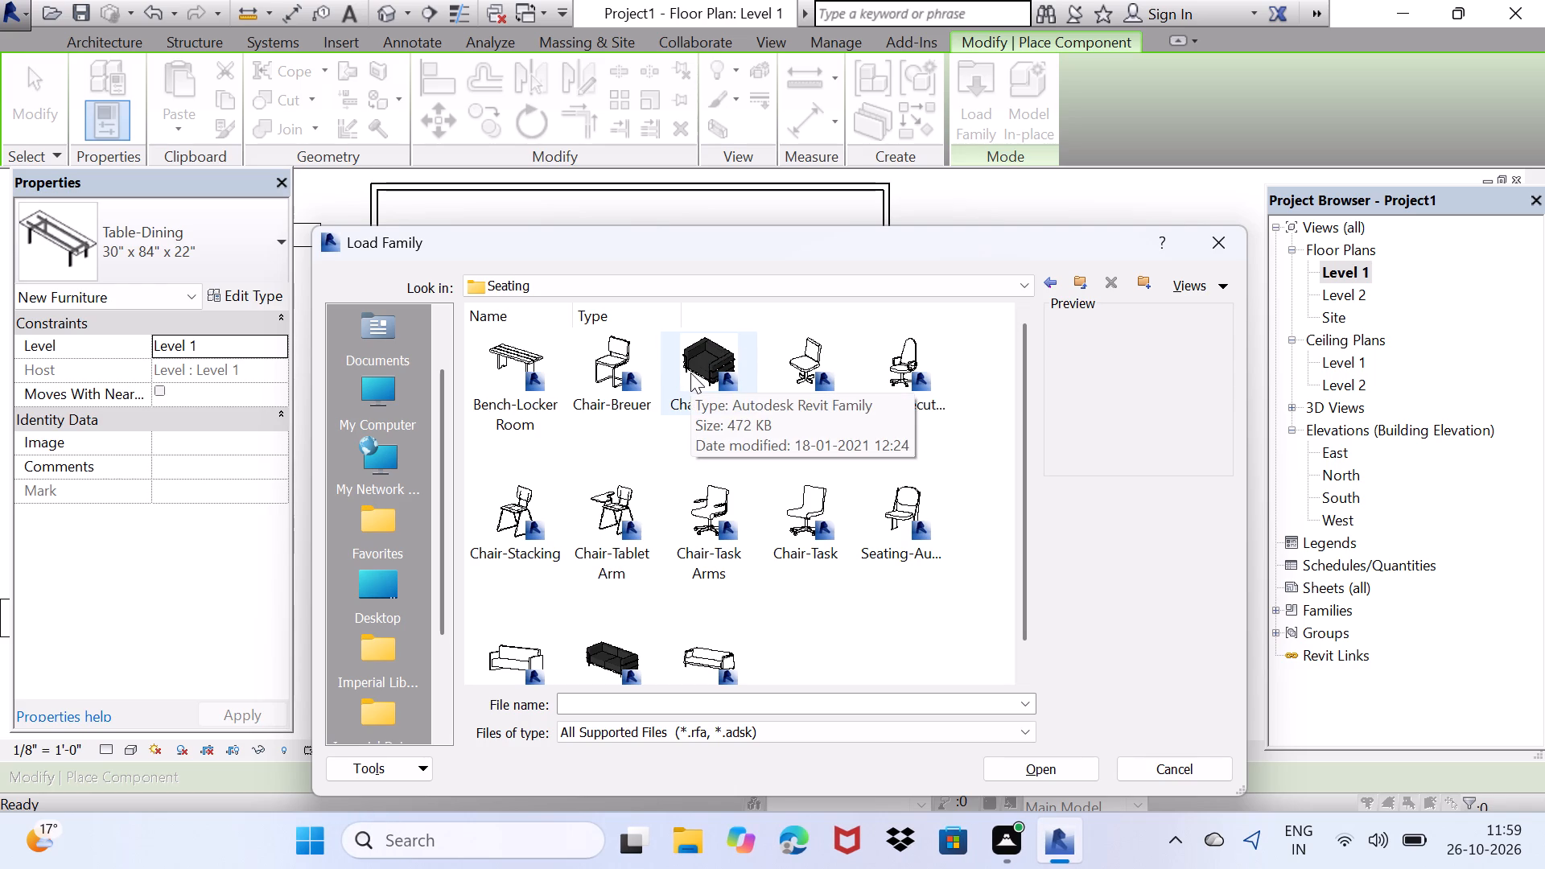
click(690, 373)
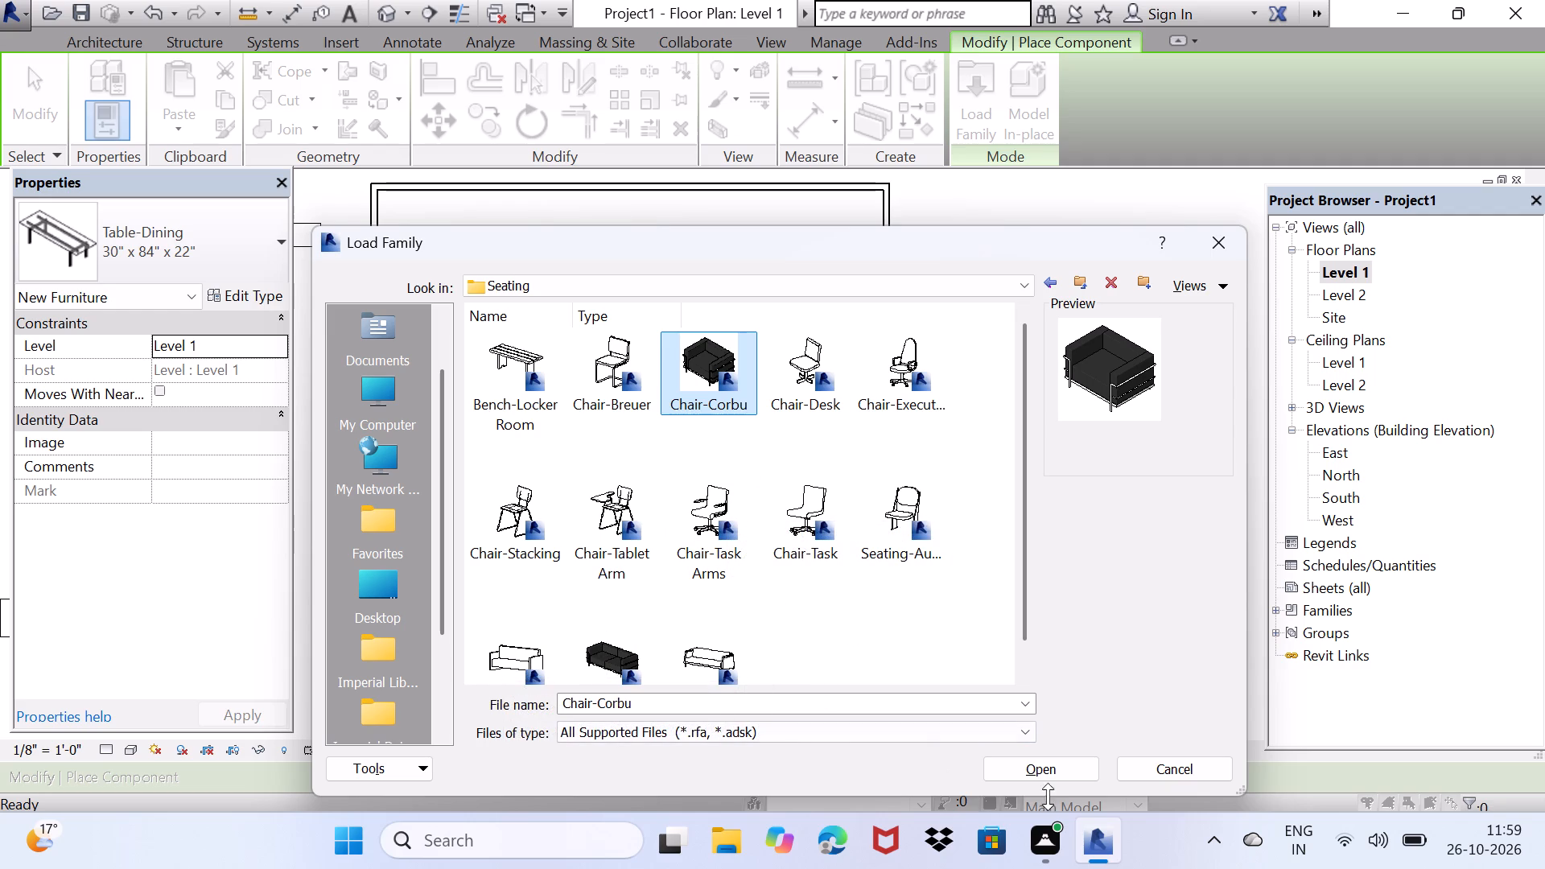
click(1053, 768)
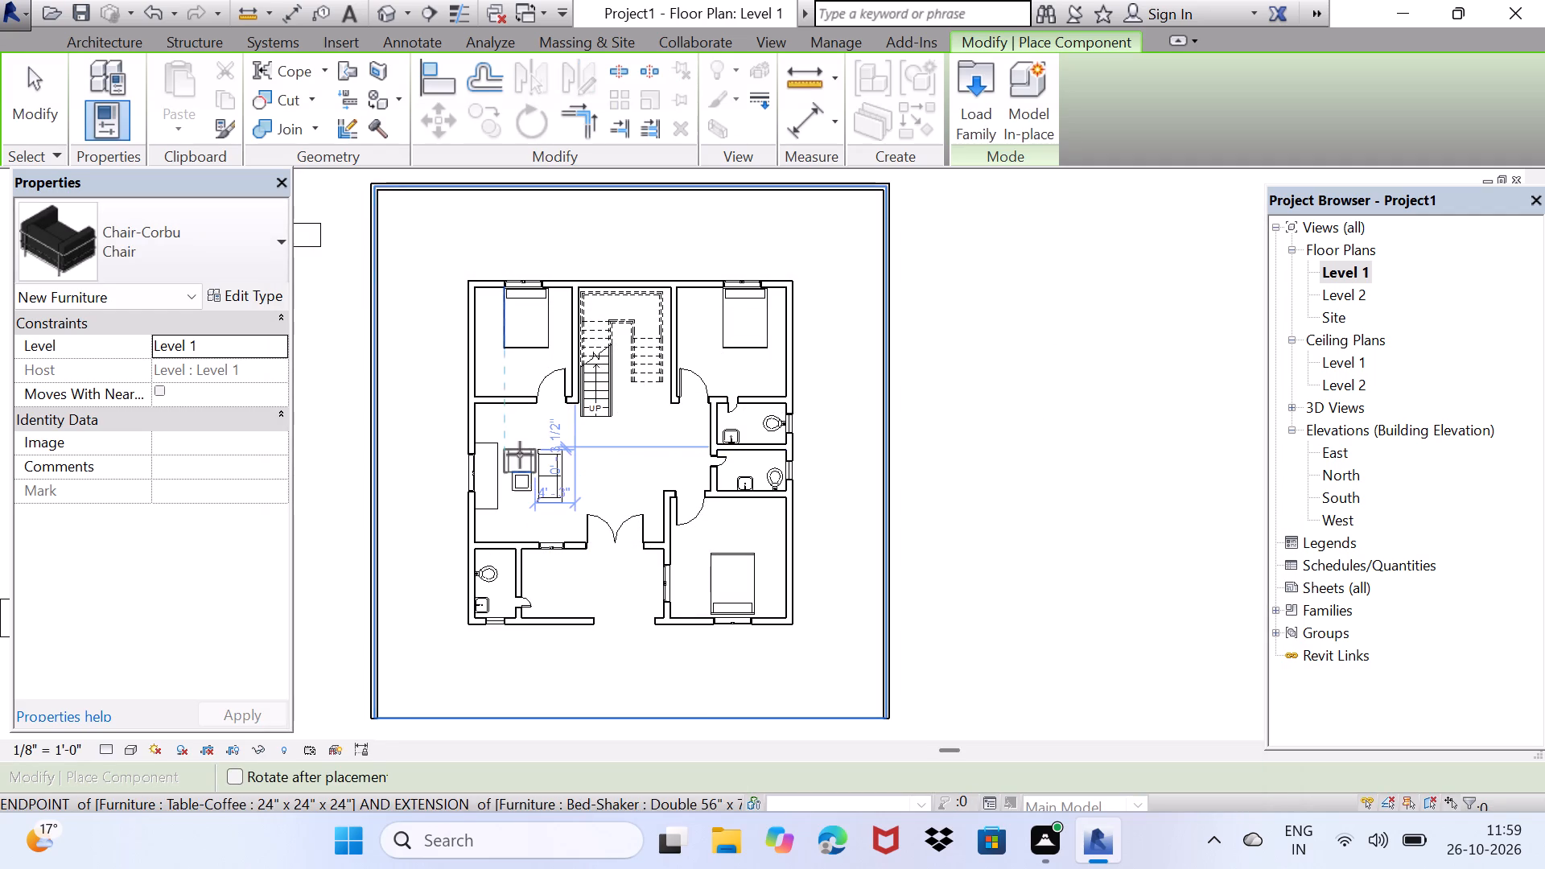
Place two Chair-Corbu armchairs in the living area, north and south of the coffee table, rotated to face each other.
scroll(520, 455, up, 8)
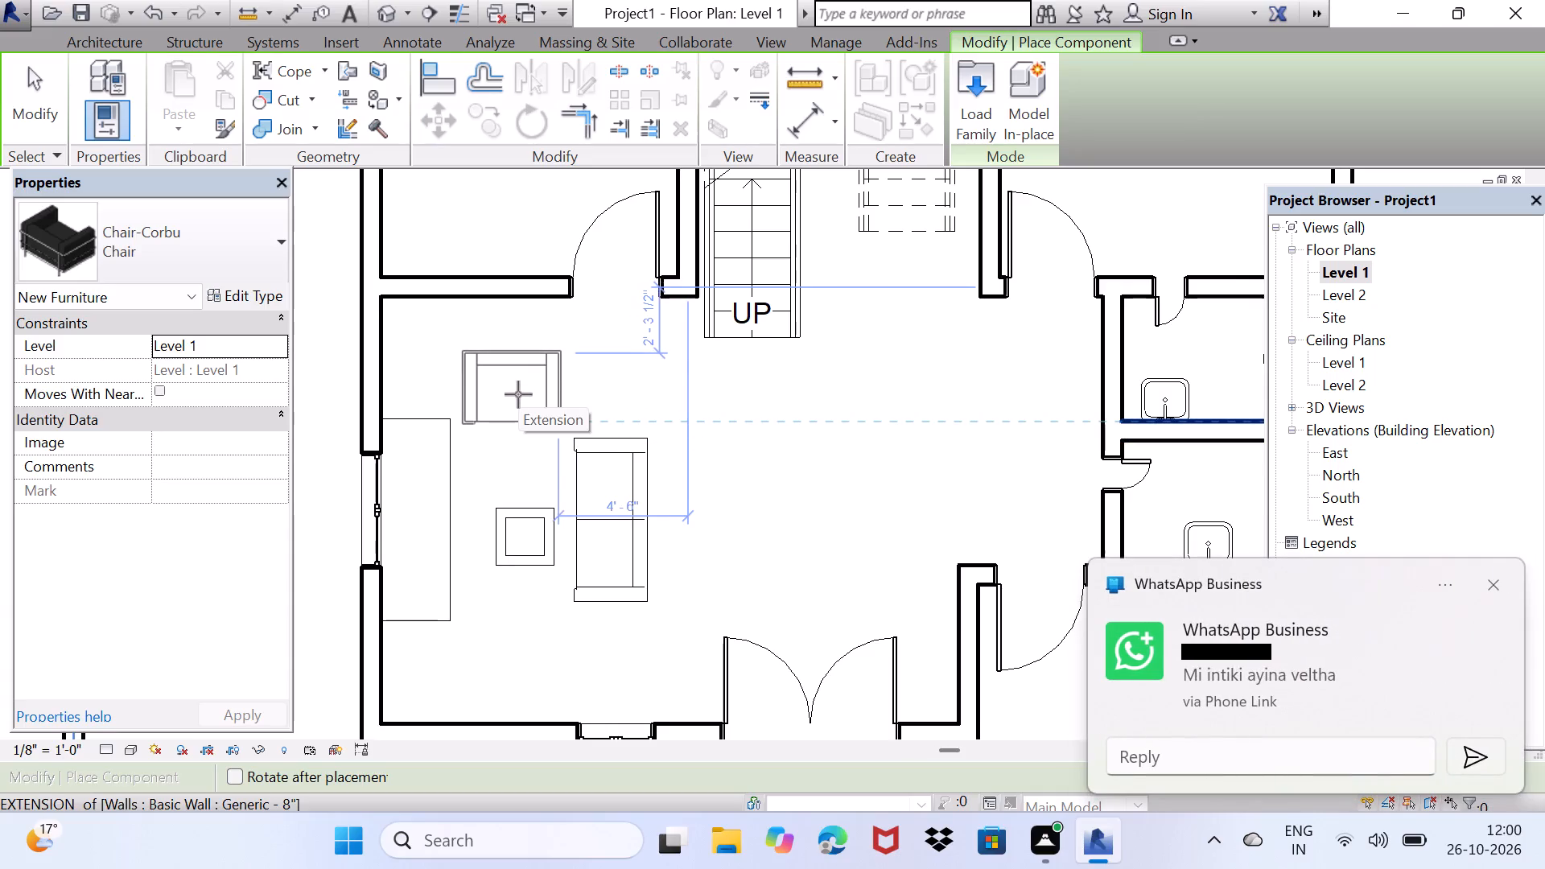
click(518, 394)
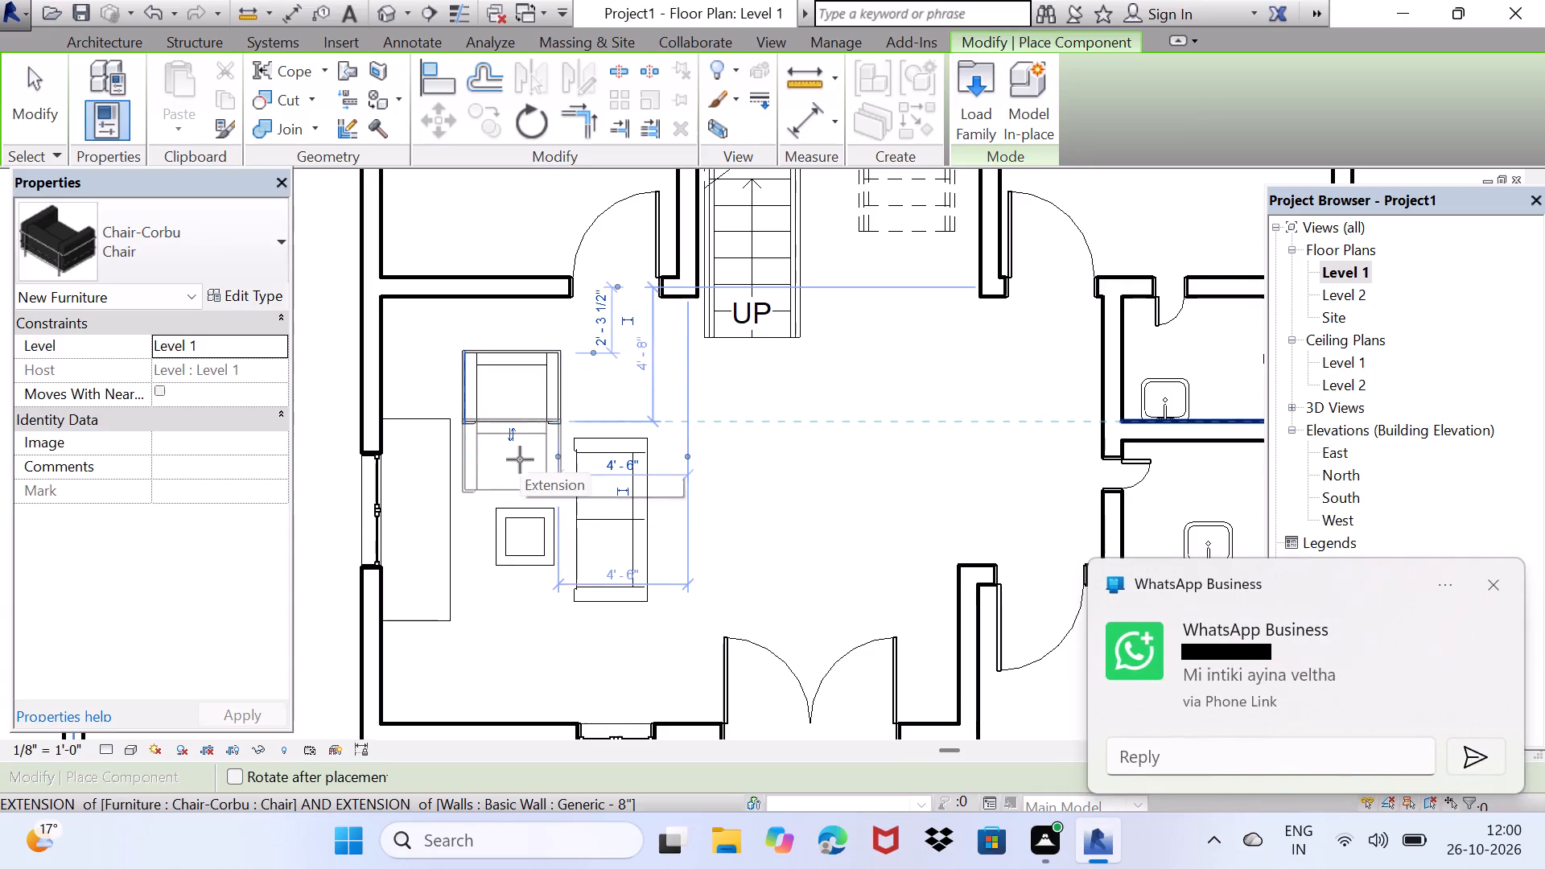
key(space)
key(space)
key(space)
key(space)
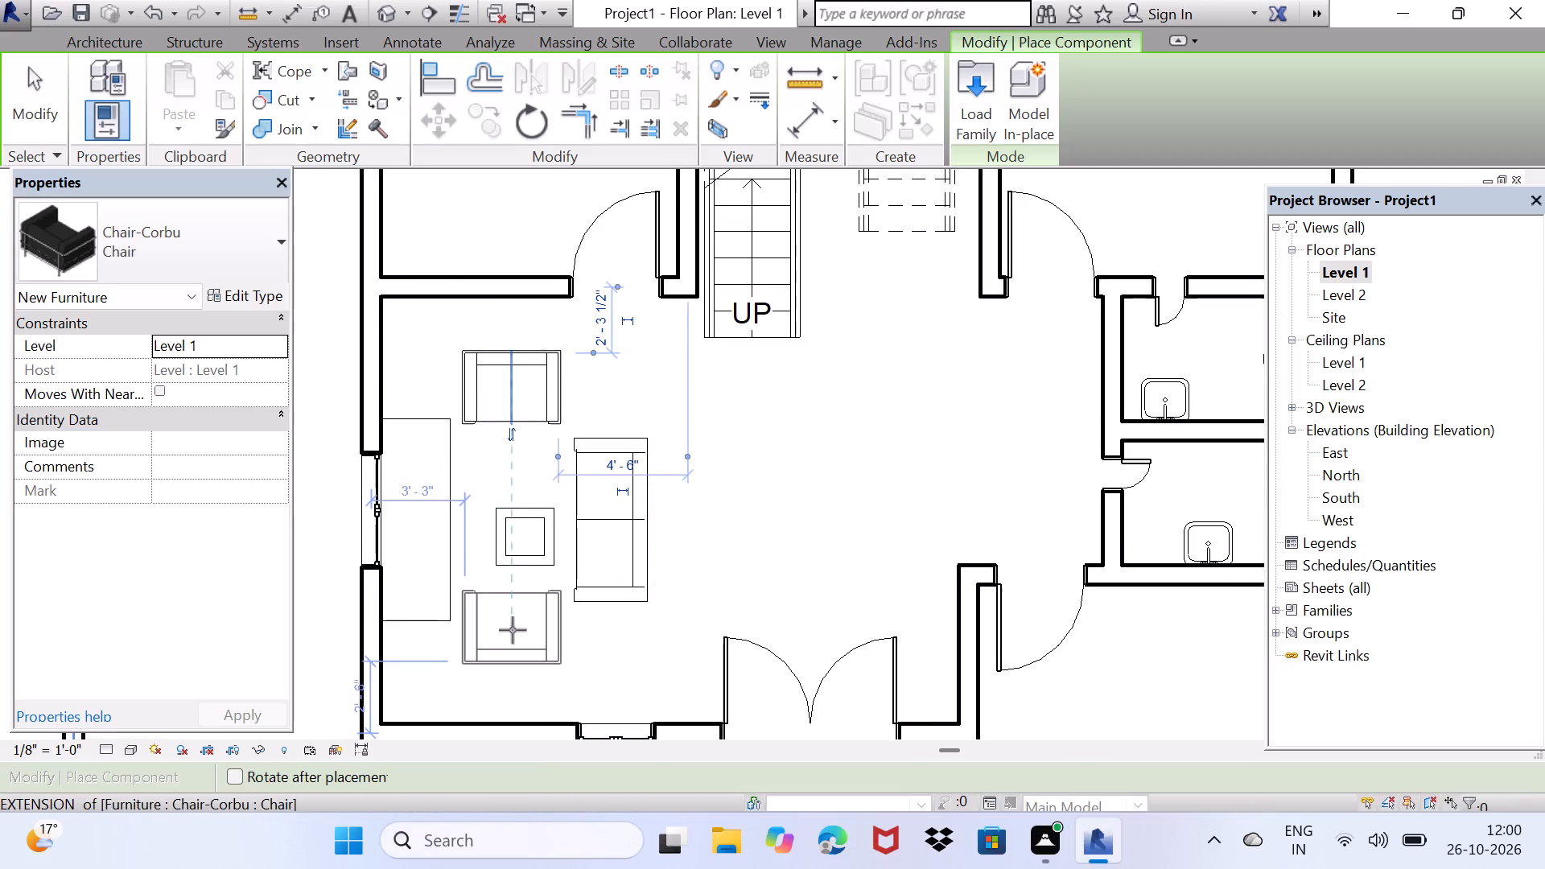
click(513, 630)
key(space)
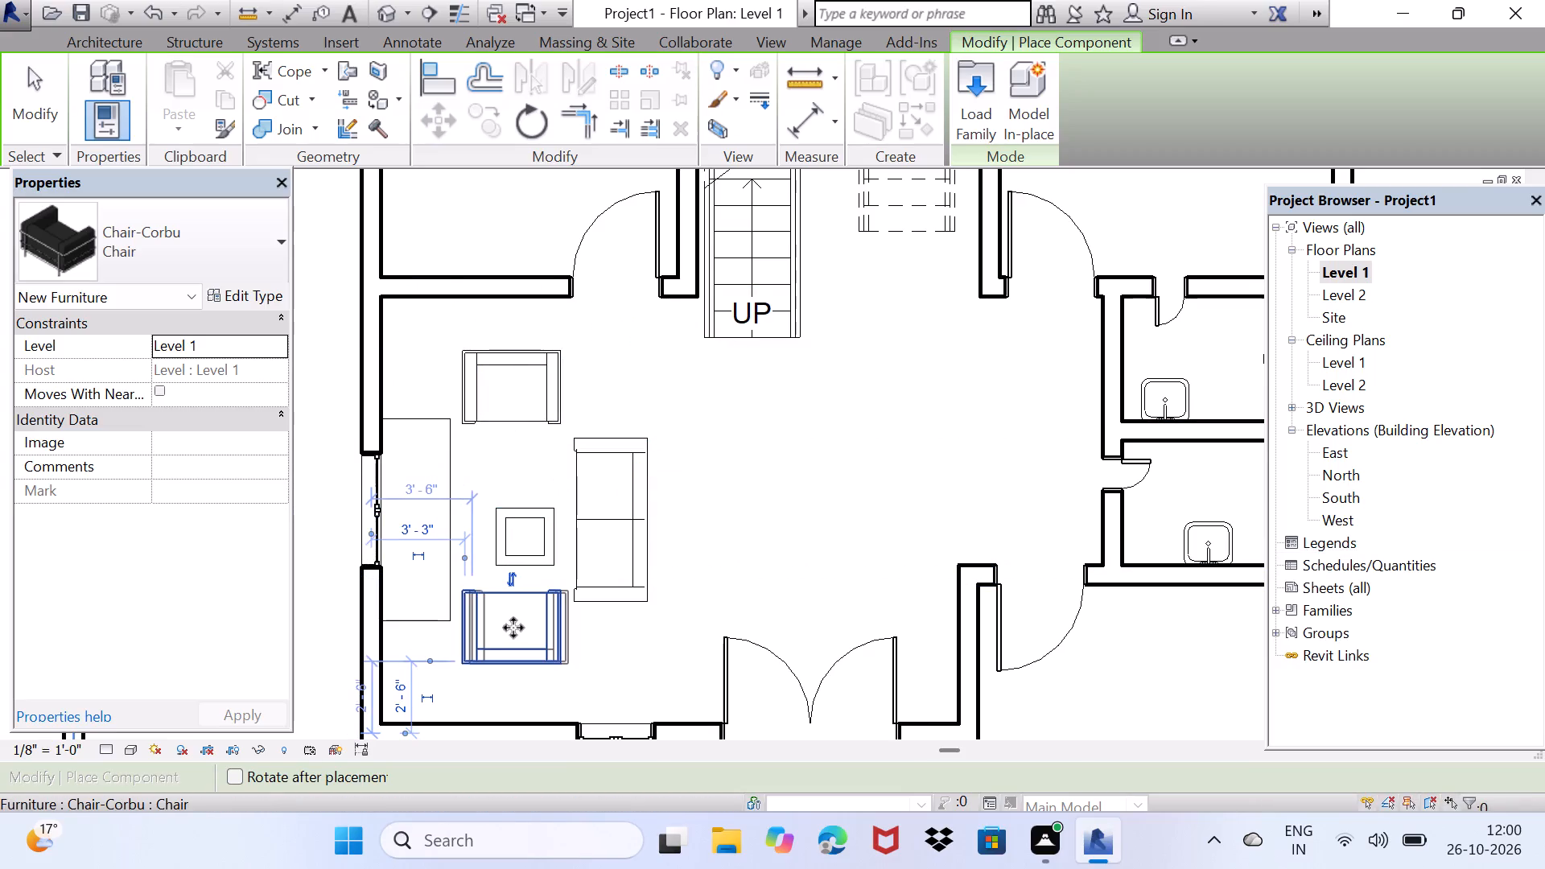
key(Escape)
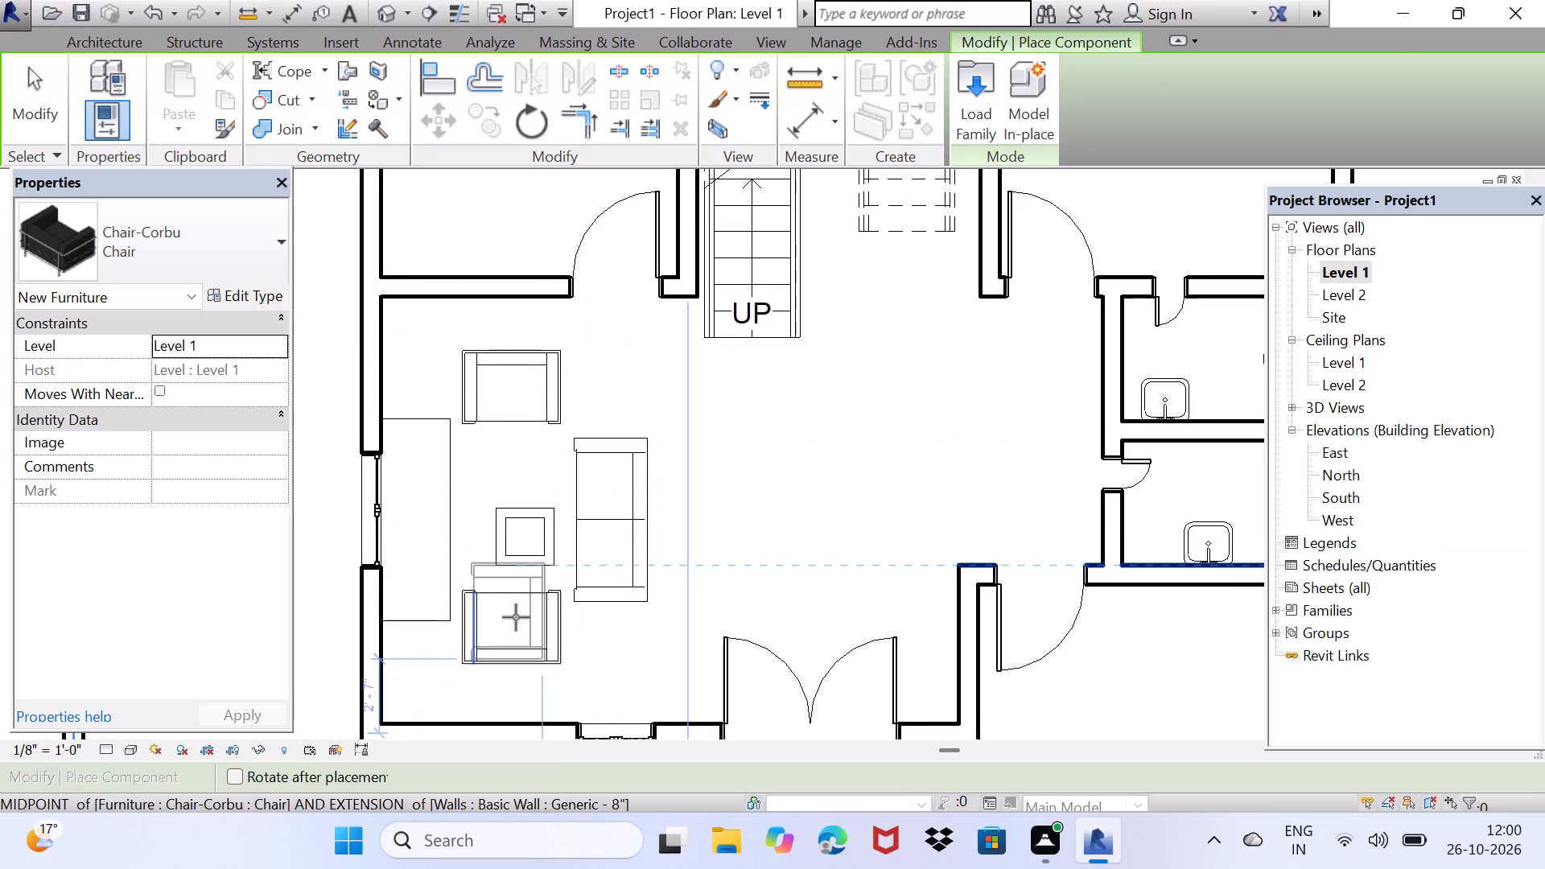
key(Escape)
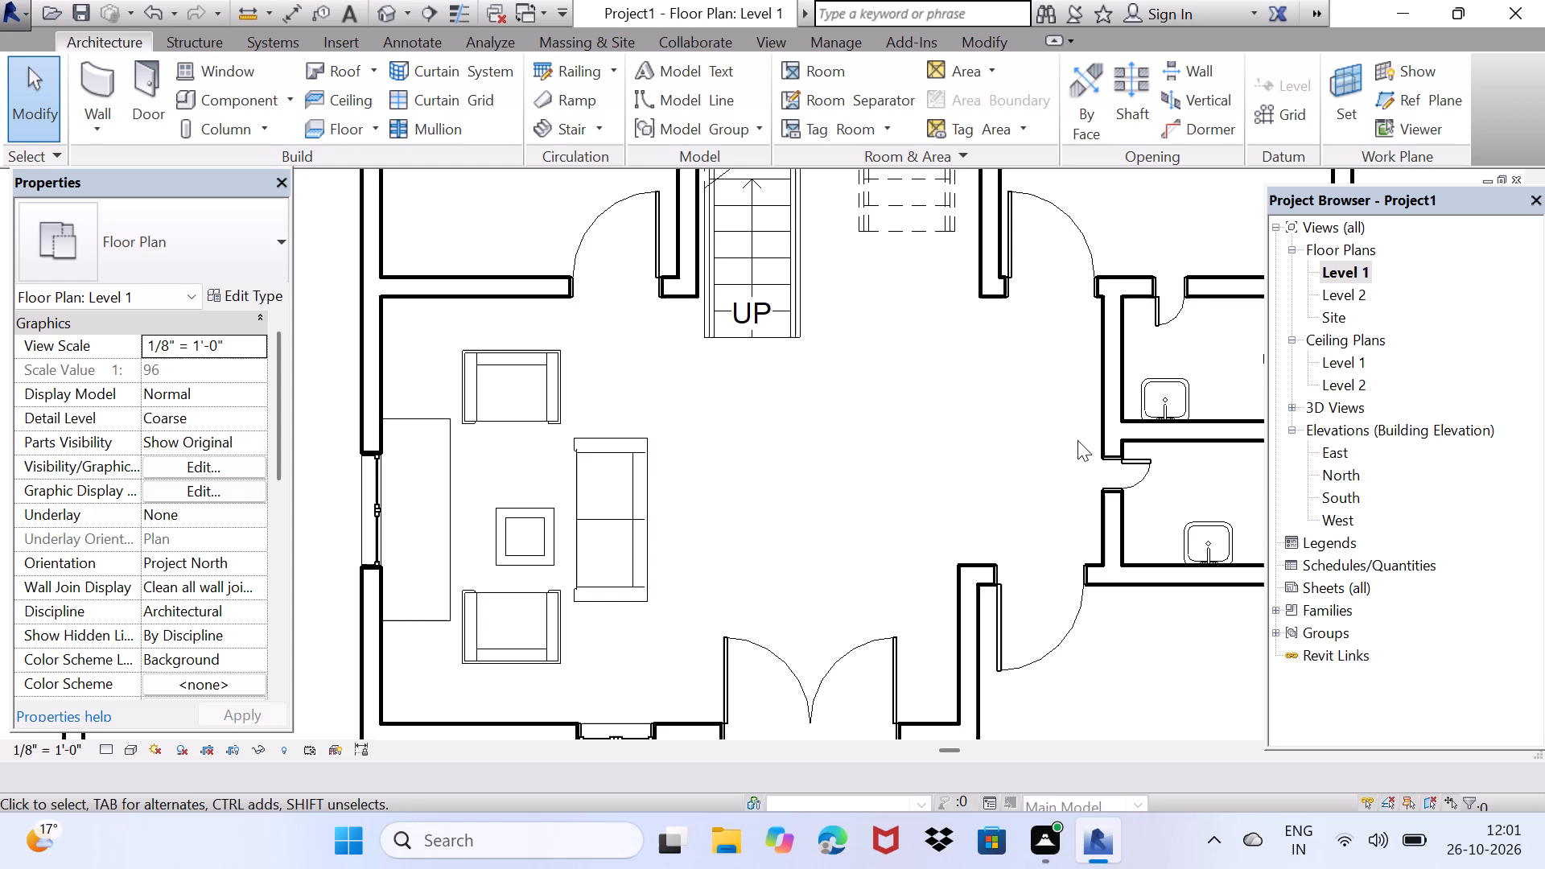
Load the Table-Round family from the Tables folder of the US Imperial furniture library.
scroll(1020, 419, down, 2)
middle_drag(1004, 434, 996, 441)
scroll(873, 432, down, 2)
middle_drag(855, 488, 871, 398)
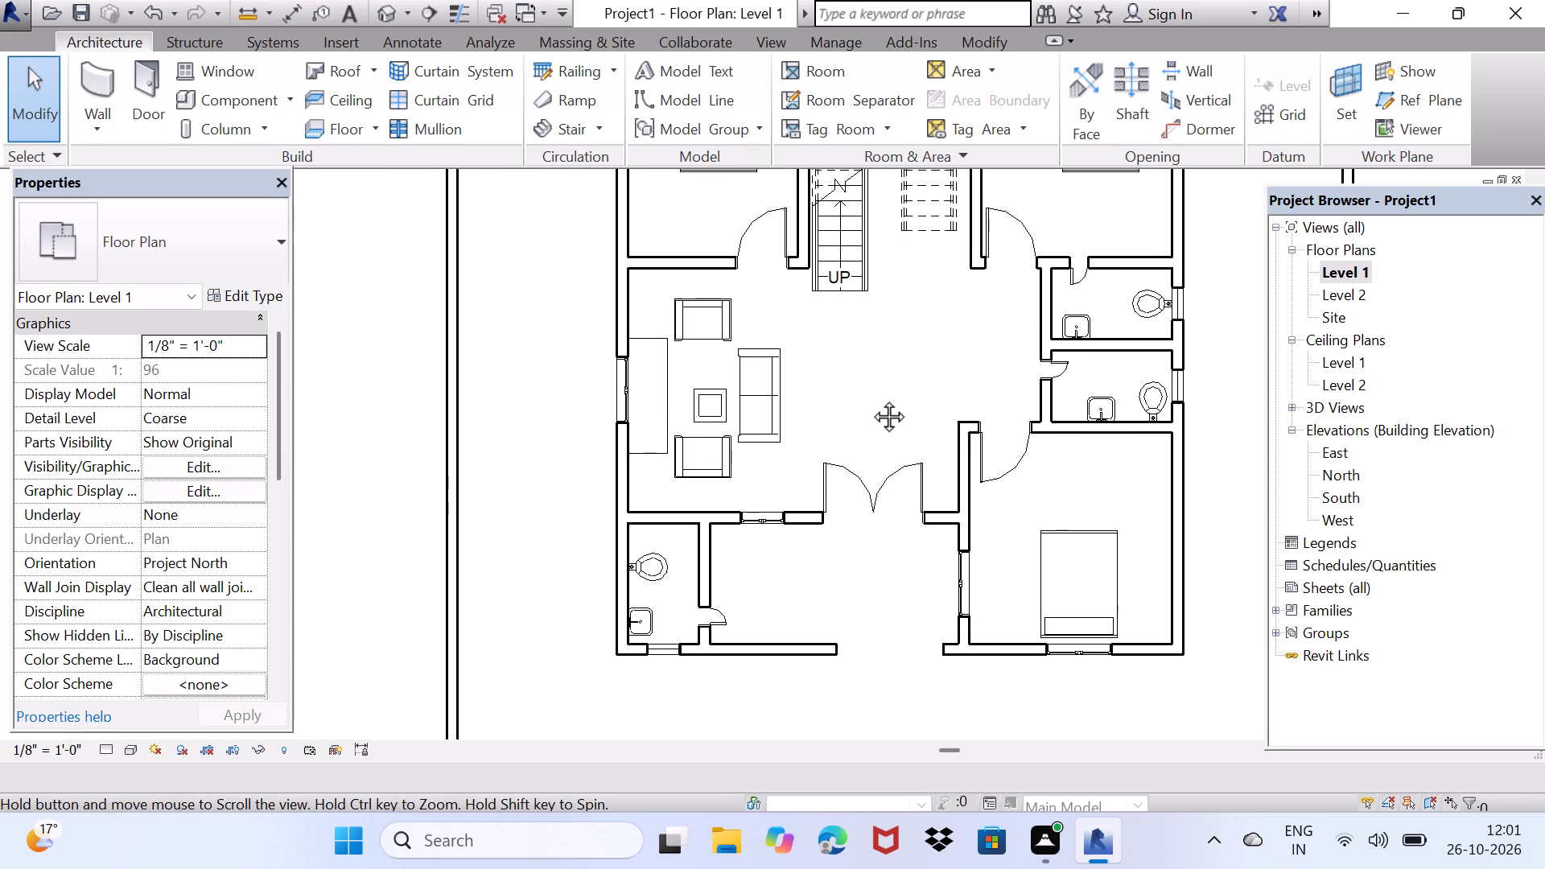
middle_drag(871, 398, 842, 389)
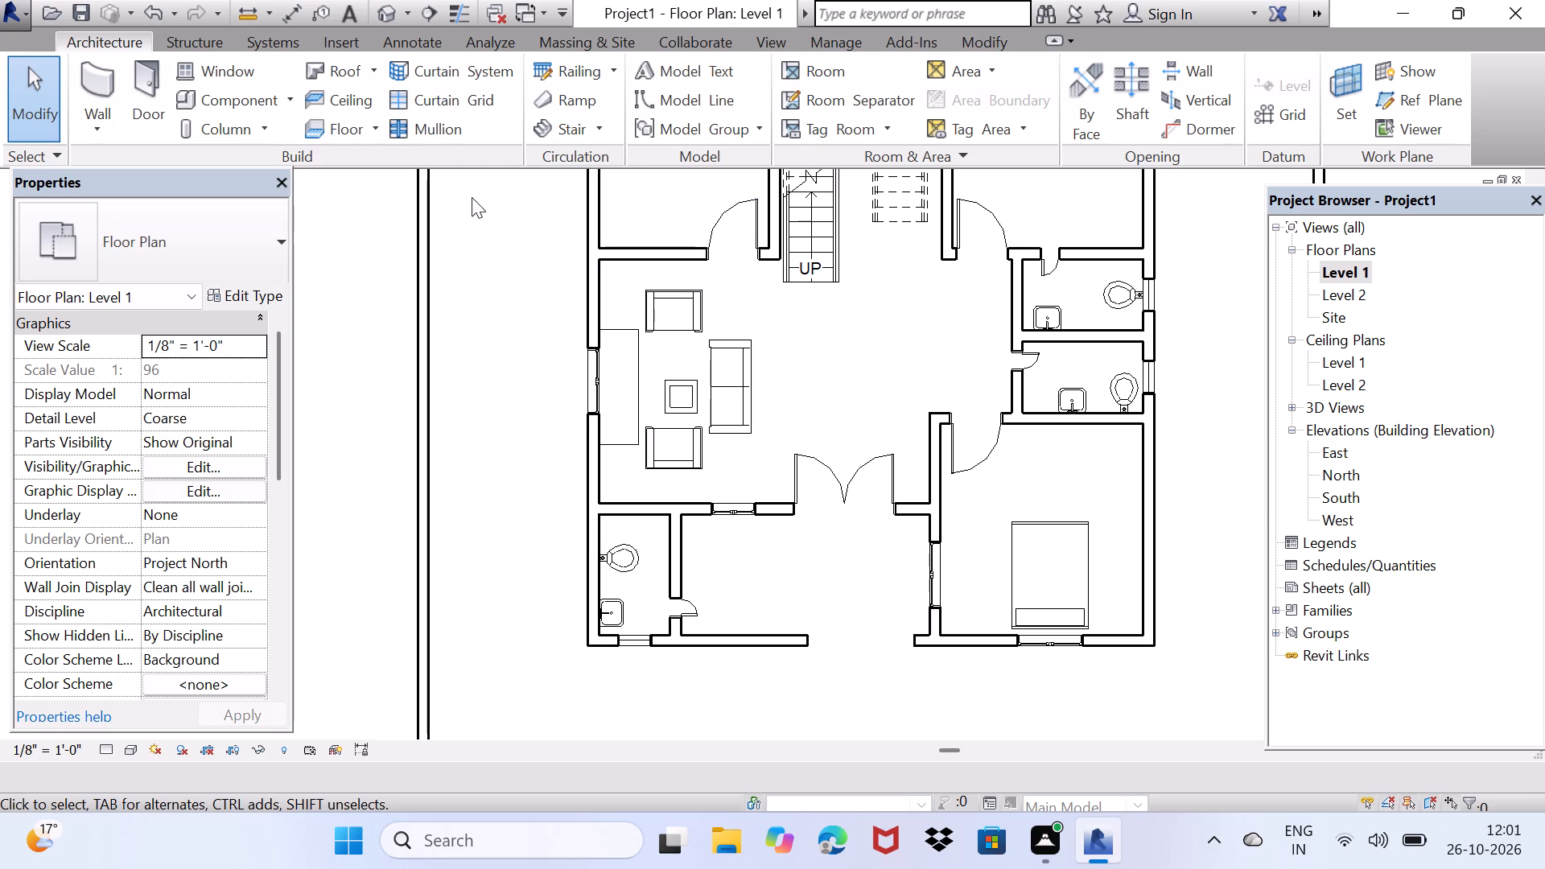
double_click(249, 96)
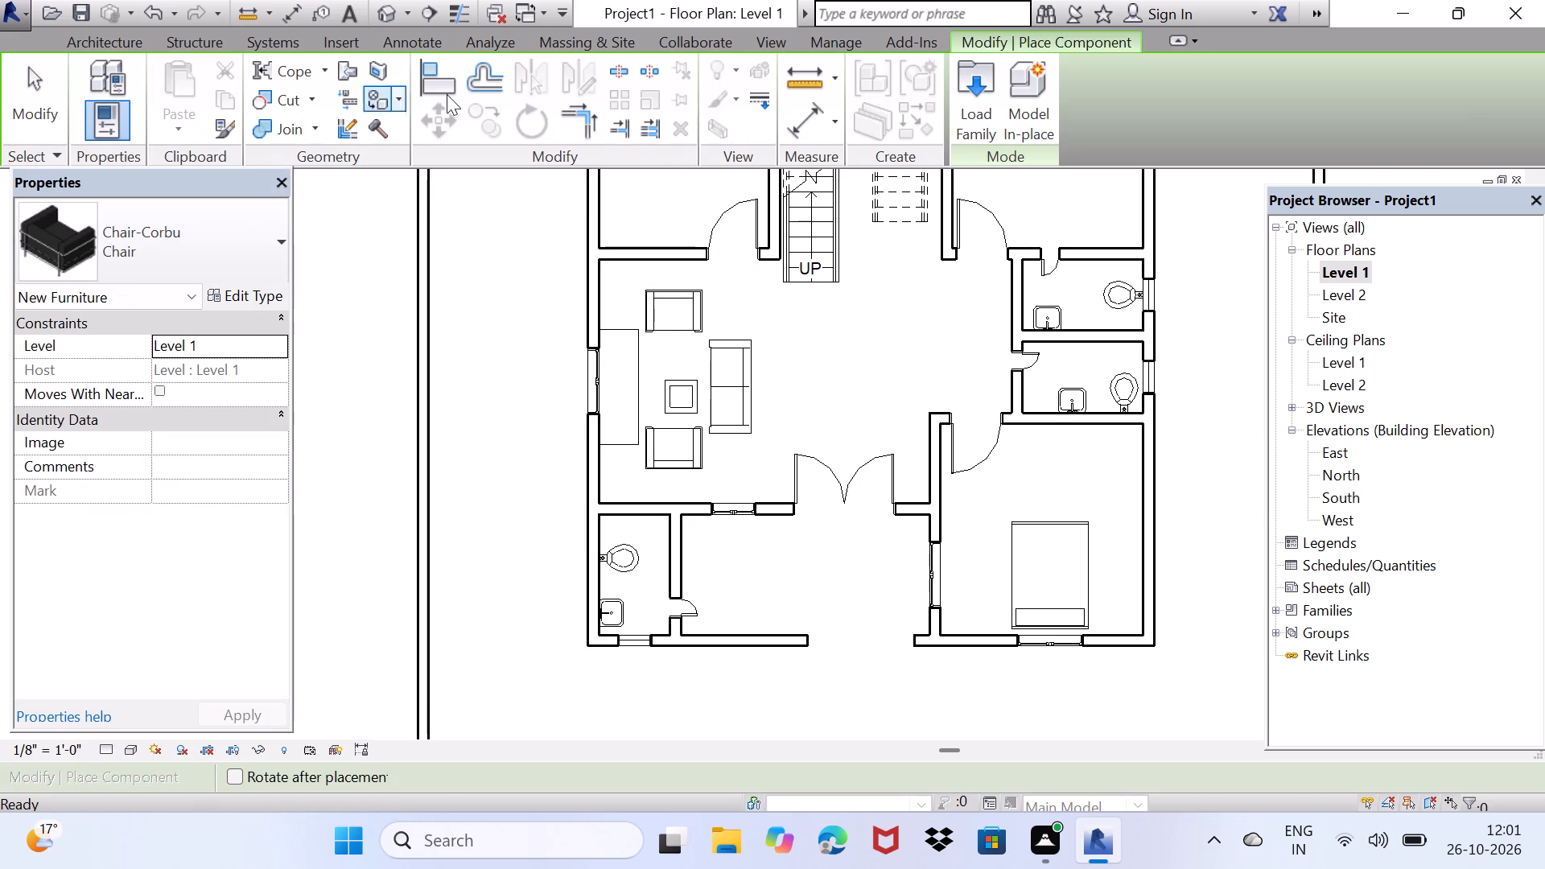
double_click(988, 78)
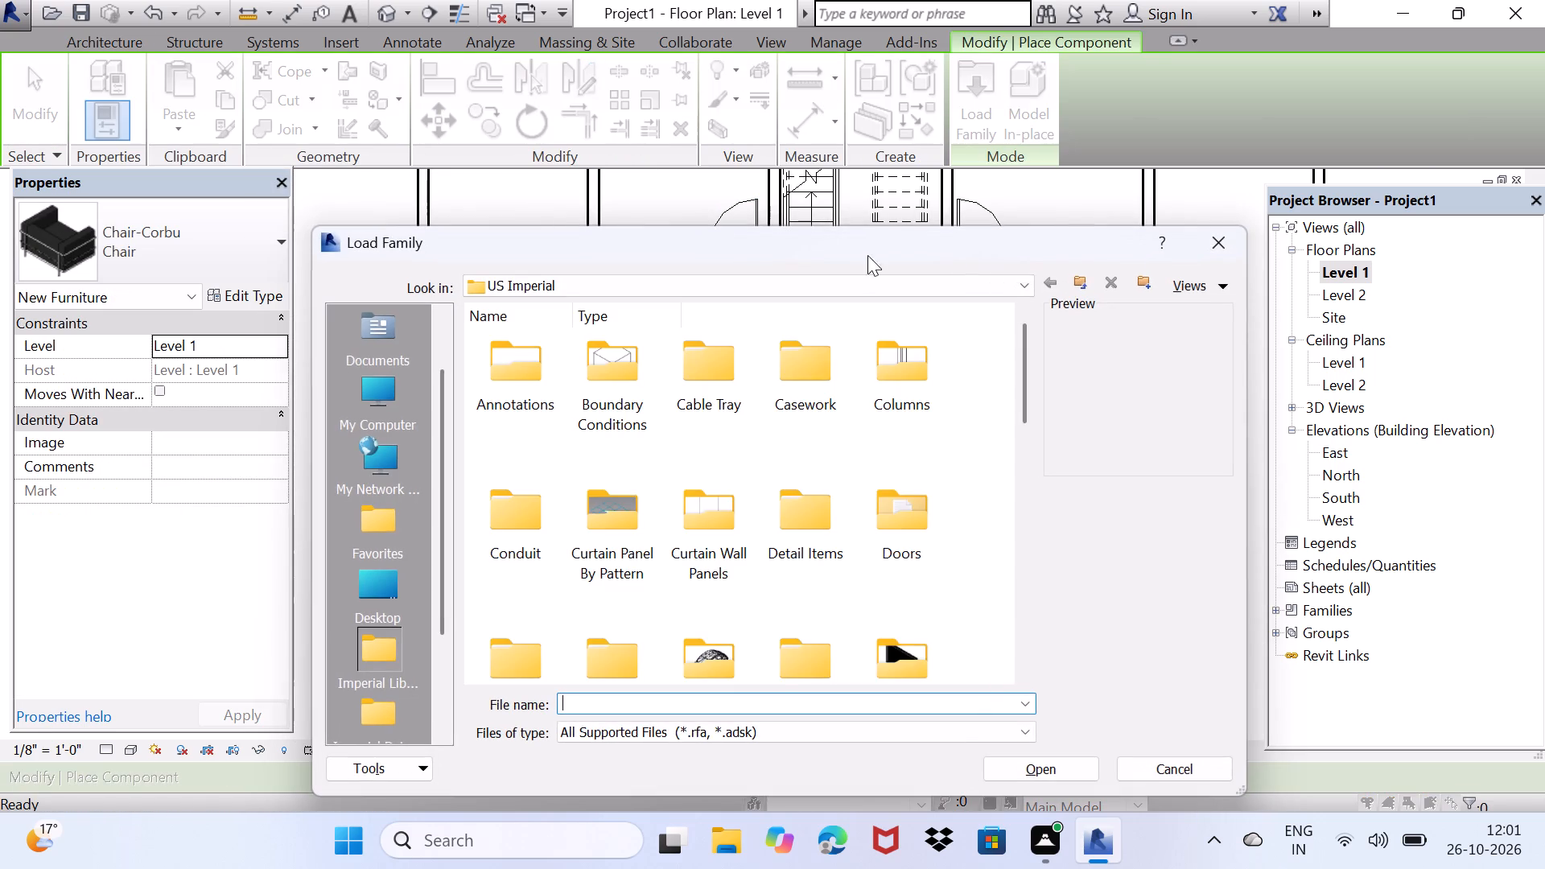
scroll(839, 558, down, 1)
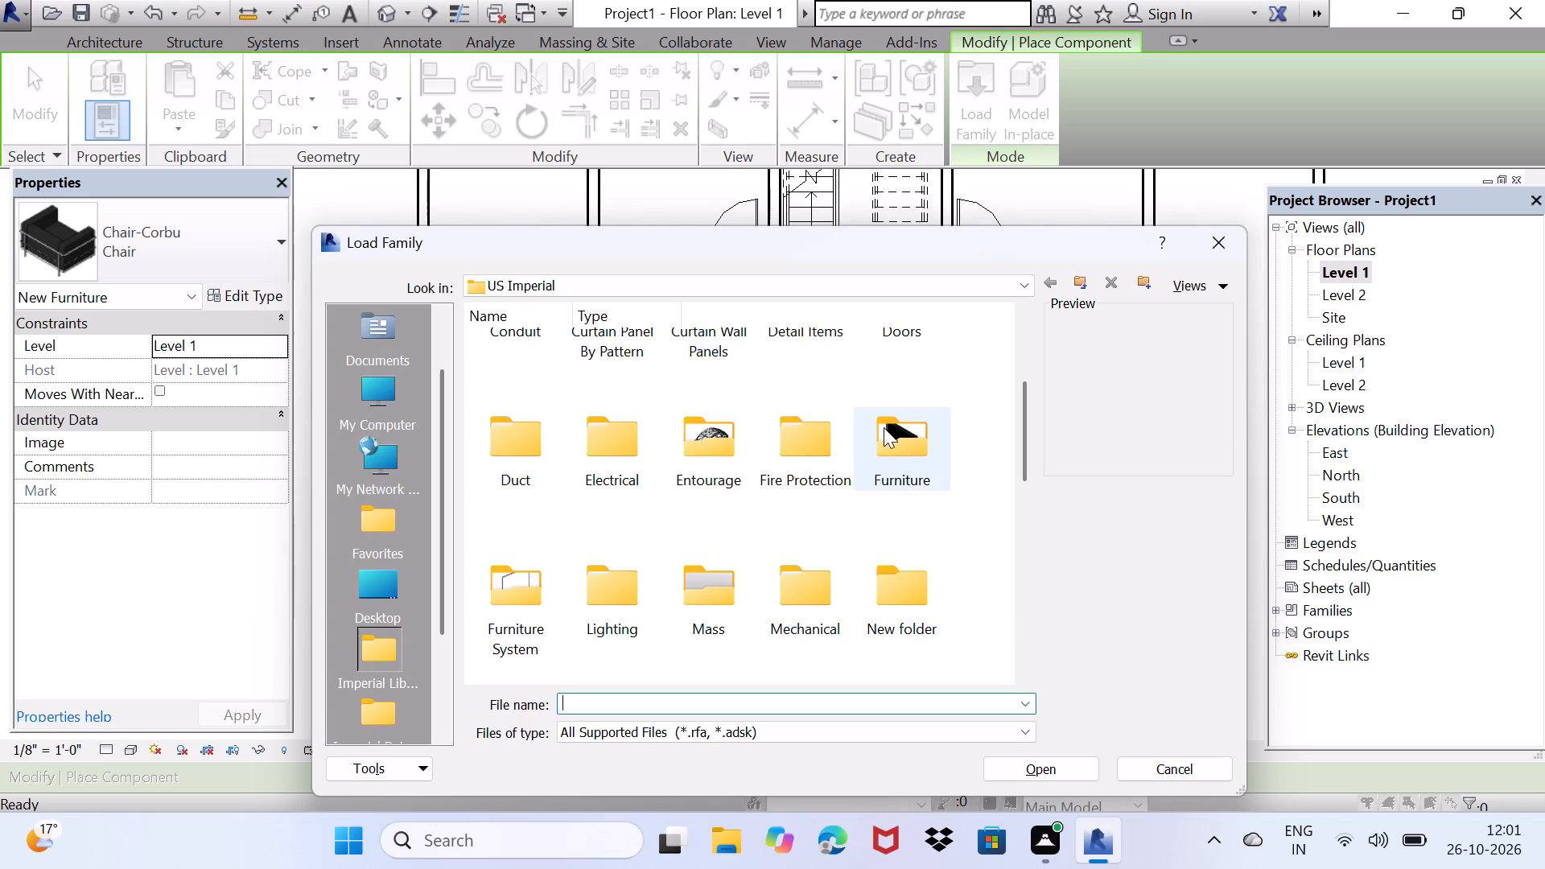
double_click(884, 427)
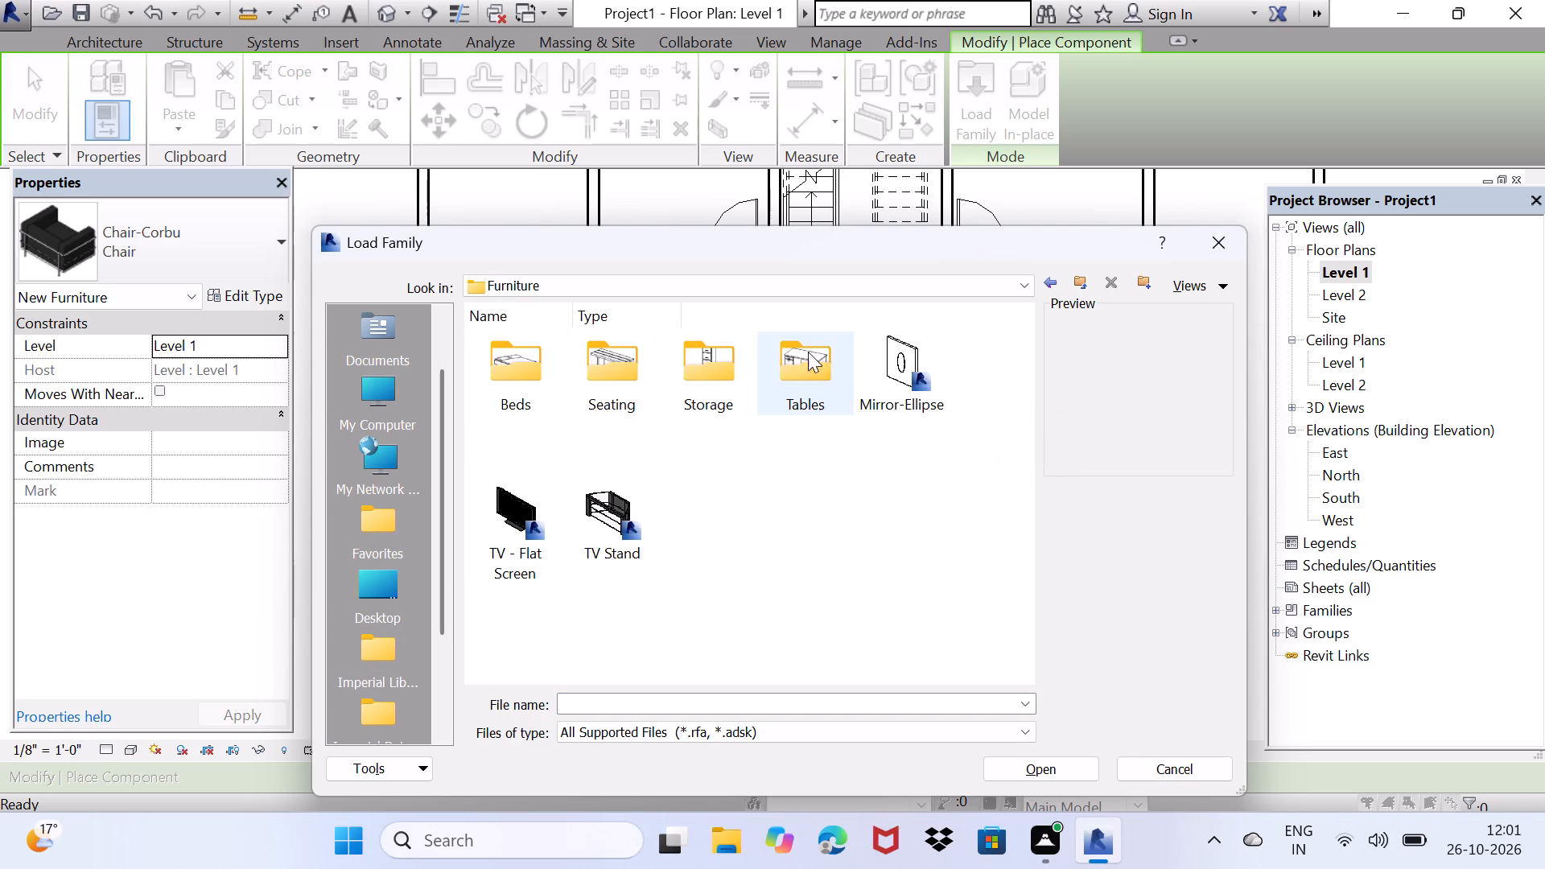
click(813, 348)
click(813, 348)
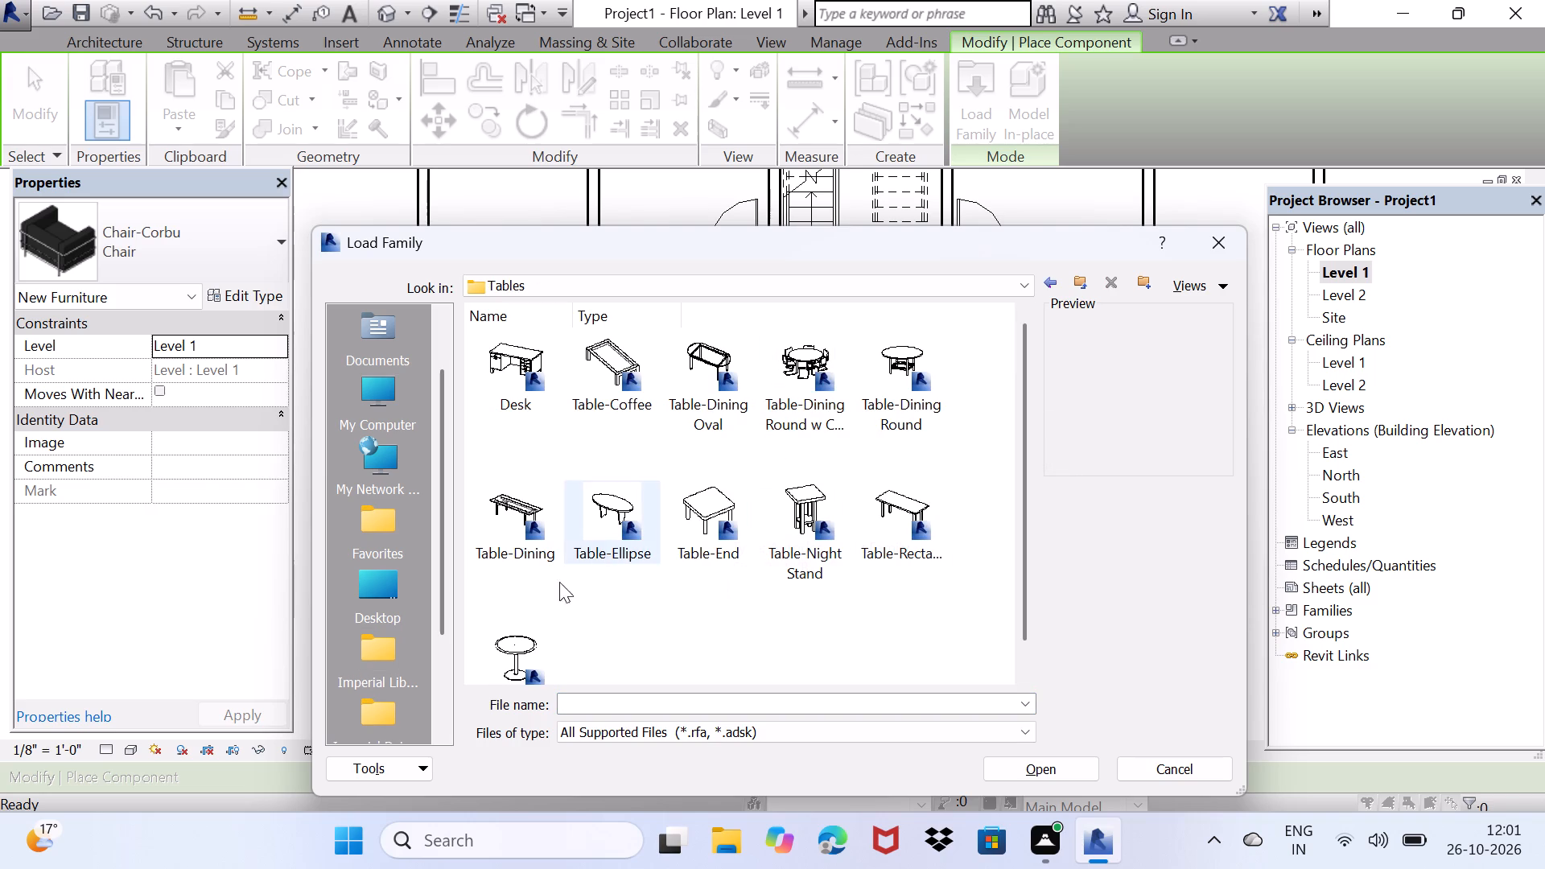
click(519, 637)
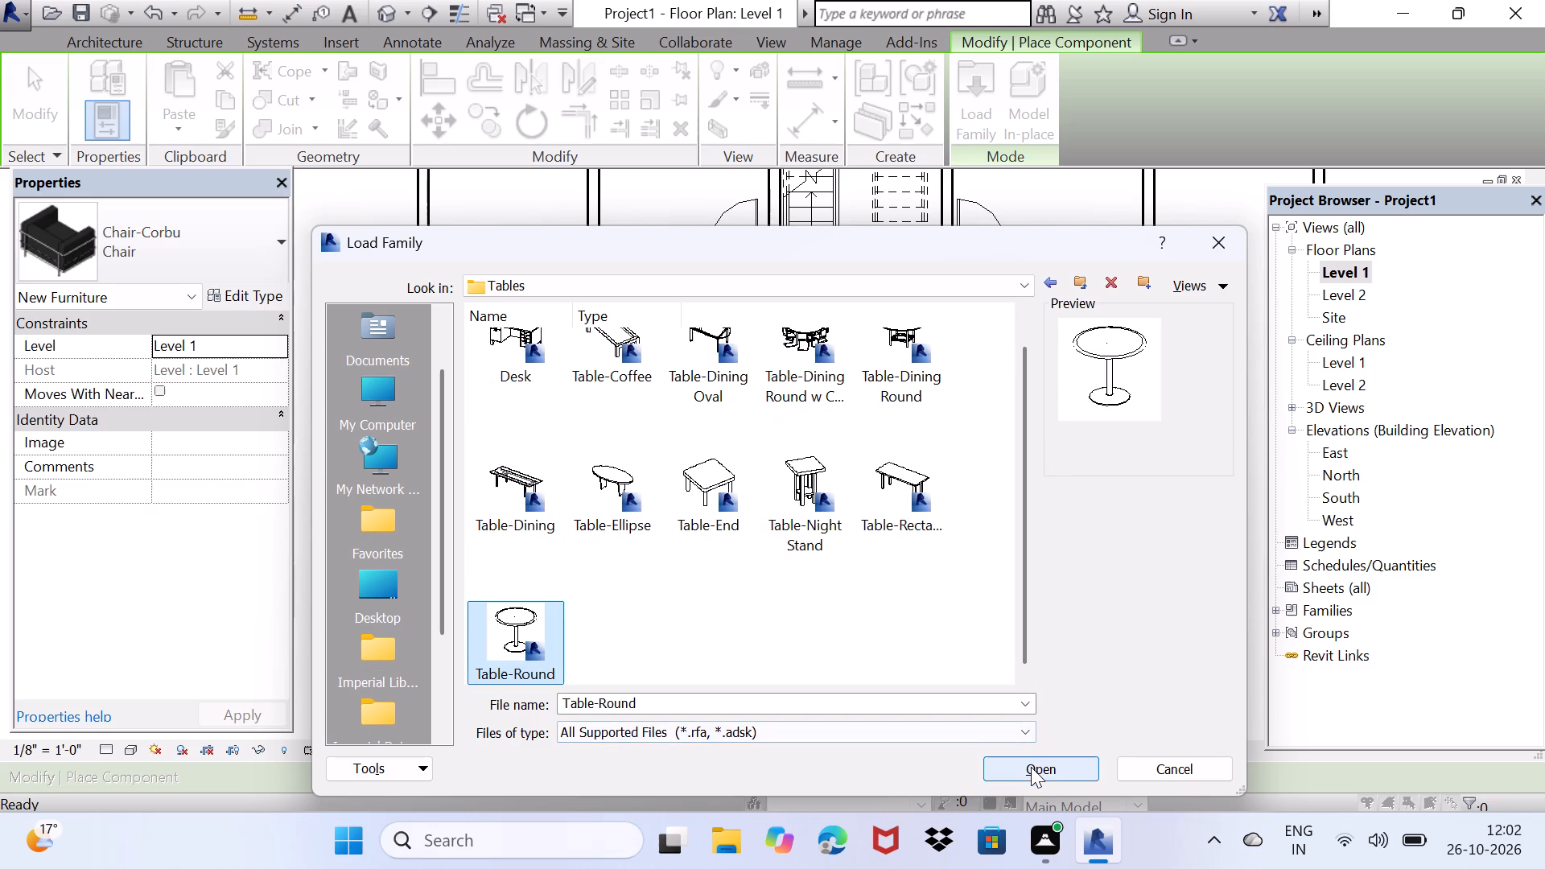
click(1031, 767)
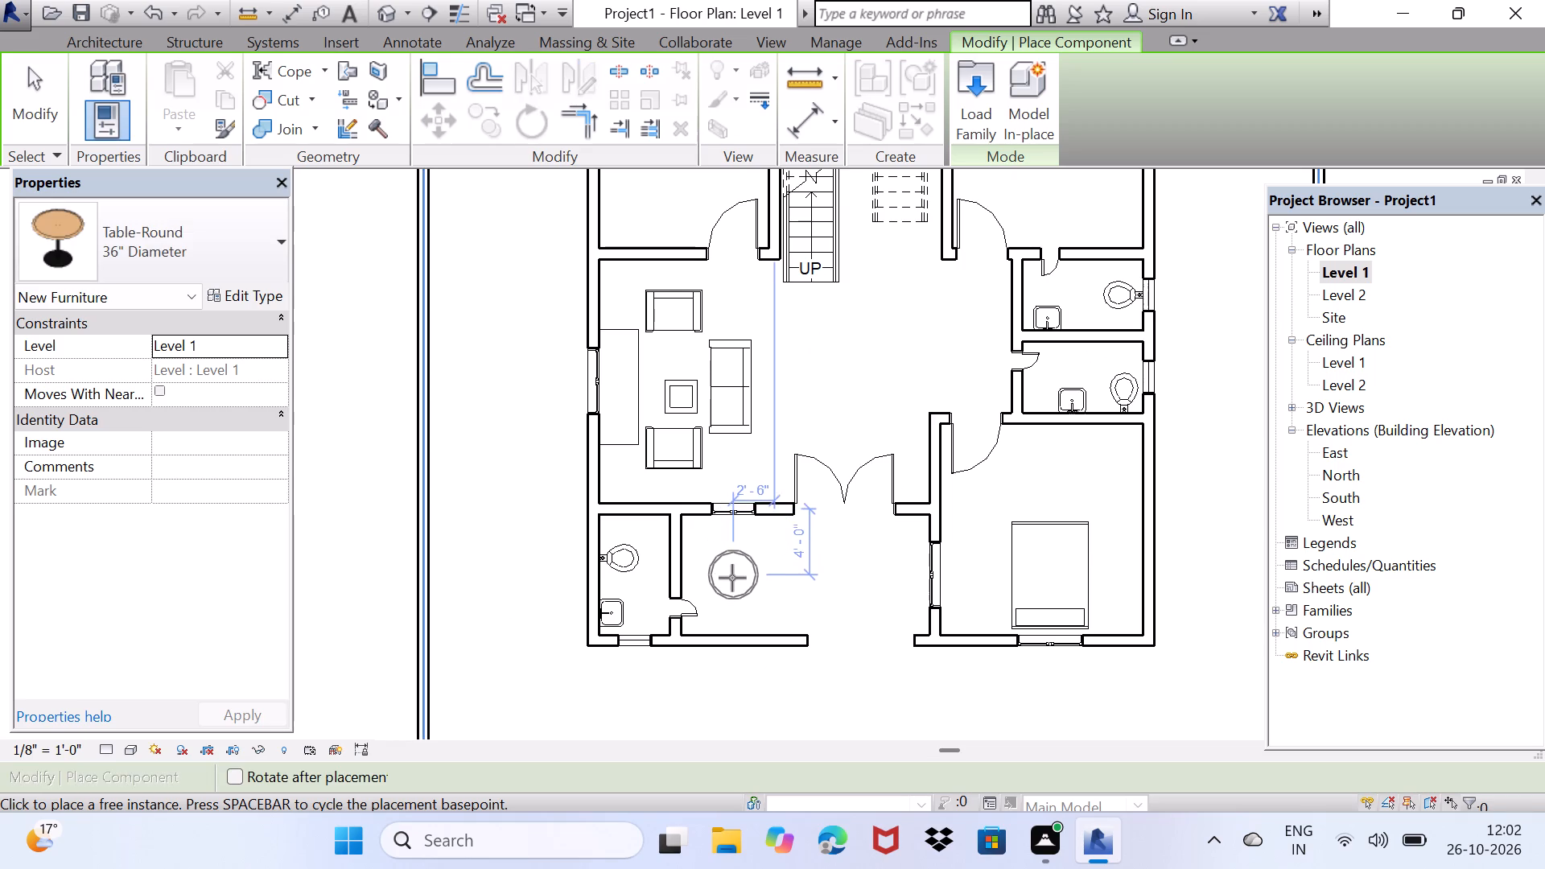
Place one 36" diameter Table-Round in the front porch, about 4'-0" south of the wall with the double door.
click(739, 573)
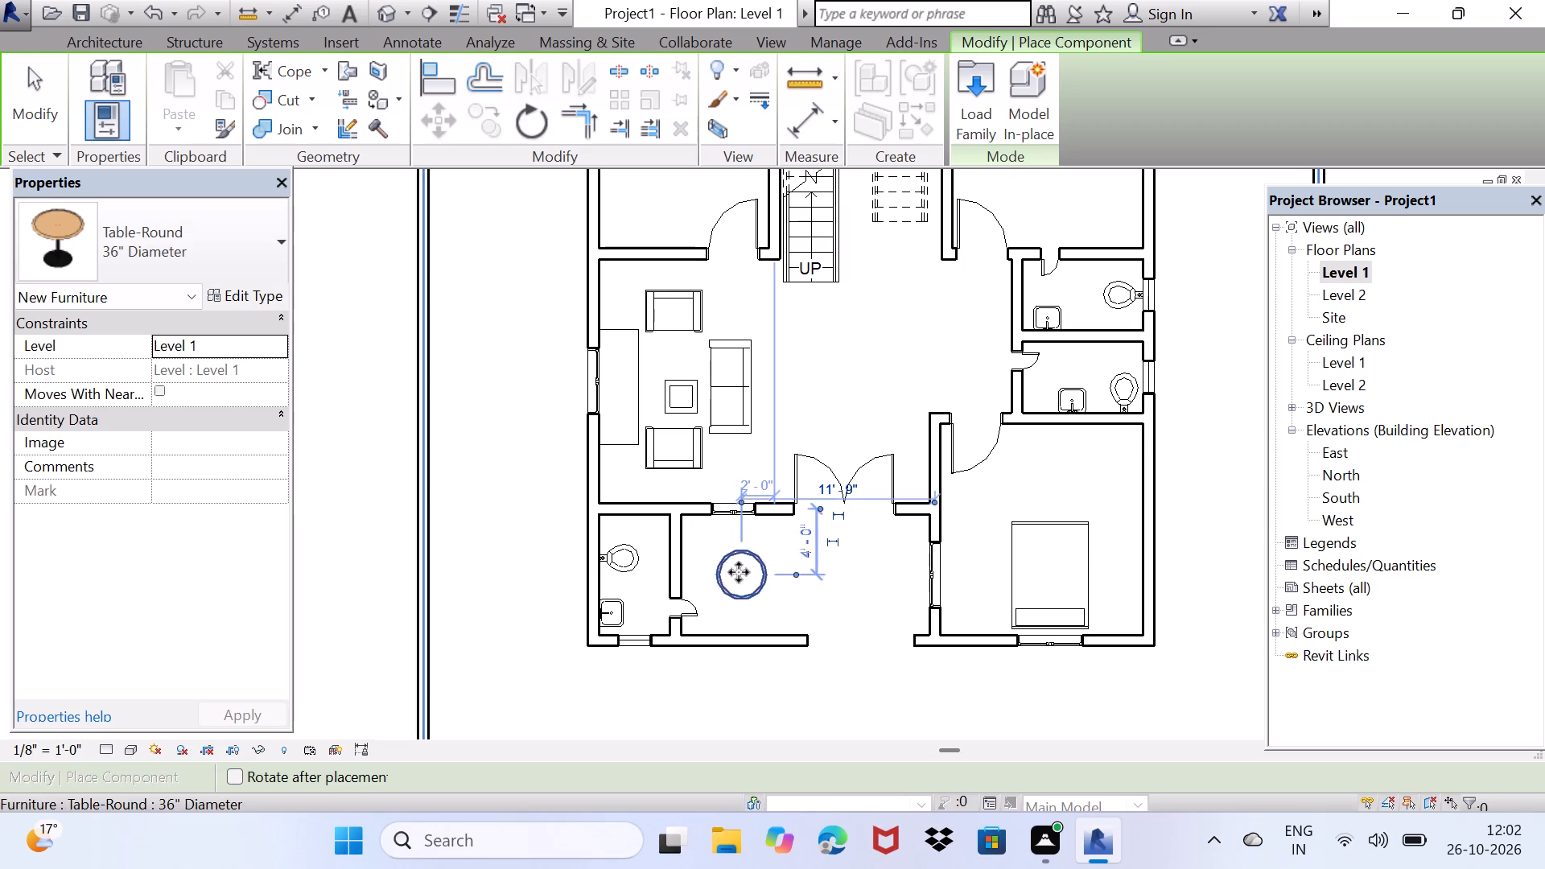
key(Escape)
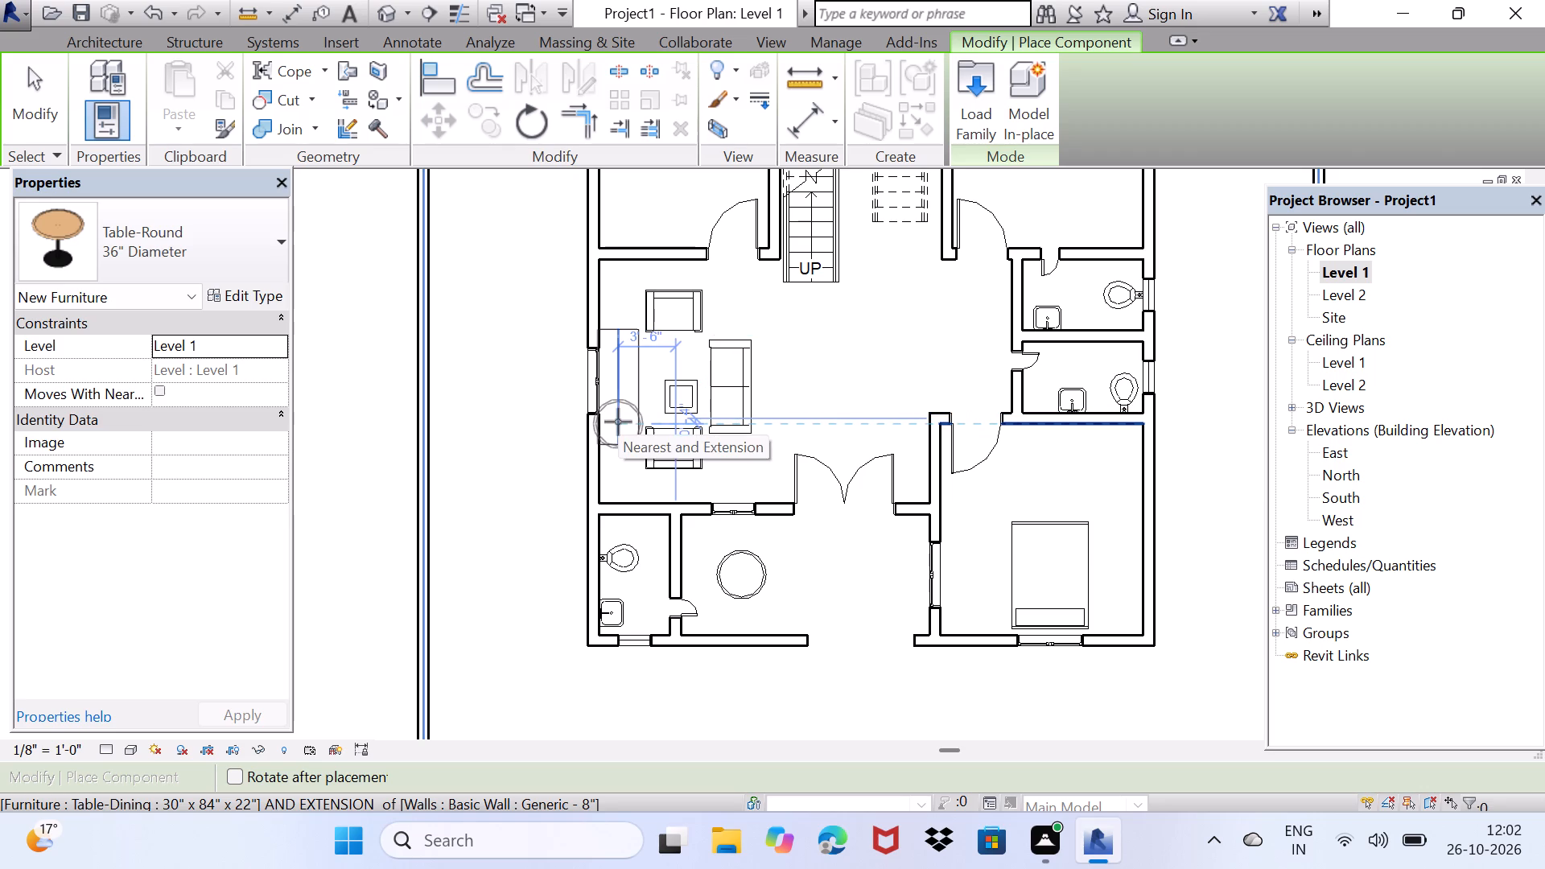
key(Escape)
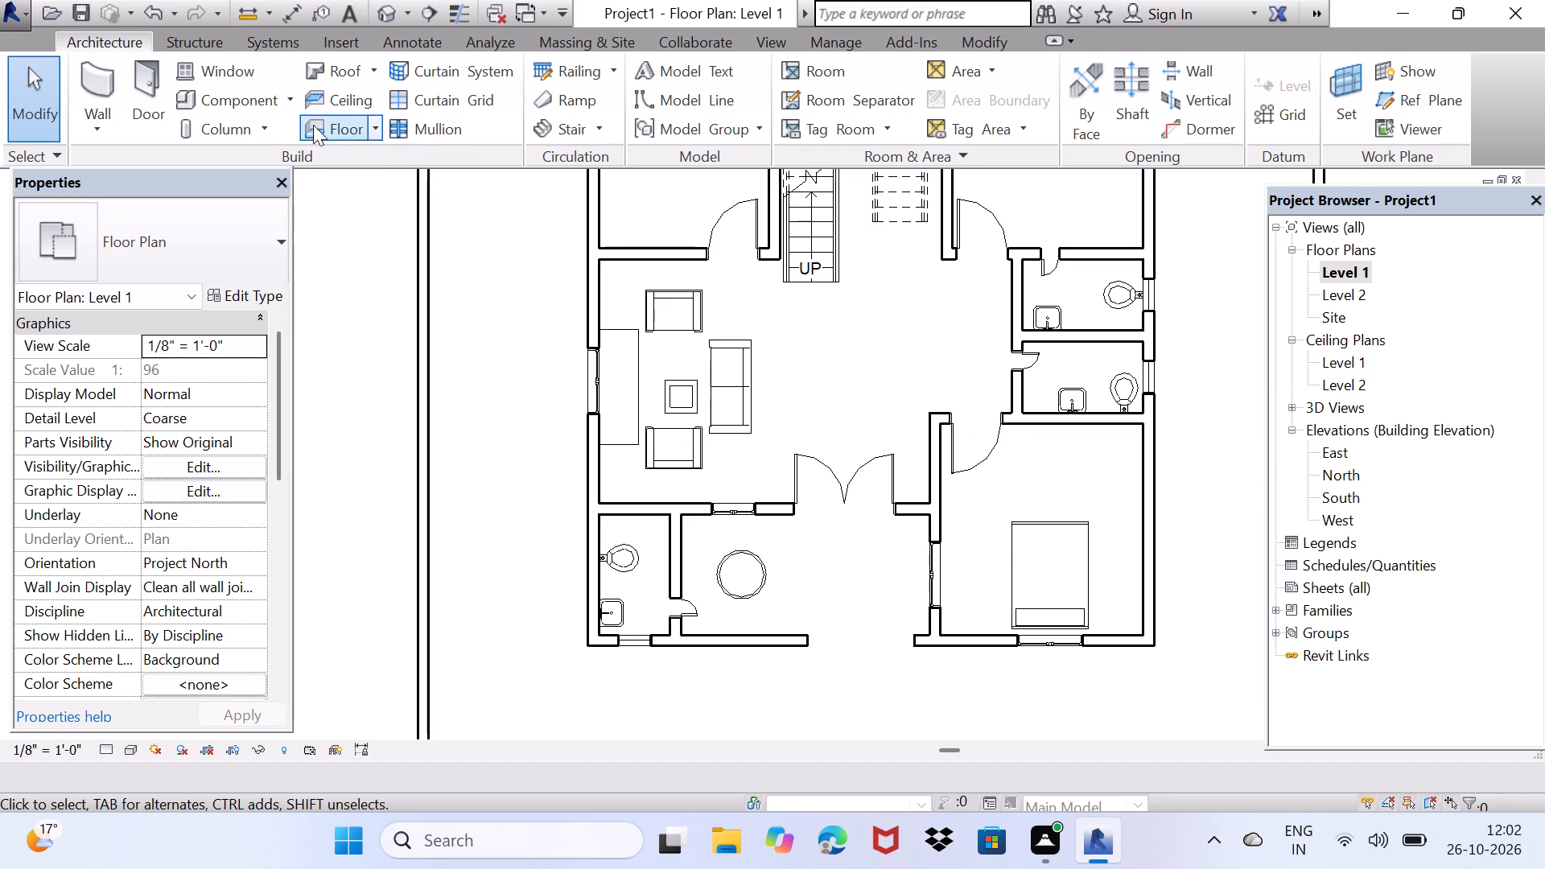
Browse the Seating, Tables and Beds folders of the US Imperial furniture library for another family to load.
double_click(225, 105)
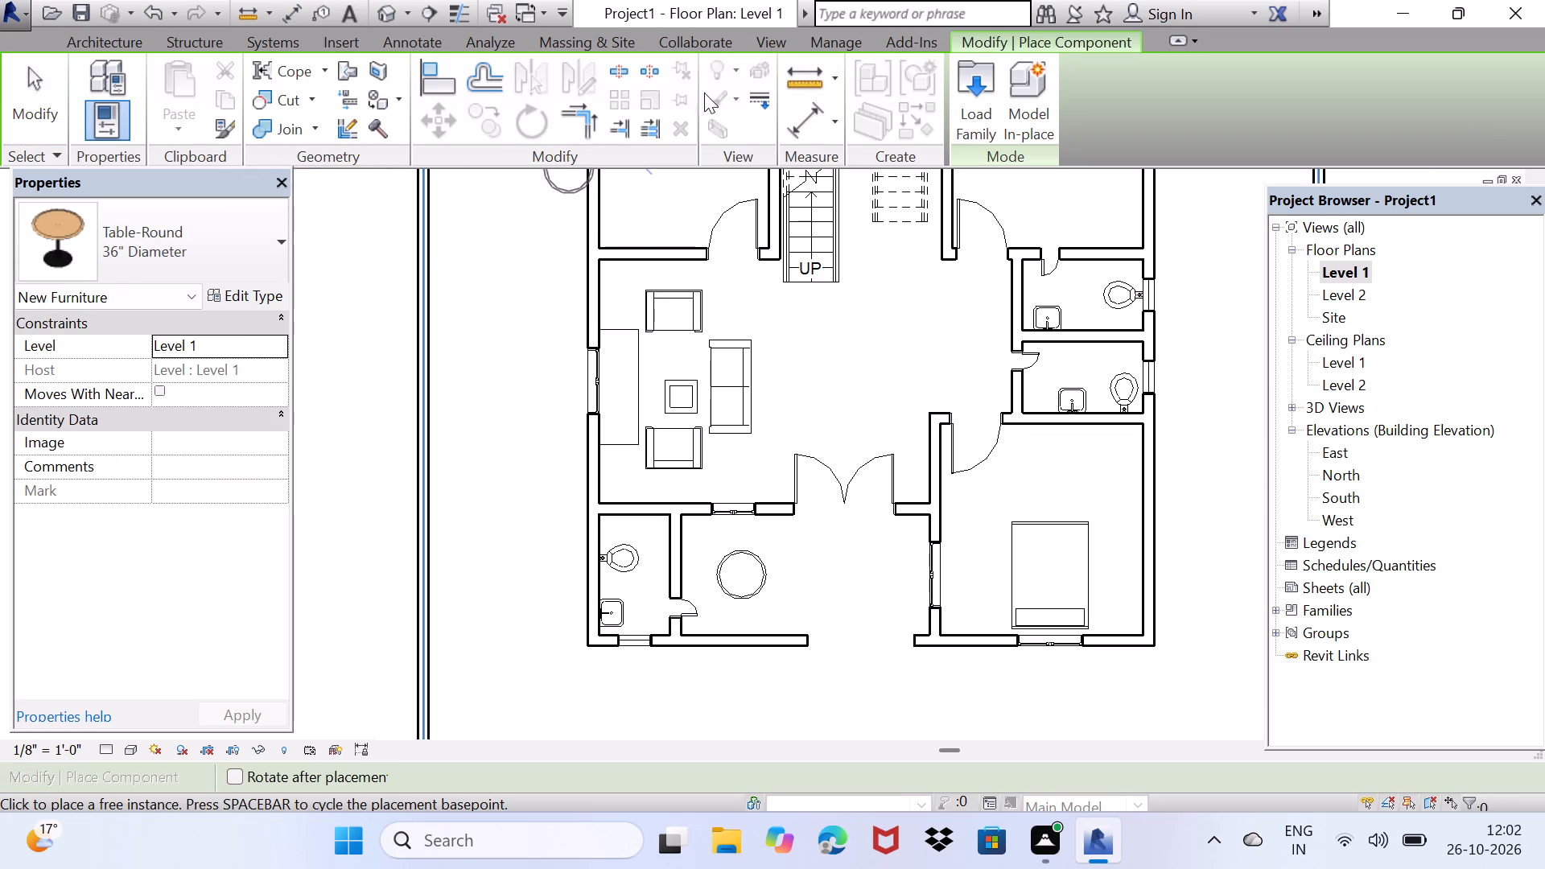
double_click(980, 80)
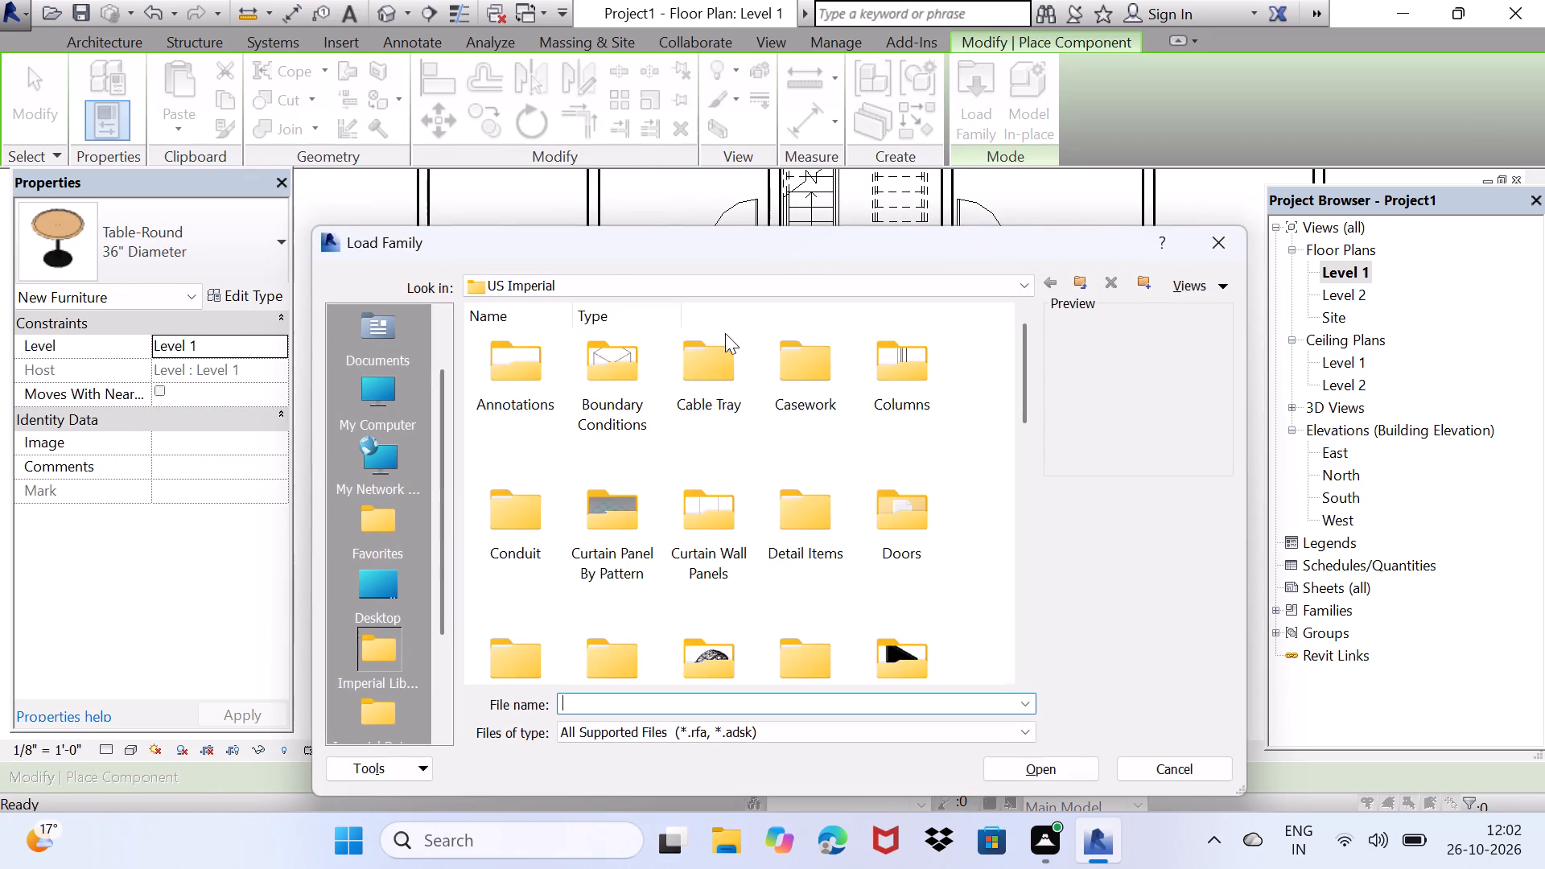
scroll(702, 492, down, 1)
double_click(908, 444)
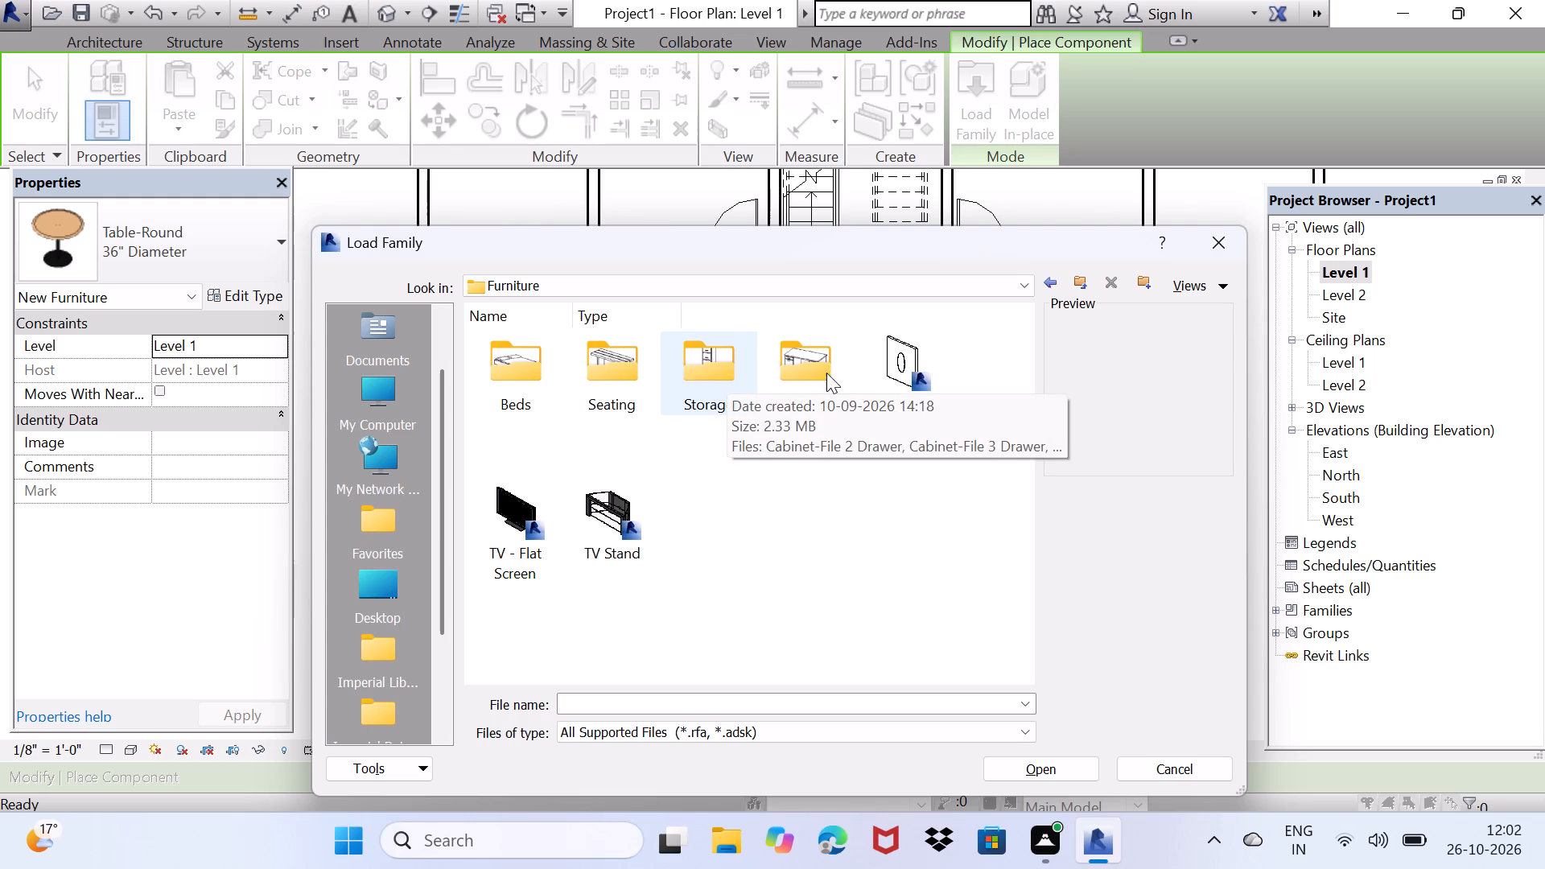
double_click(636, 374)
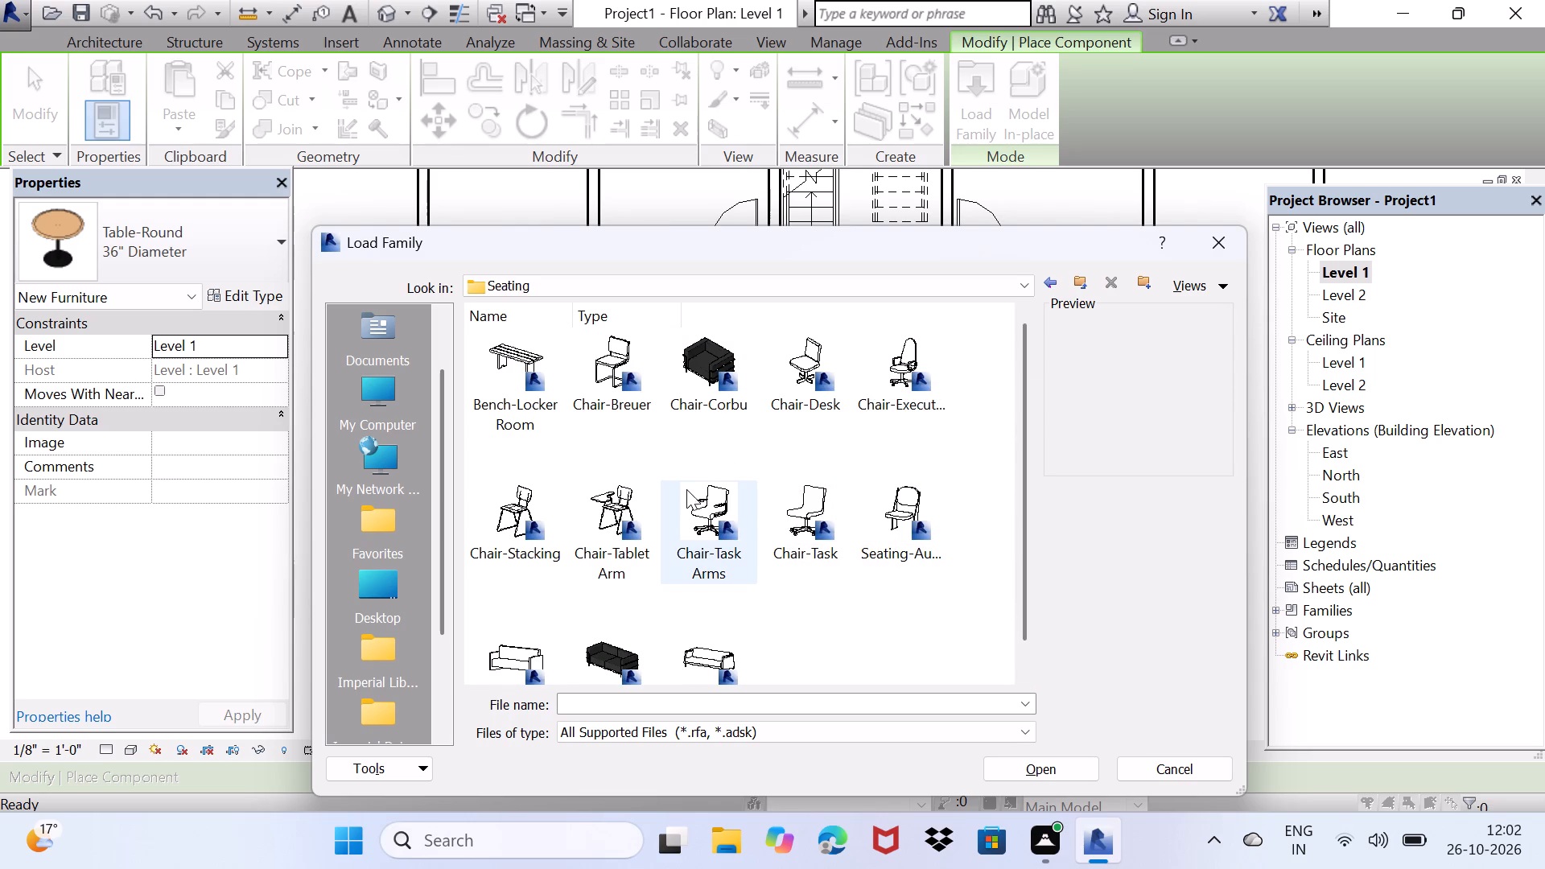
scroll(686, 496, down, 1)
scroll(686, 496, up, 1)
click(1049, 287)
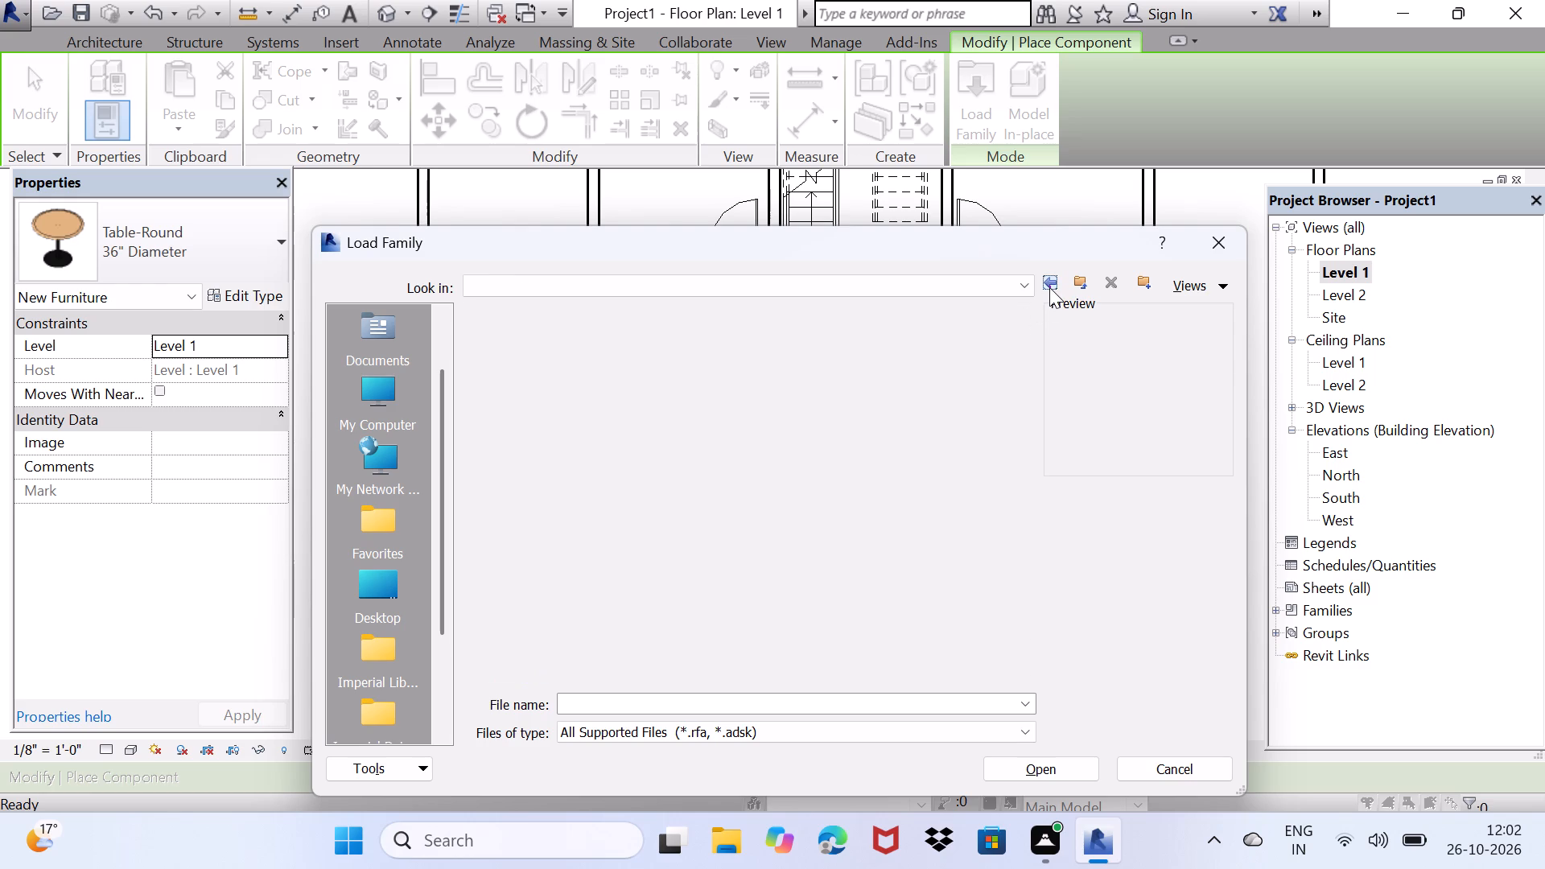
double_click(620, 369)
click(1055, 286)
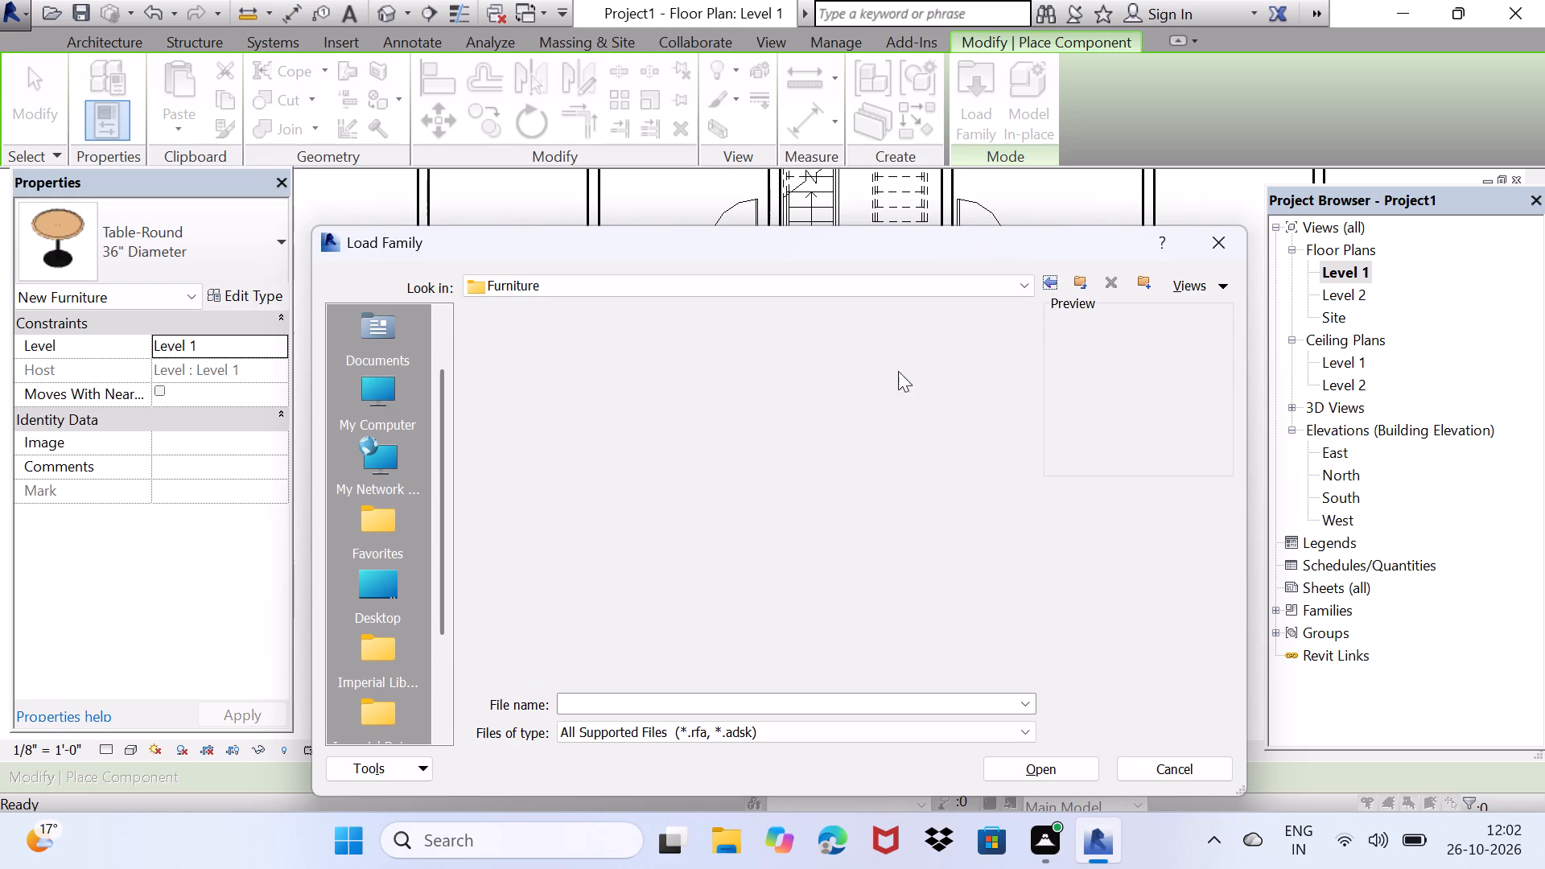
double_click(810, 360)
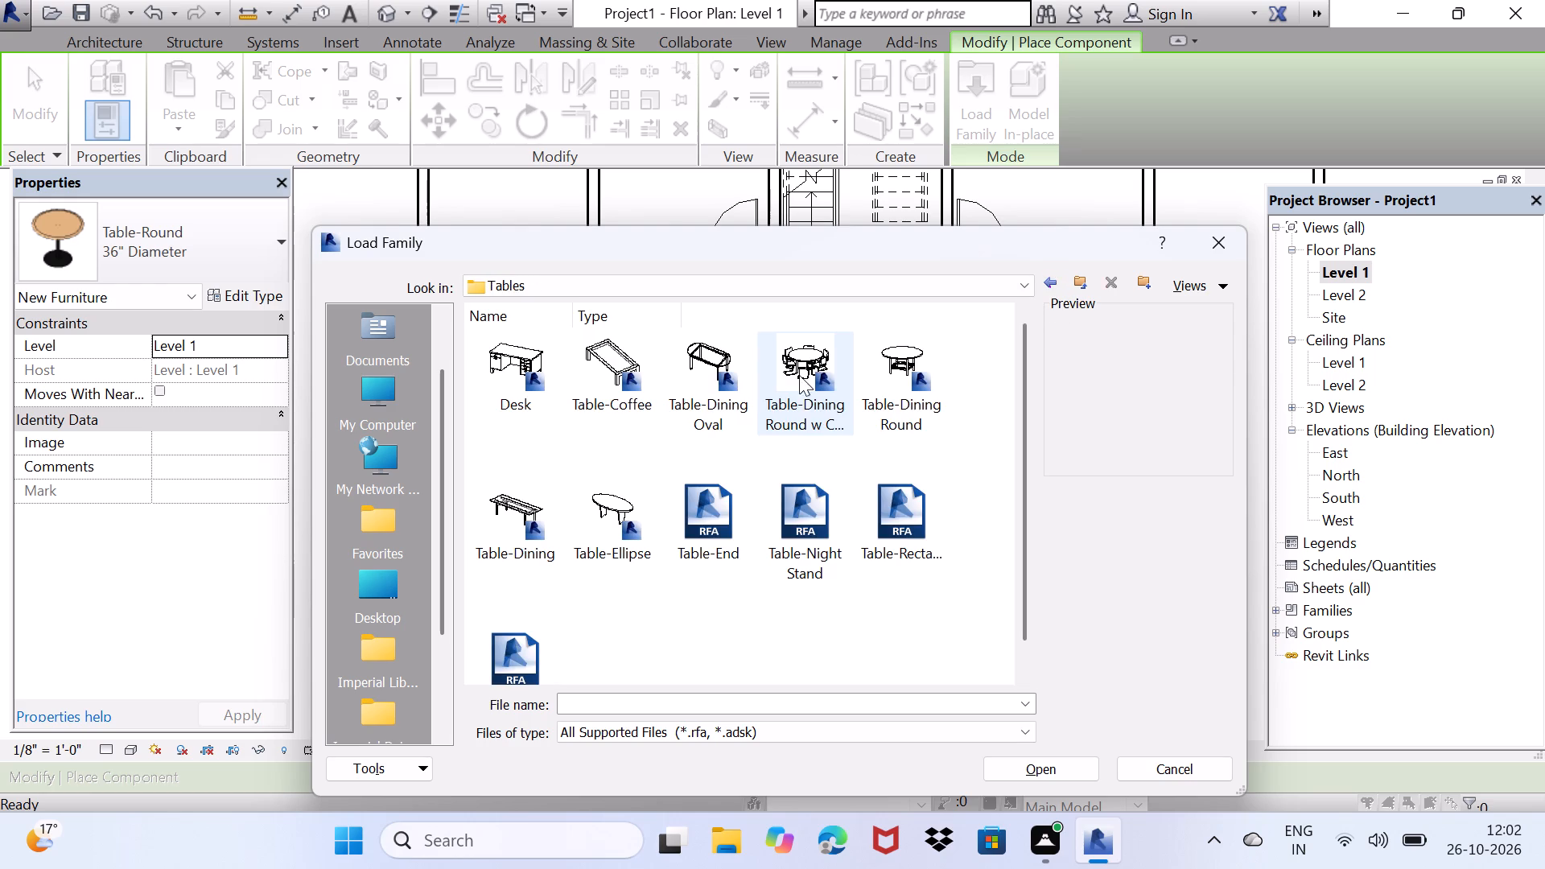
click(1053, 286)
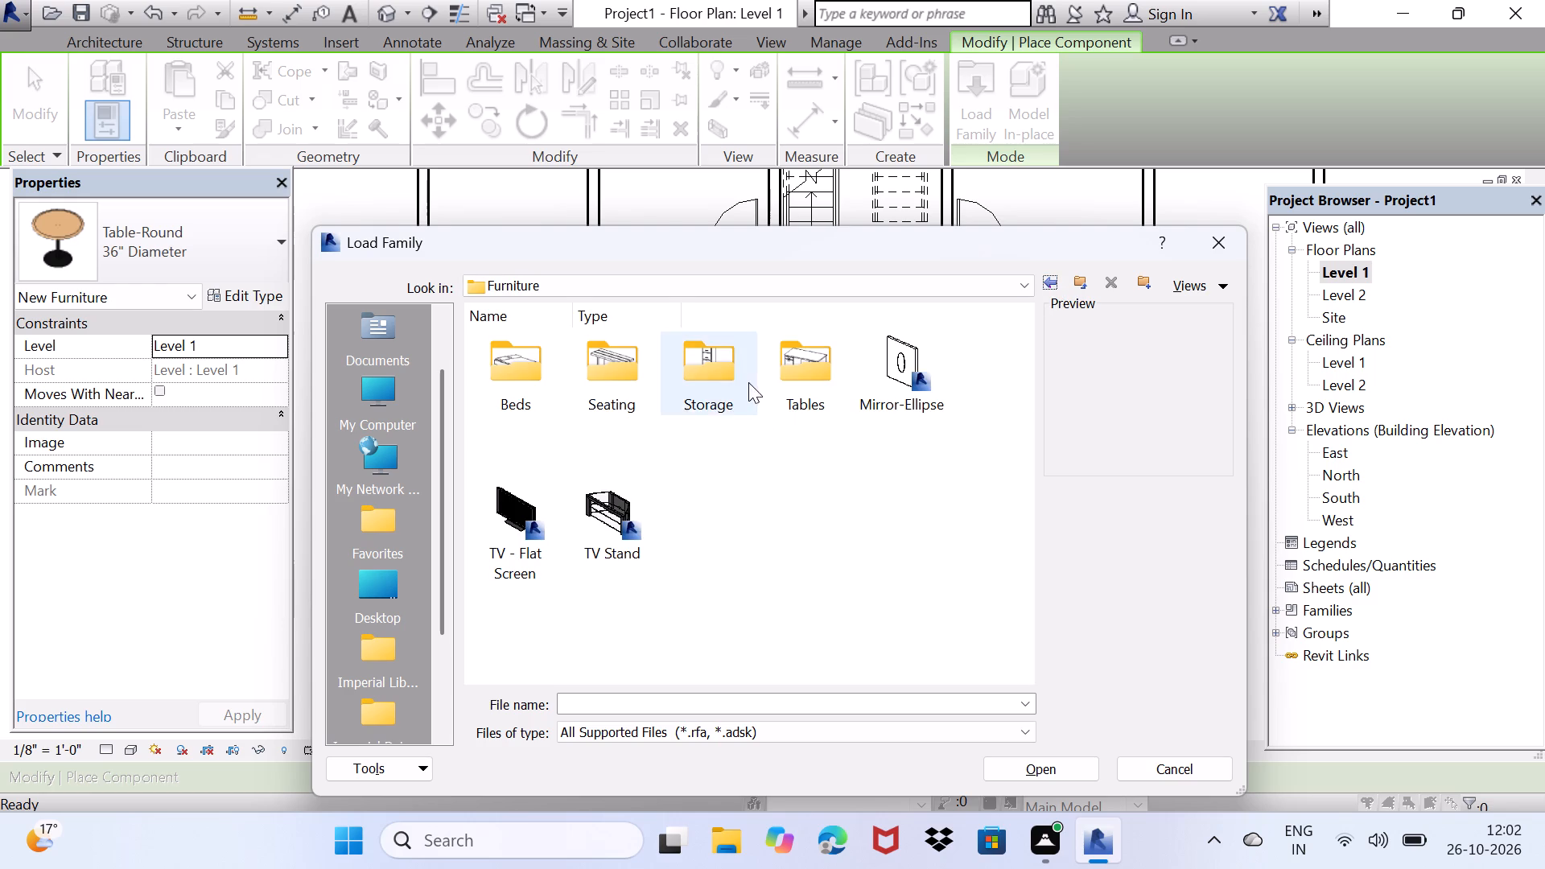
click(814, 362)
click(814, 362)
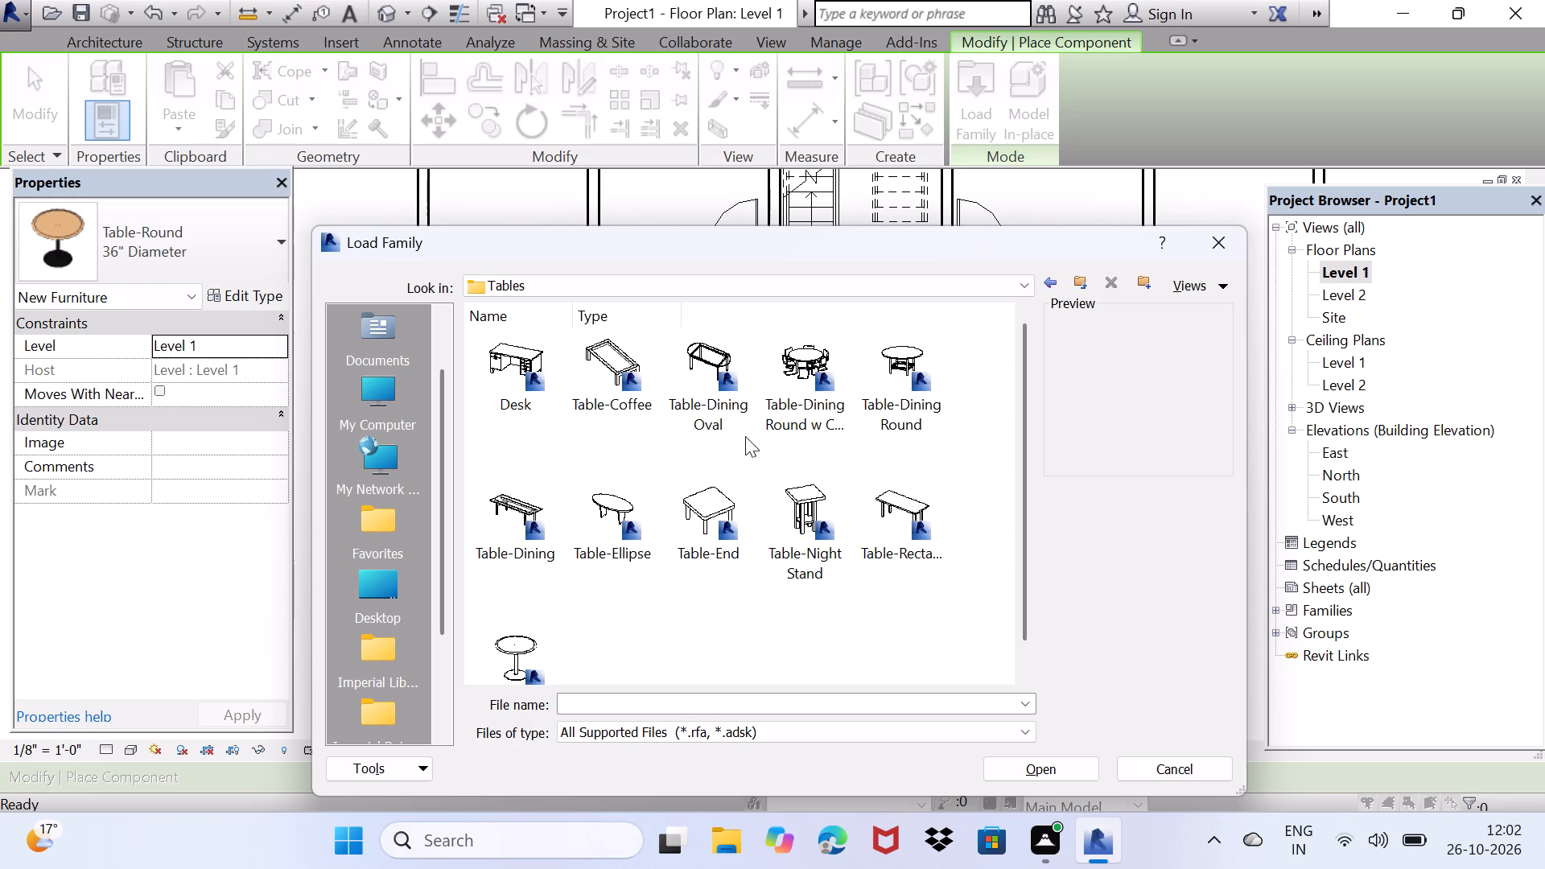
click(1056, 282)
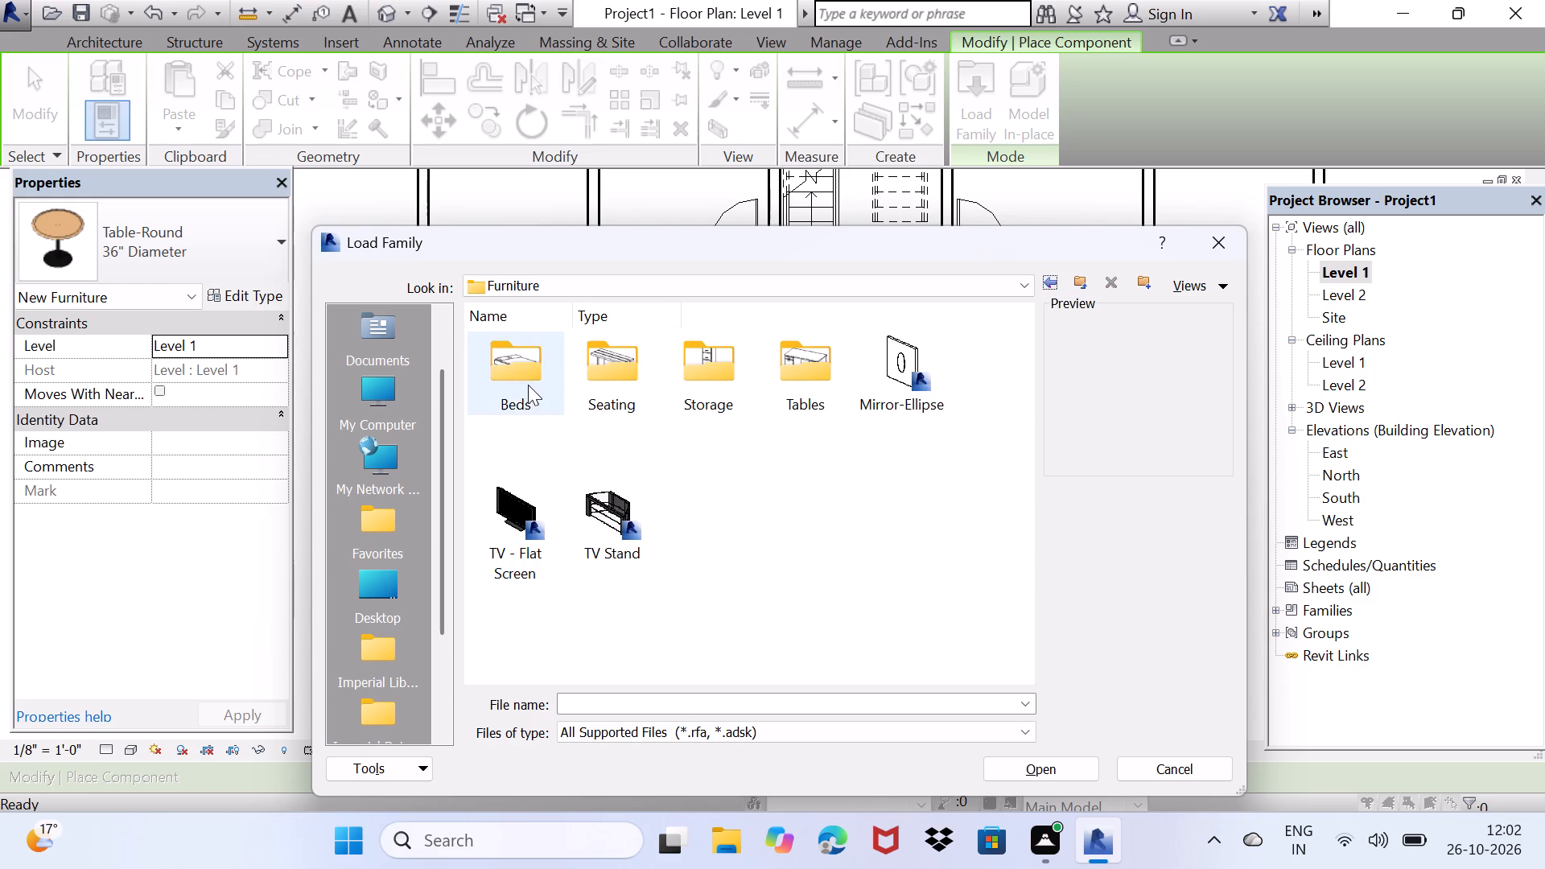
double_click(518, 383)
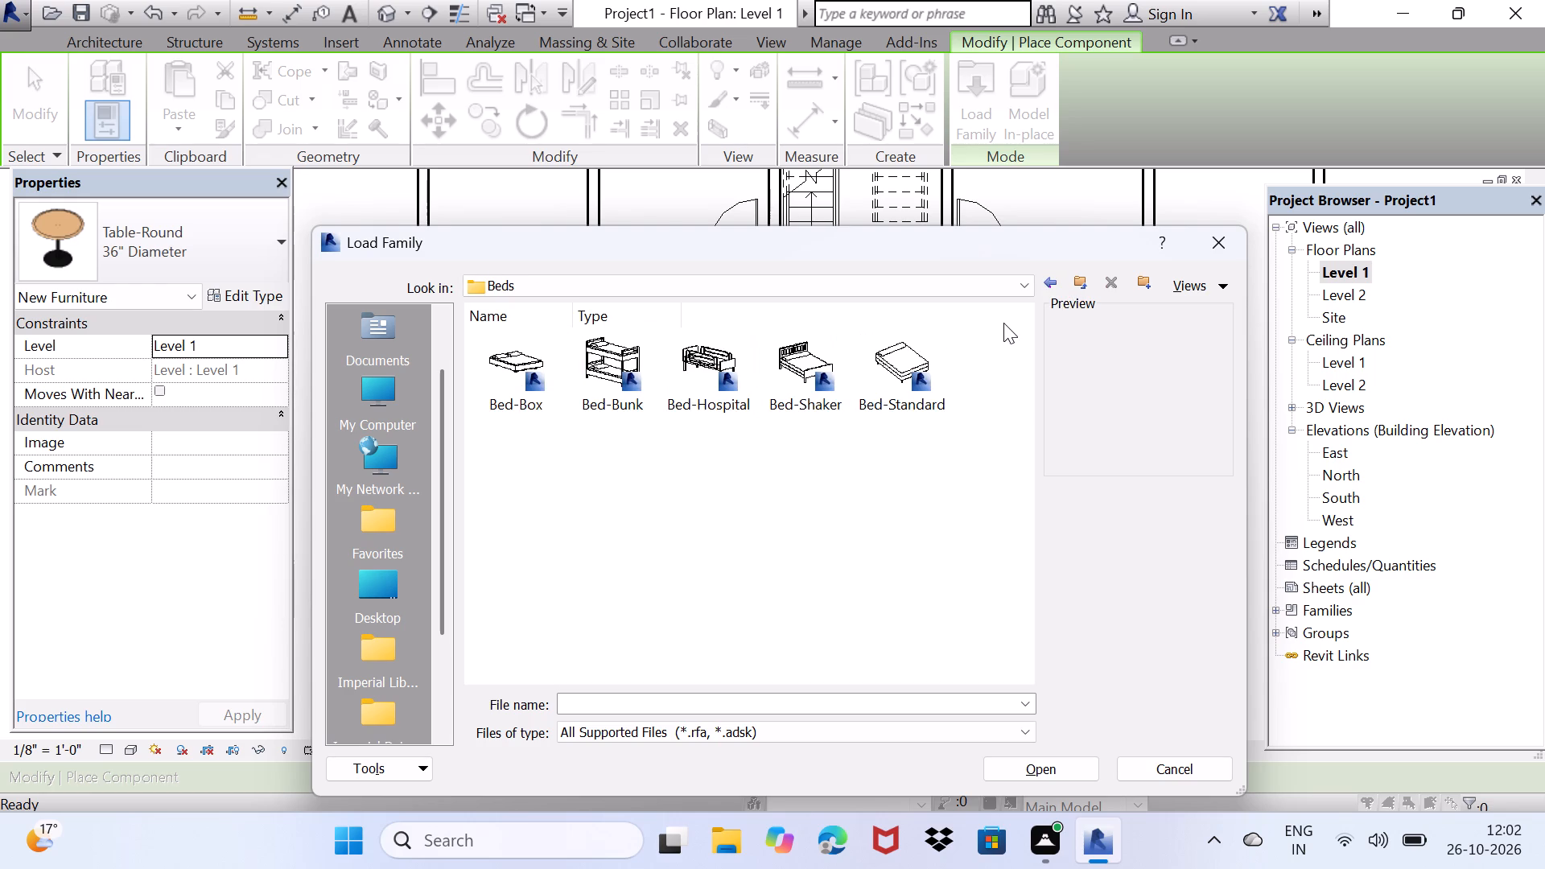
click(1047, 286)
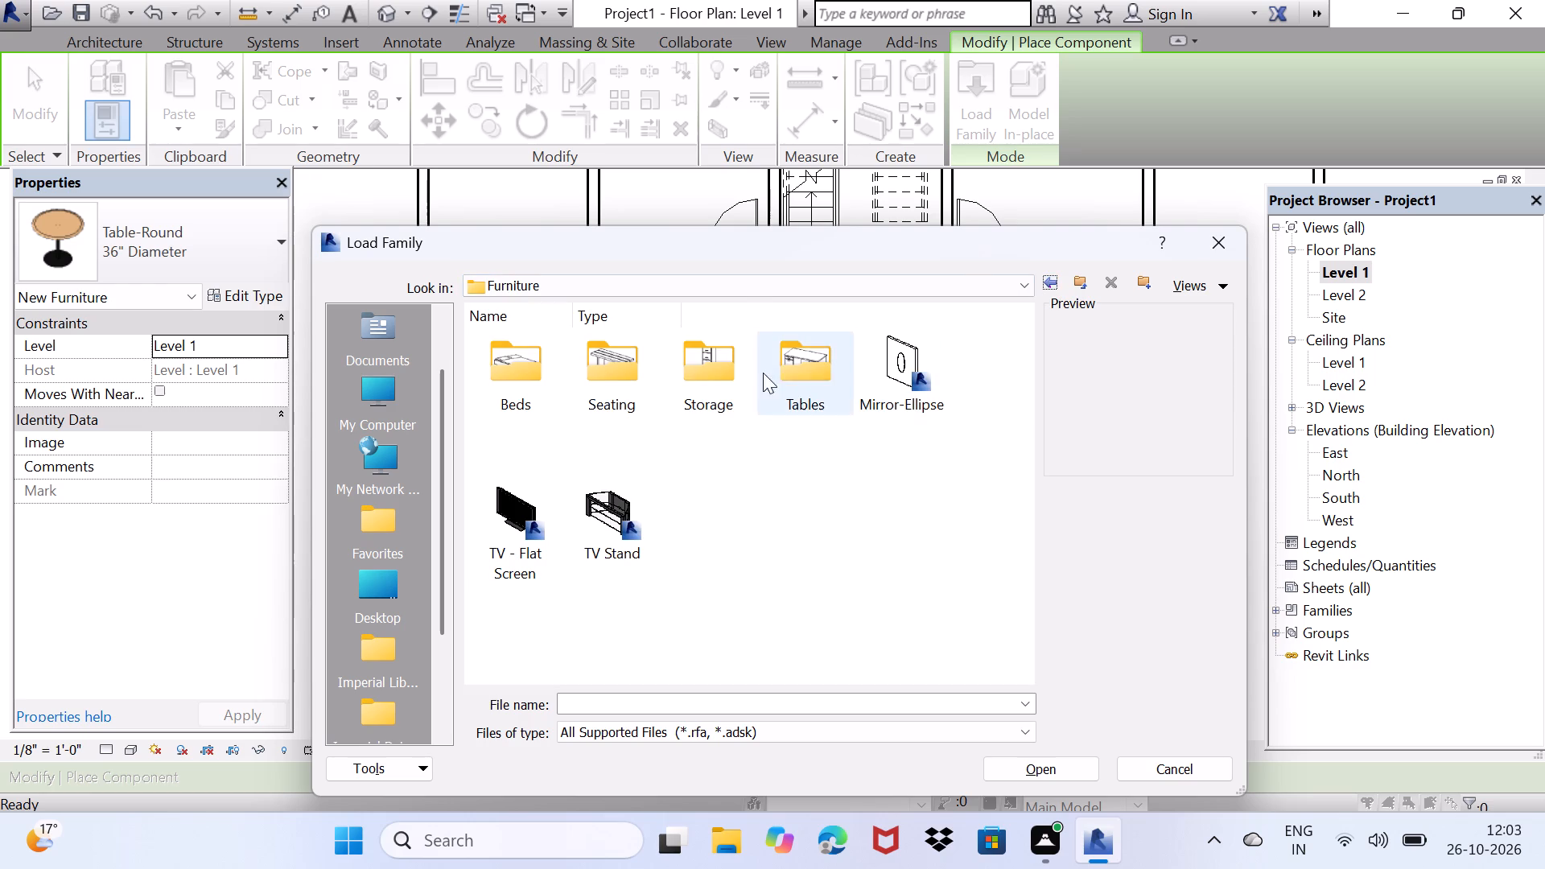
Load the Entertainment Center family from the Storage folder of the furniture library.
click(723, 371)
click(723, 371)
click(723, 371)
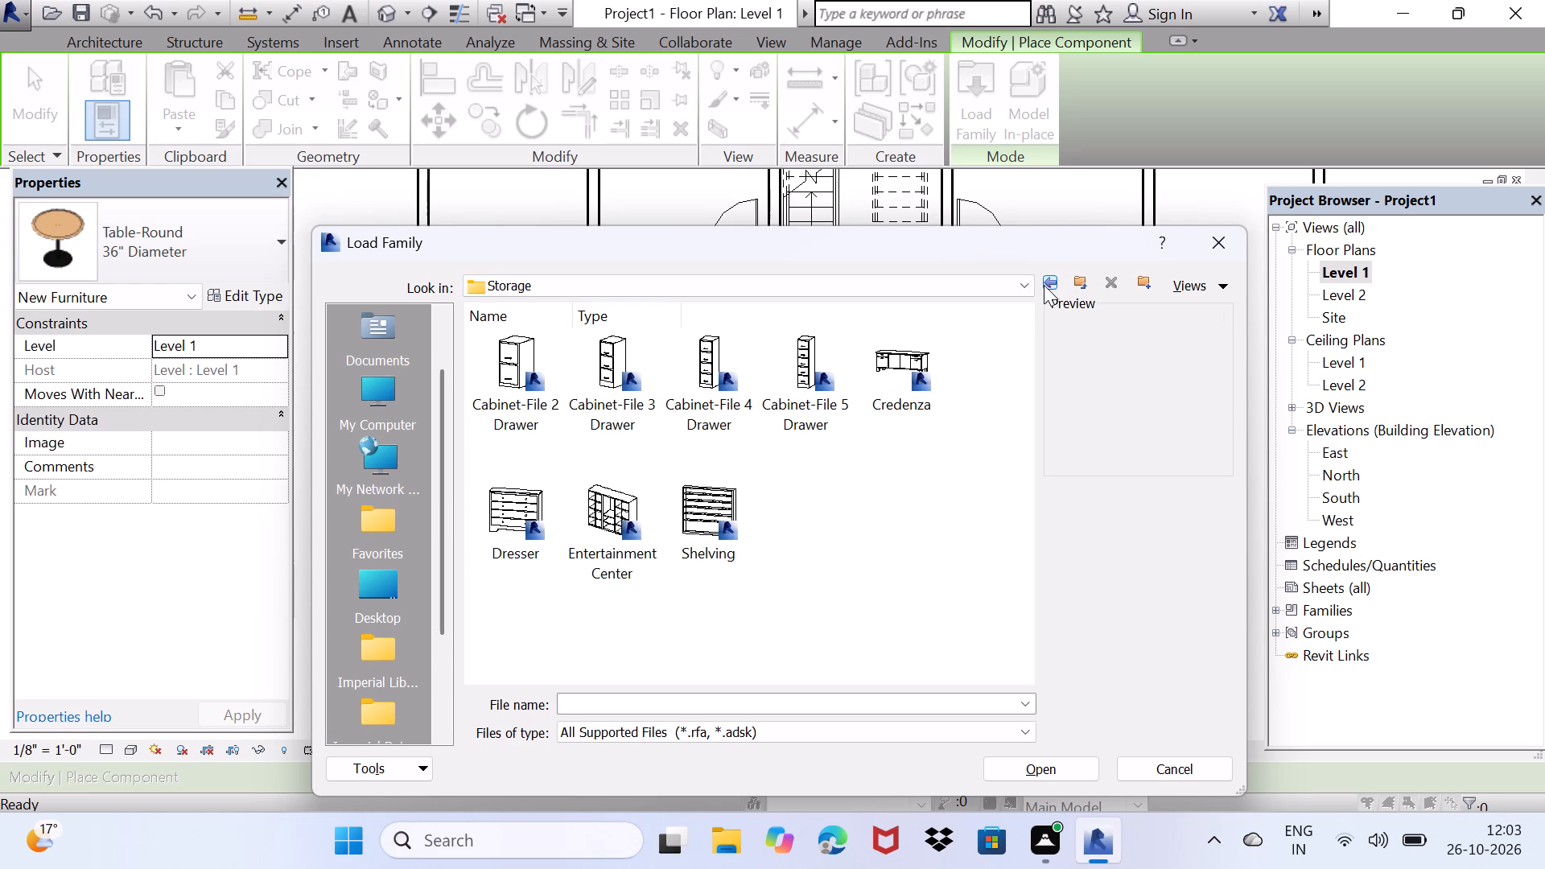
click(618, 506)
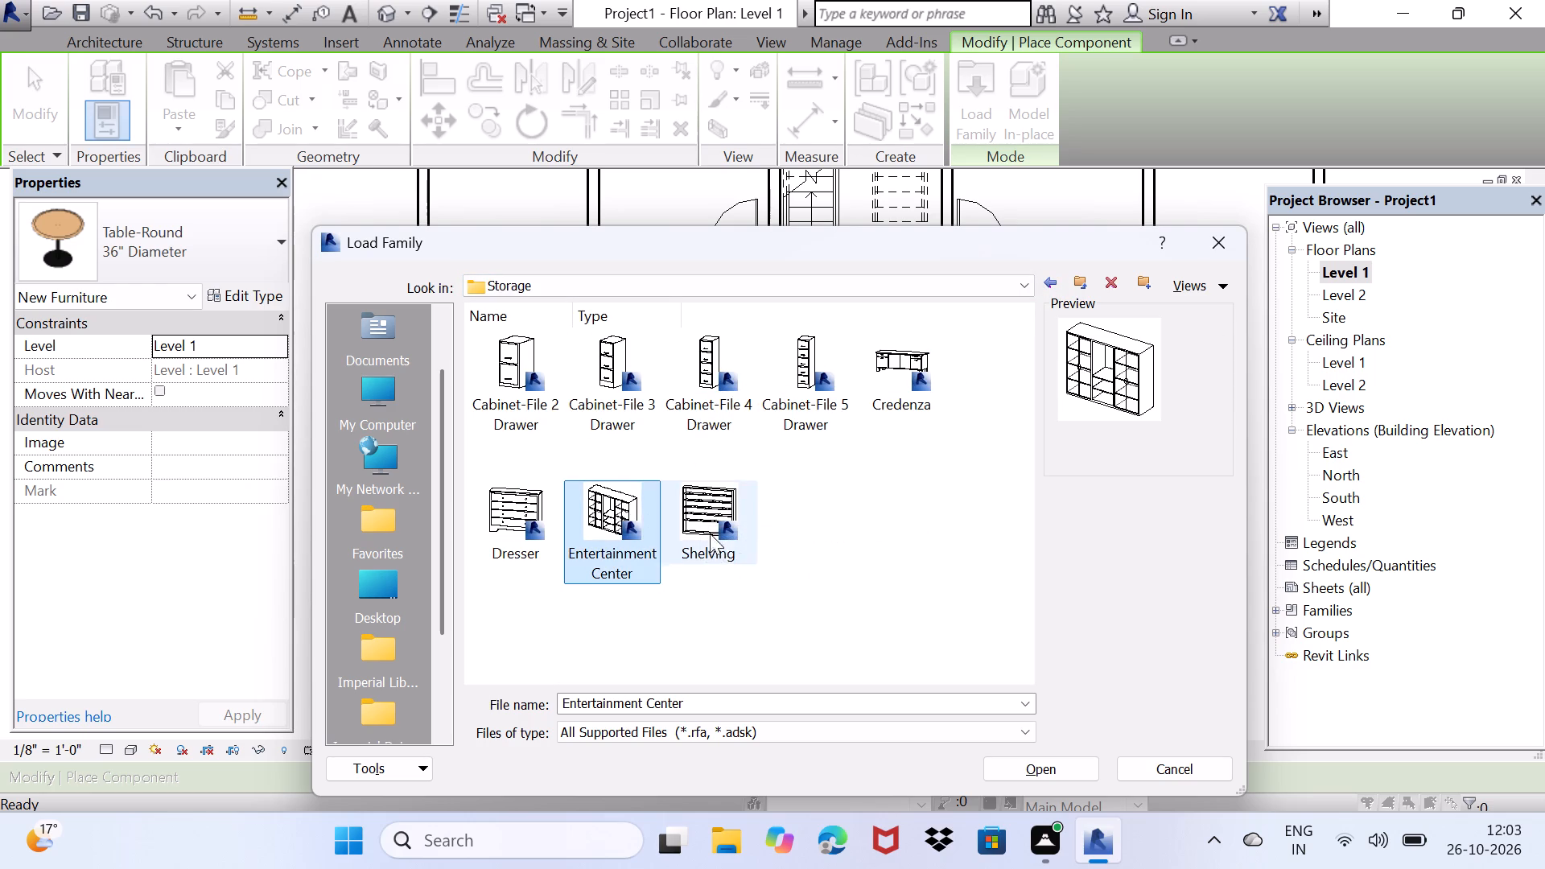
click(1011, 773)
Place a 72" x 72" x 24" Entertainment Center along the northwest bedroom's south wall, about 4'-6" from its east wall.
scroll(652, 256, down, 1)
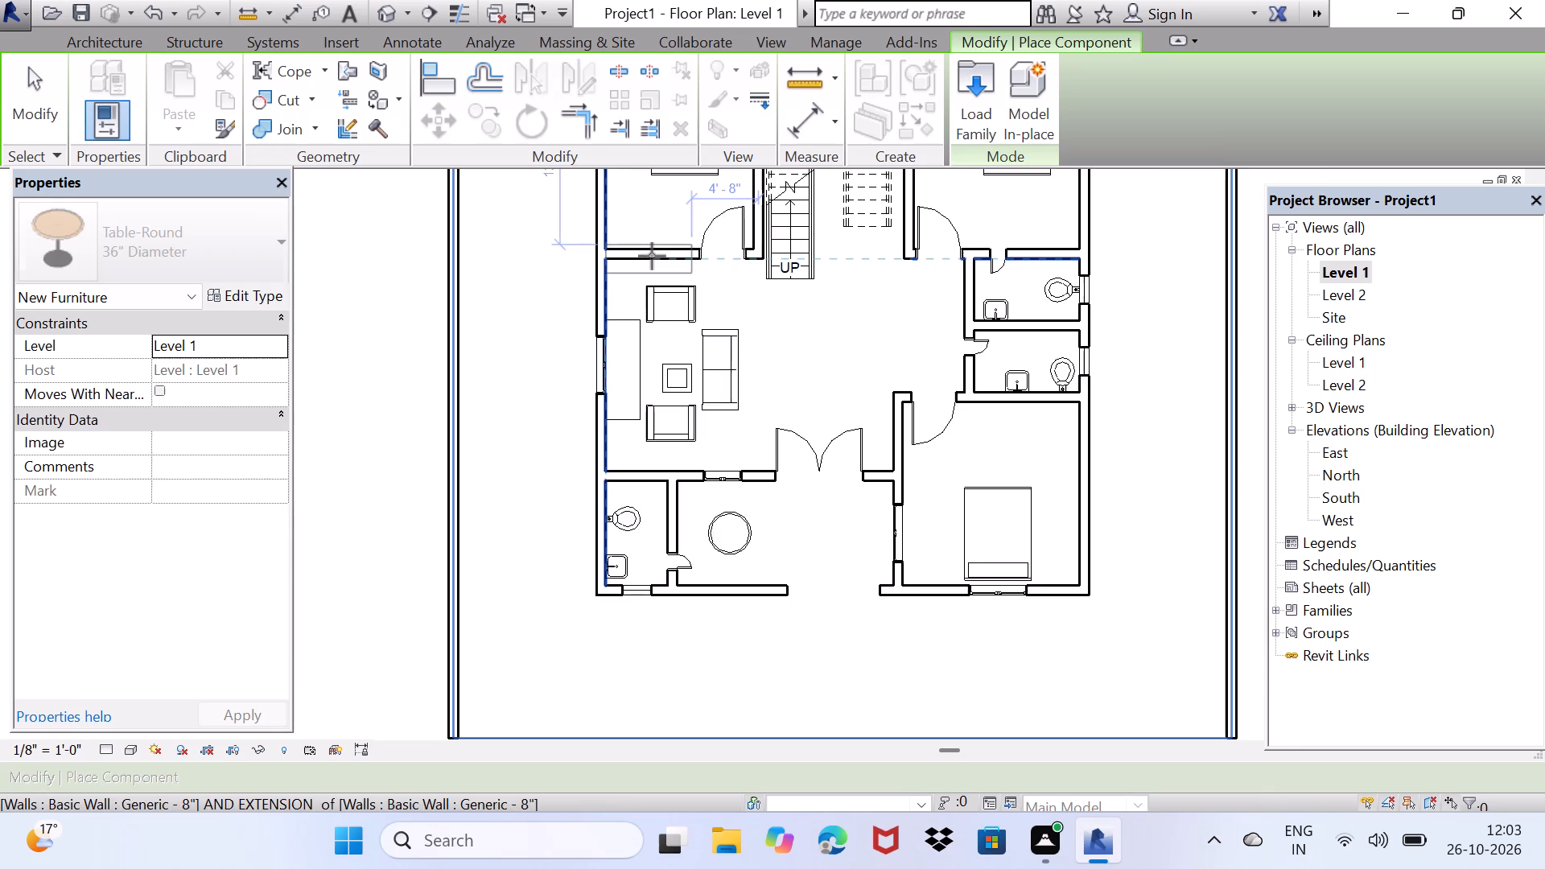
middle_drag(655, 285, 692, 386)
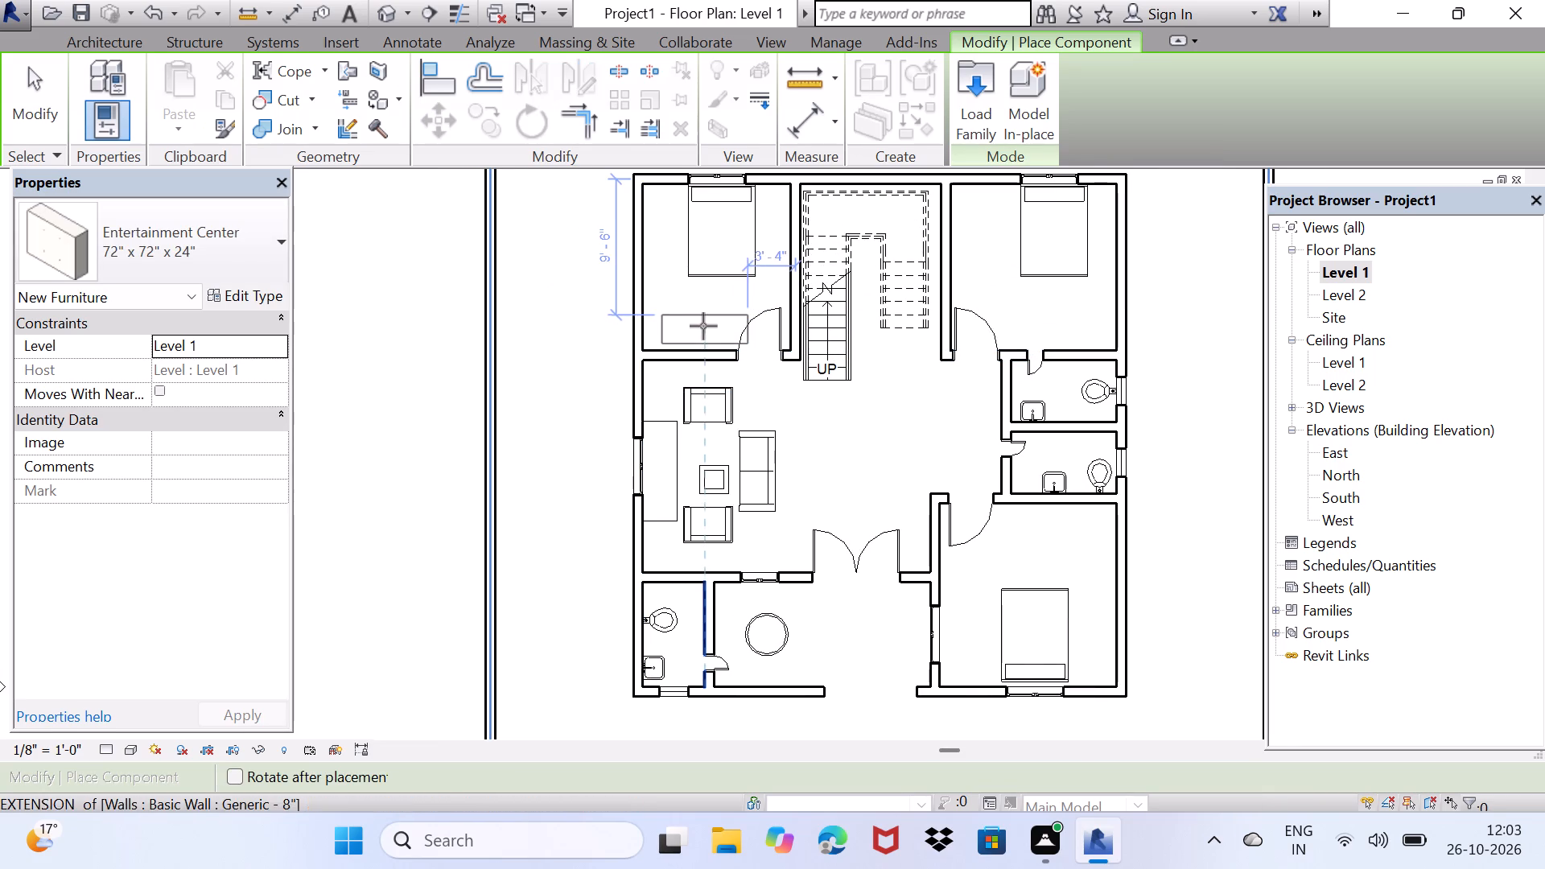
scroll(694, 327, up, 7)
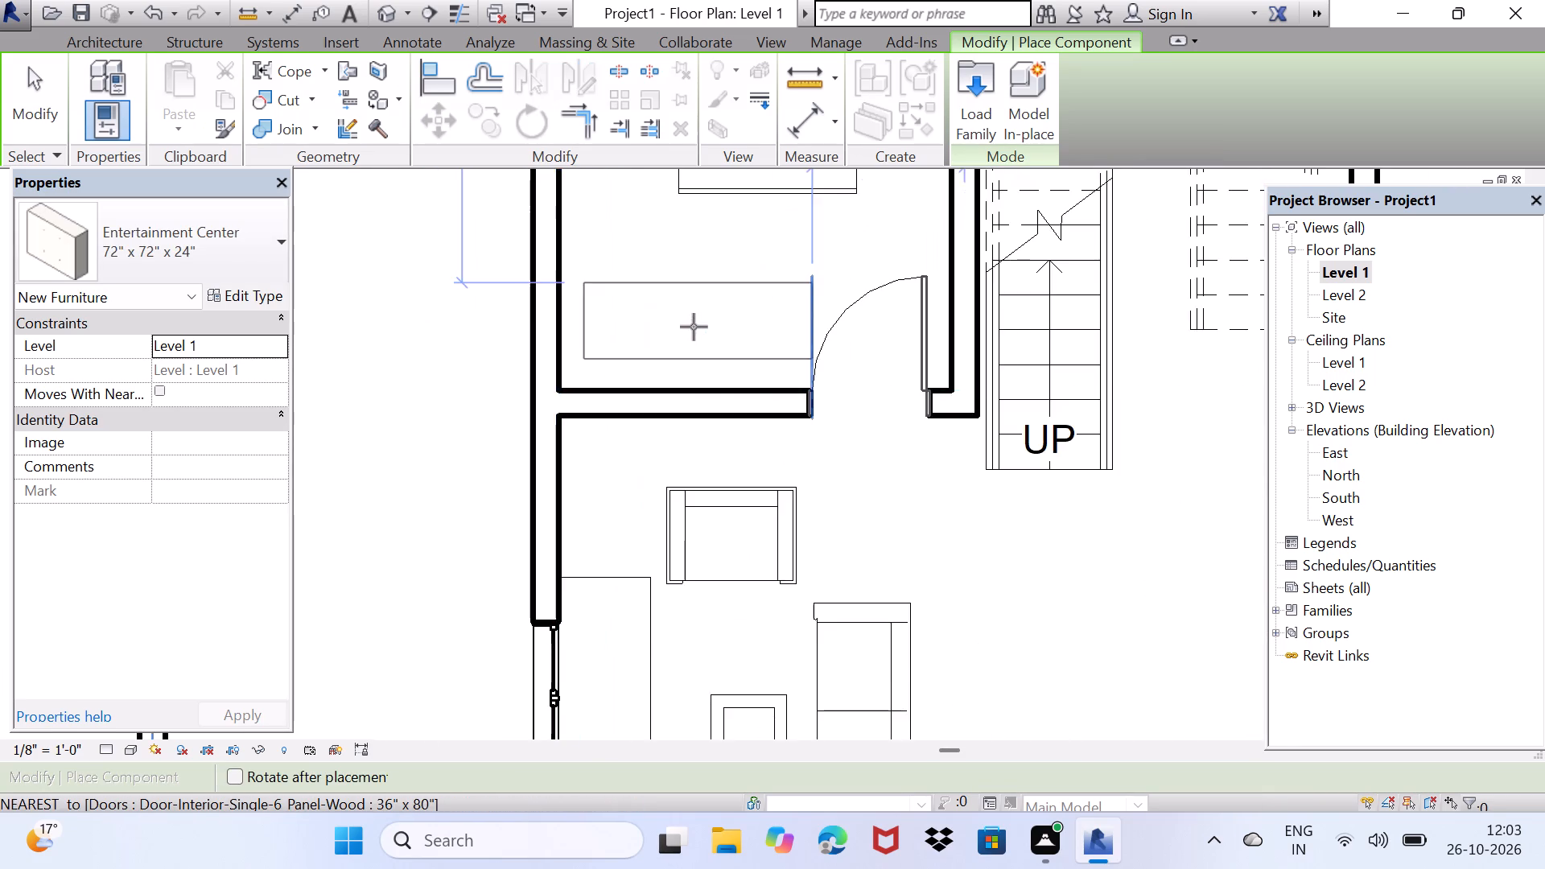
scroll(694, 327, up, 4)
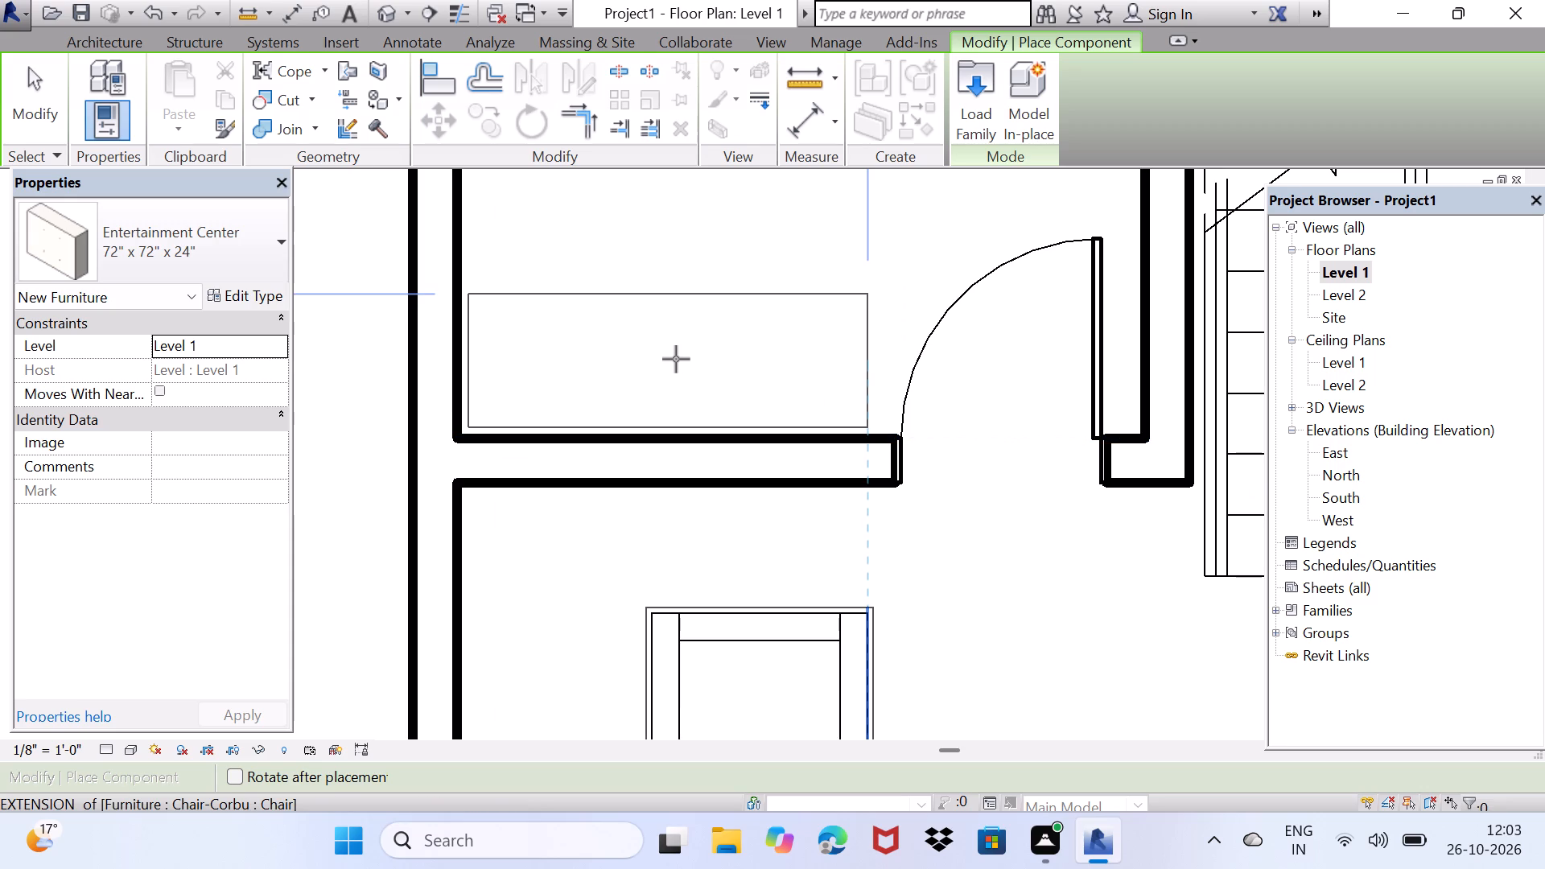
click(676, 359)
Place a second Entertainment Center, rotated to run north-south, along the west wall of the northeast bedroom, north of the door.
scroll(765, 332, down, 9)
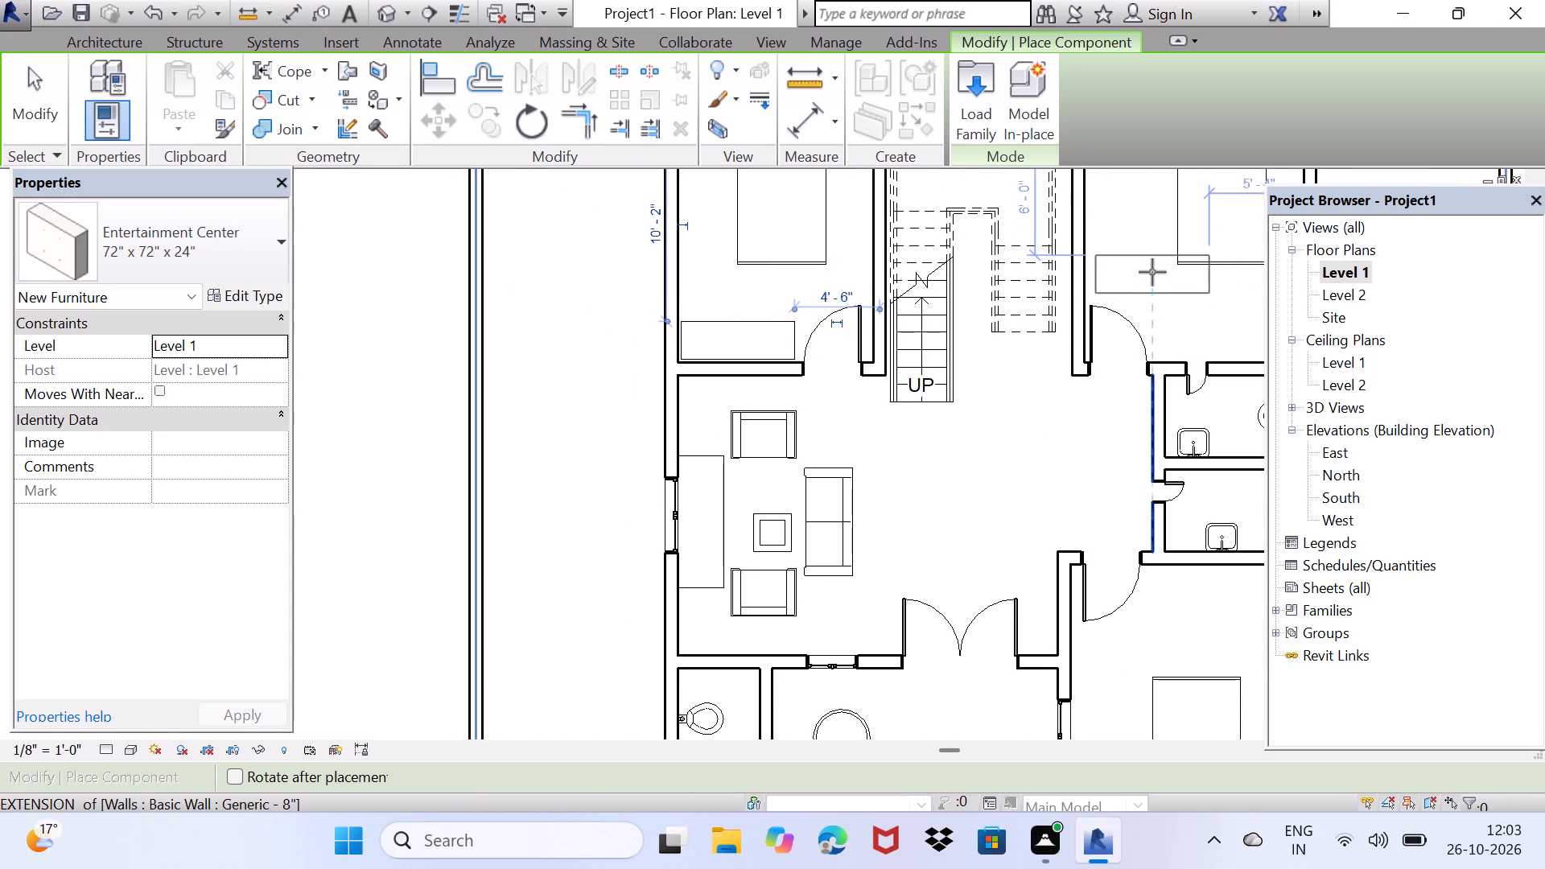
key(space)
middle_drag(1114, 249, 1030, 381)
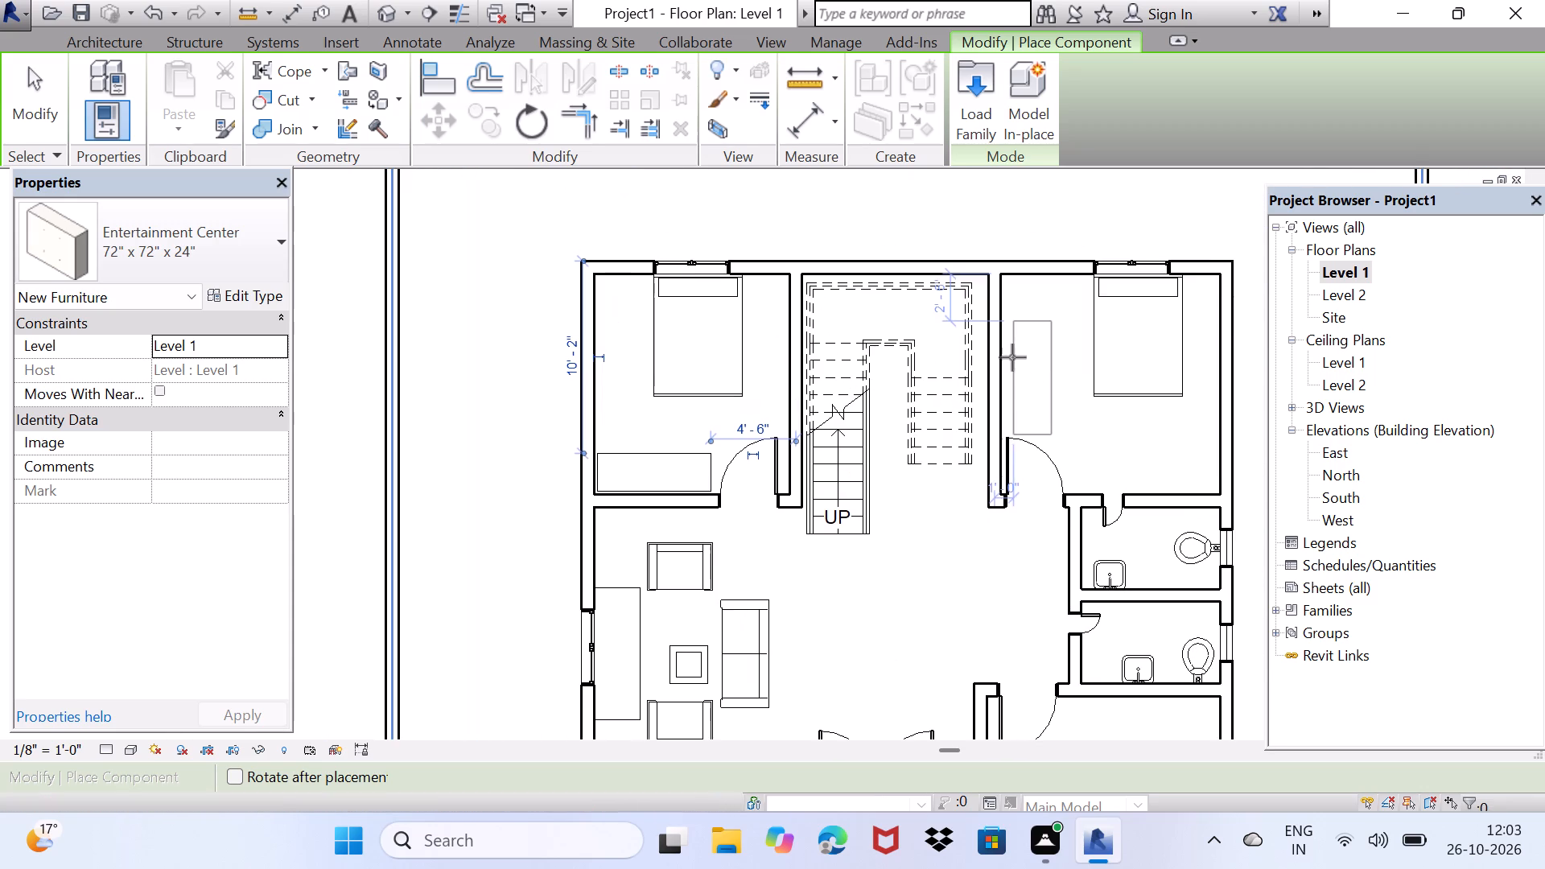
scroll(1016, 329, up, 3)
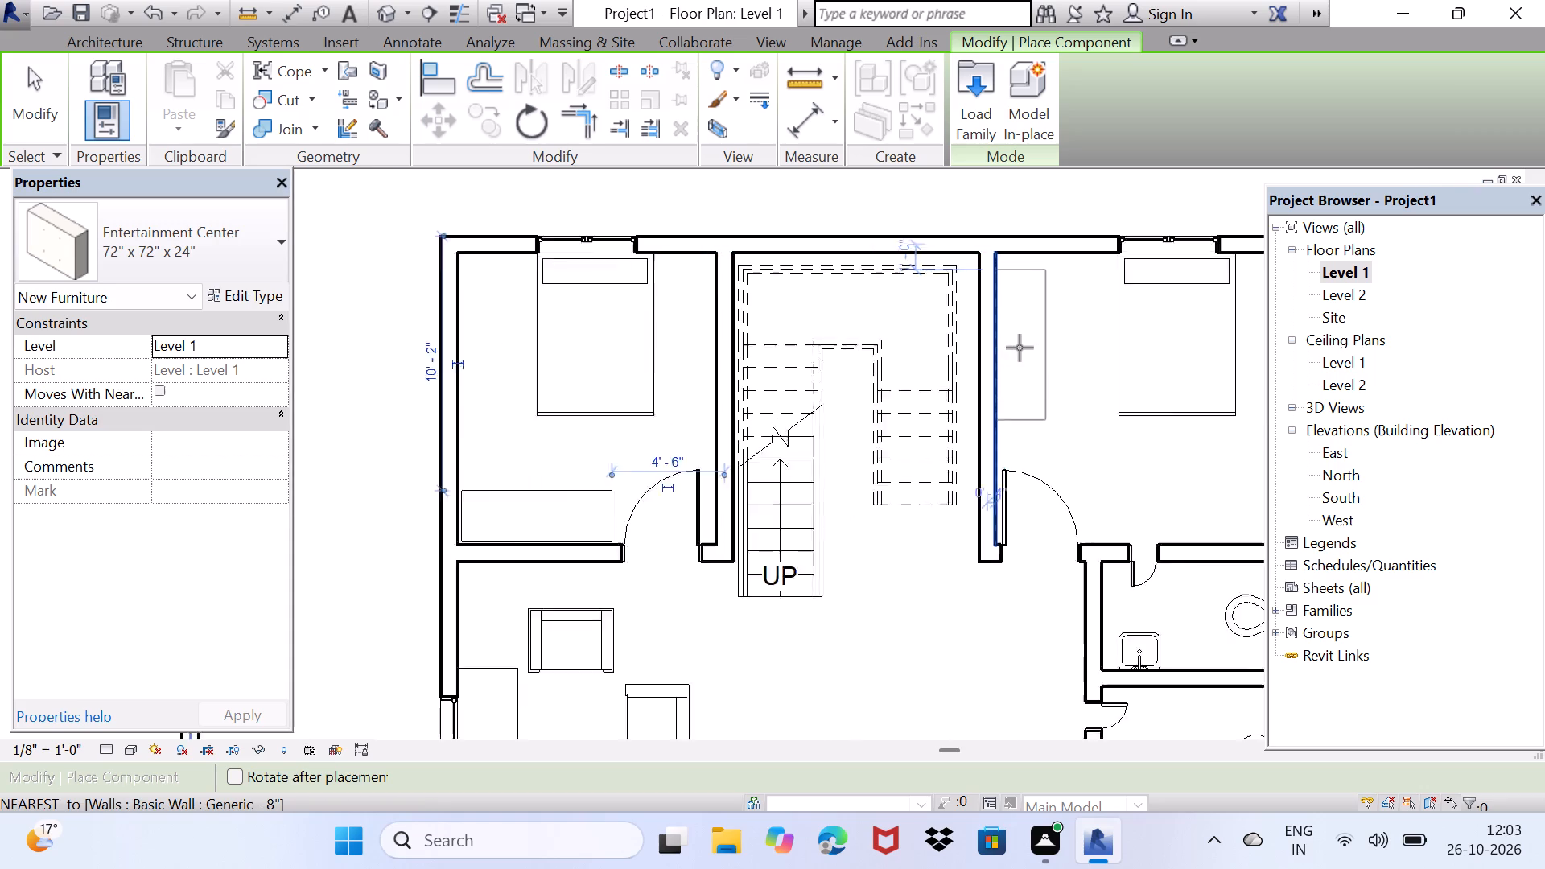
scroll(1020, 348, up, 6)
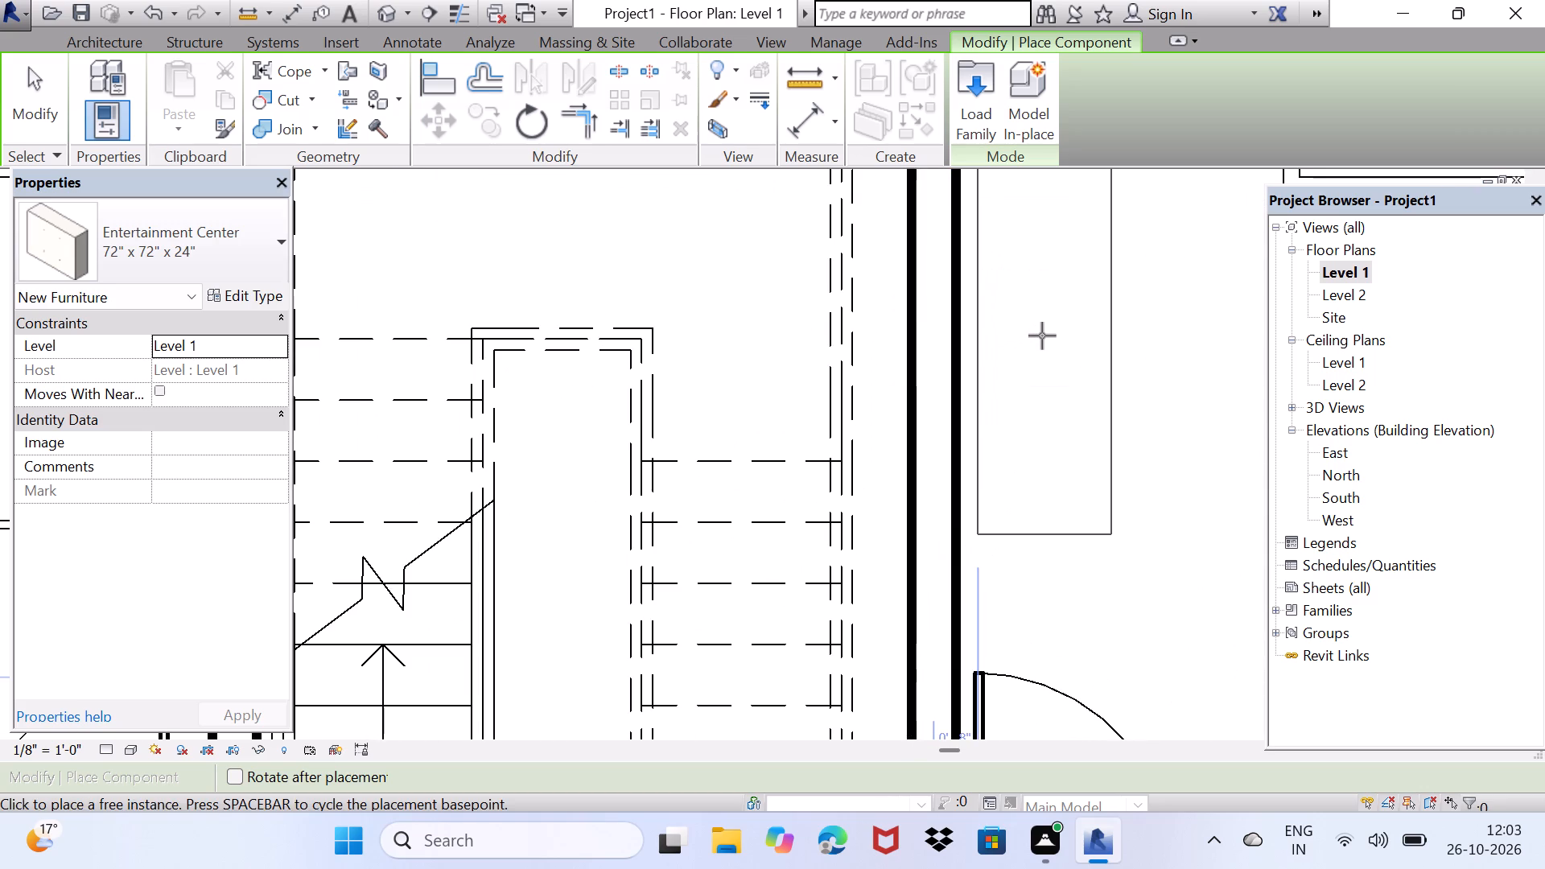
click(1036, 336)
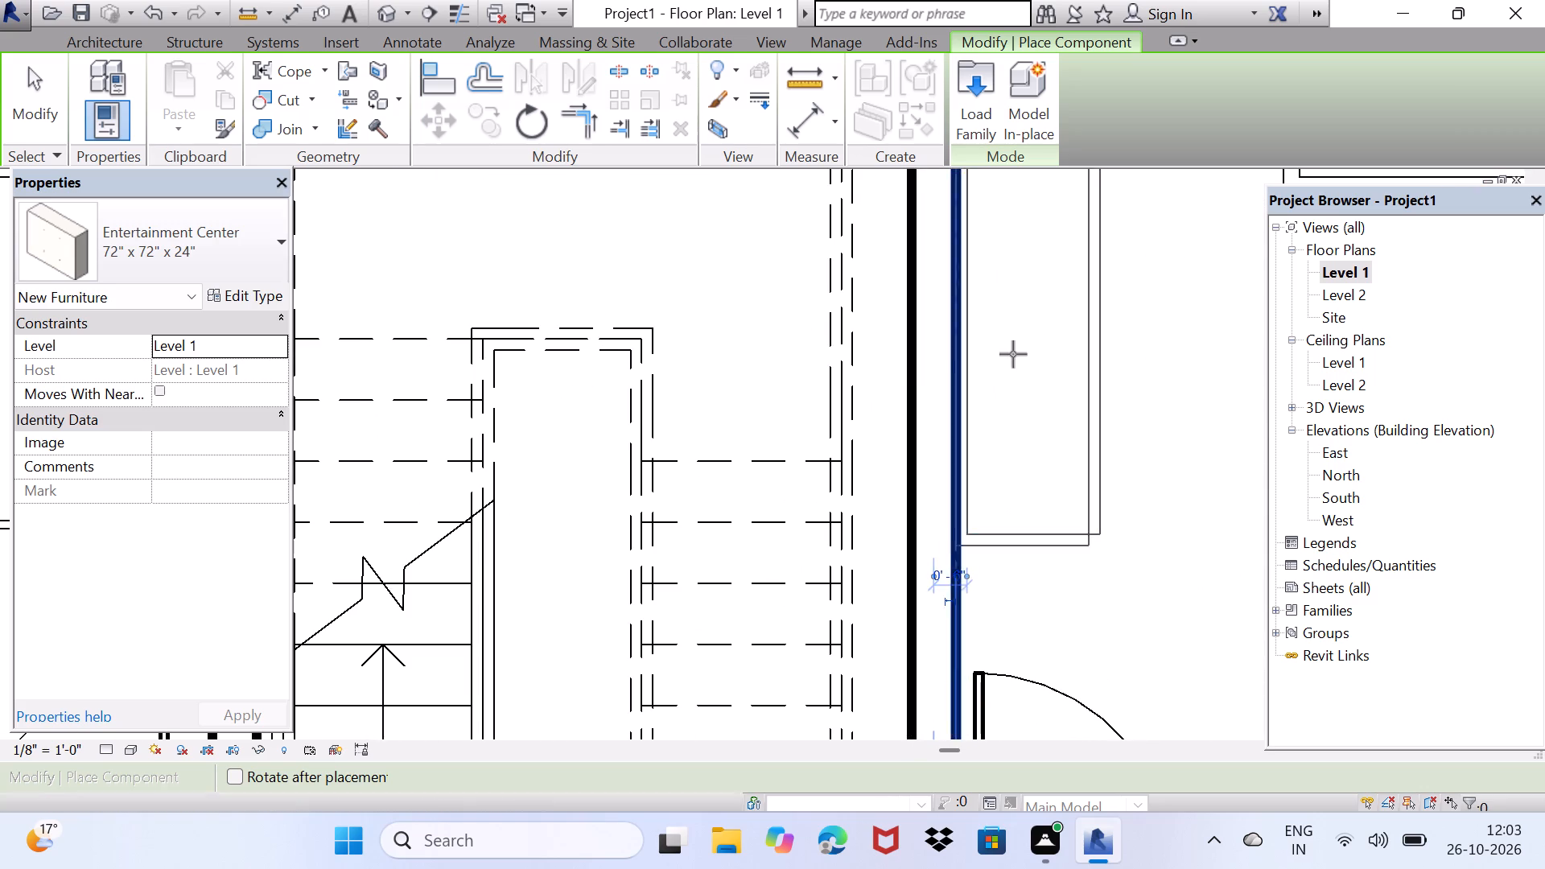
Place a third Entertainment Center in the southeast bedroom.
scroll(1008, 371, down, 11)
middle_drag(1013, 469, 1054, 200)
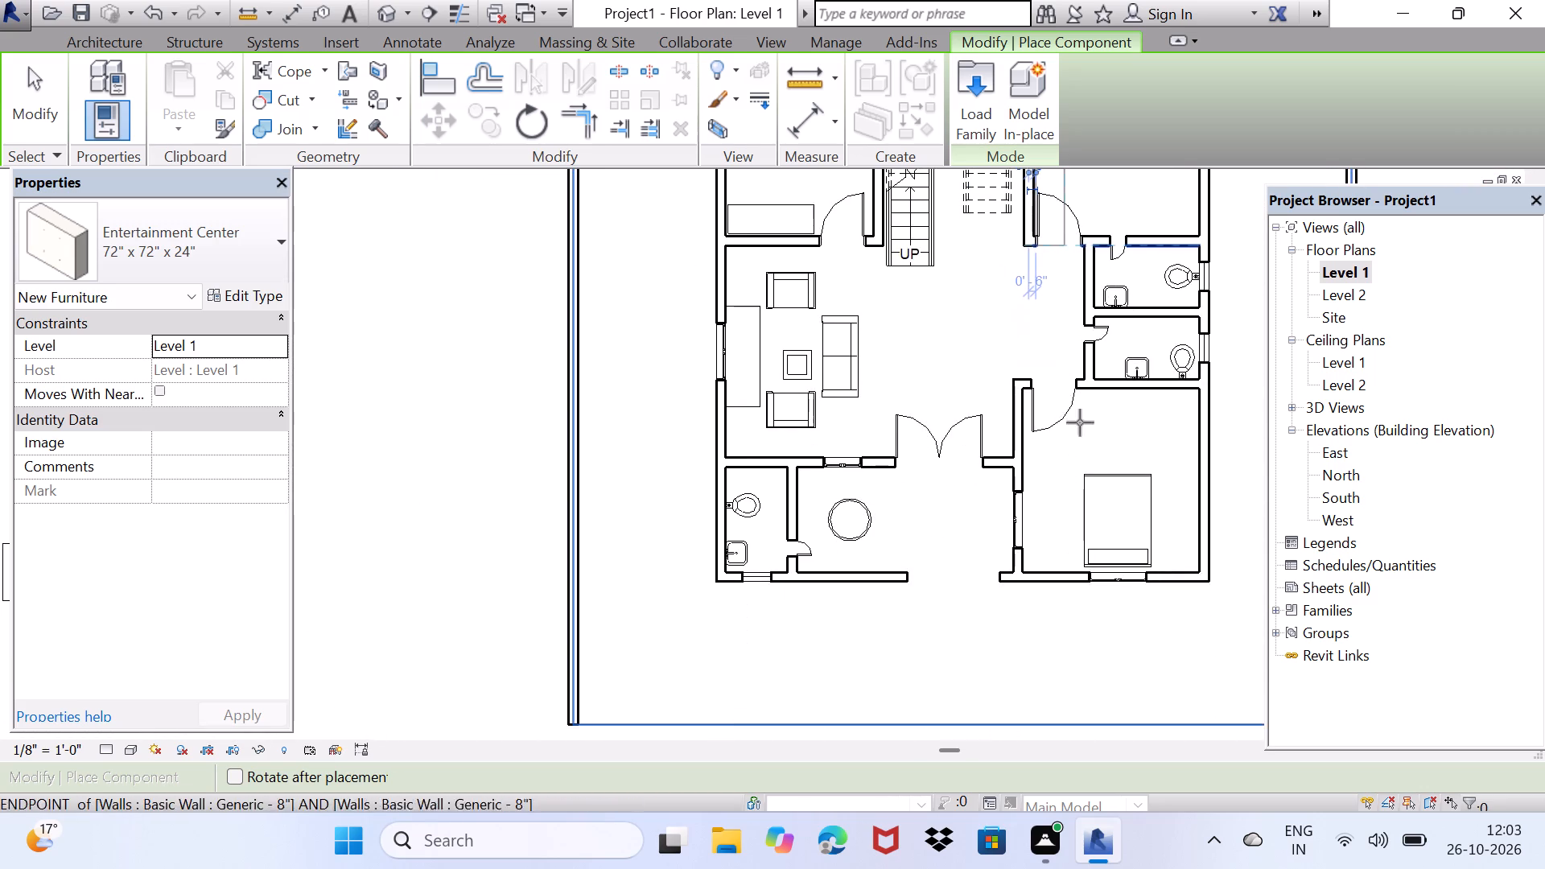
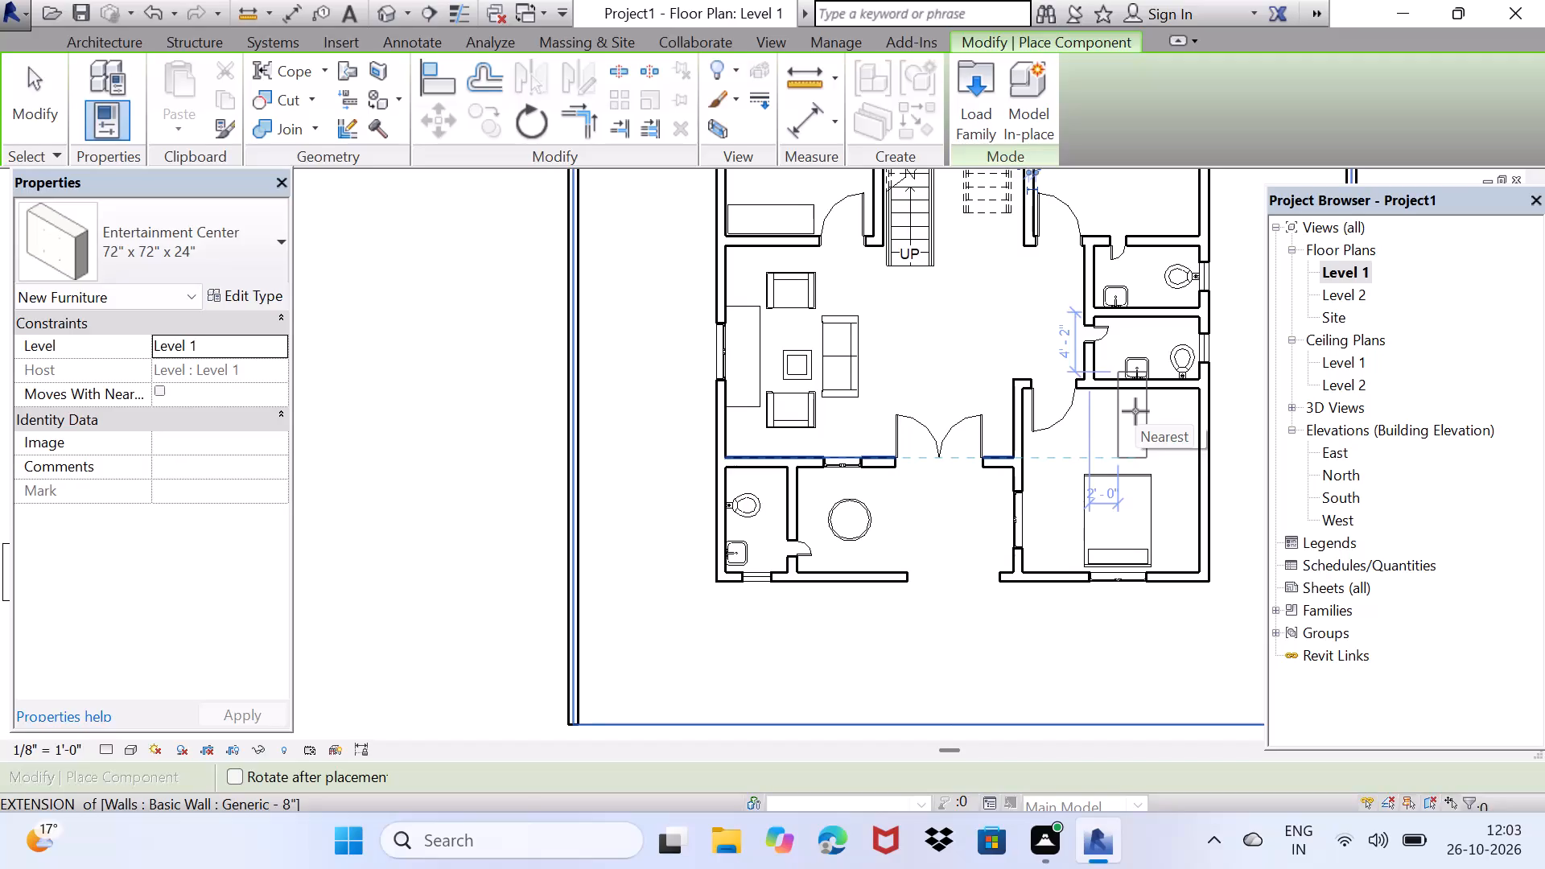
Place a horizontally oriented 72" x 72" x 24" Entertainment Center against the bedroom wall shared with the bathroom, facing the bed.
key(space)
key(space)
key(space)
key(space)
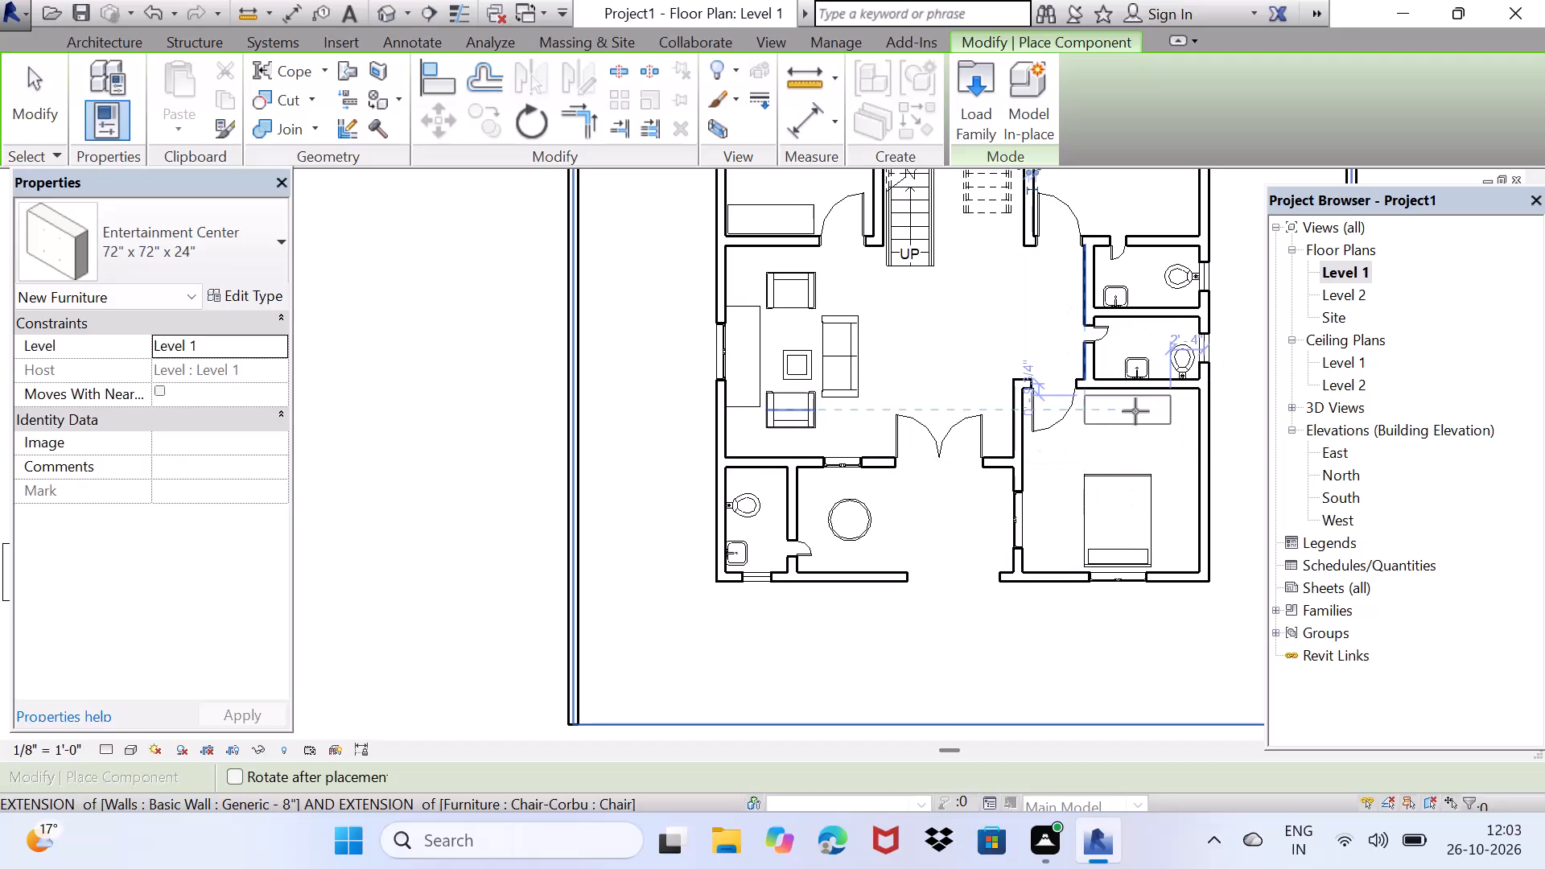
scroll(1143, 413, up, 7)
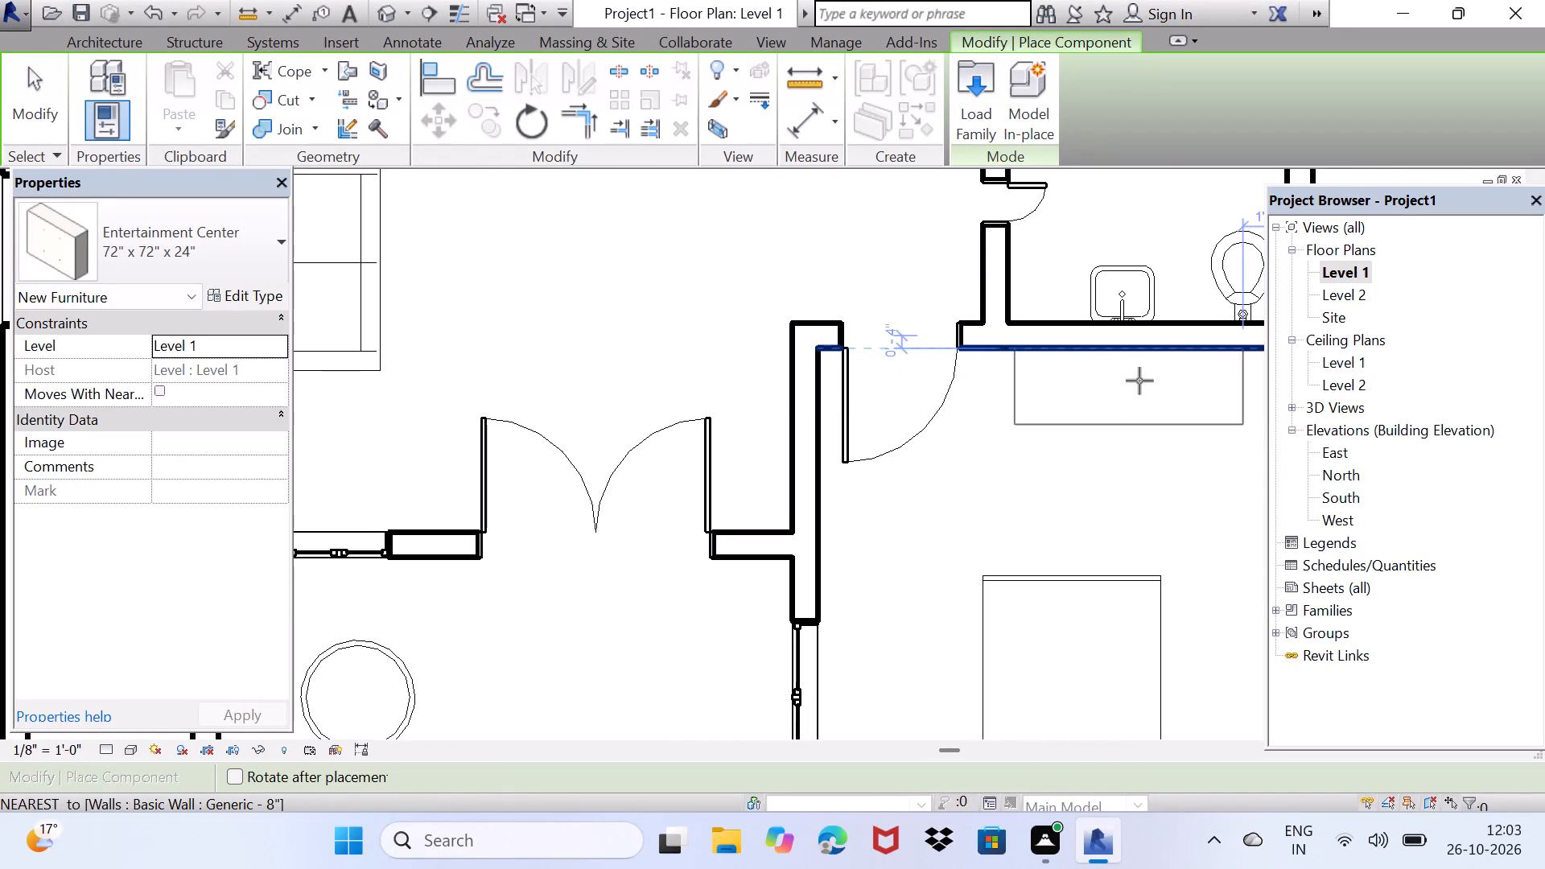
click(1143, 389)
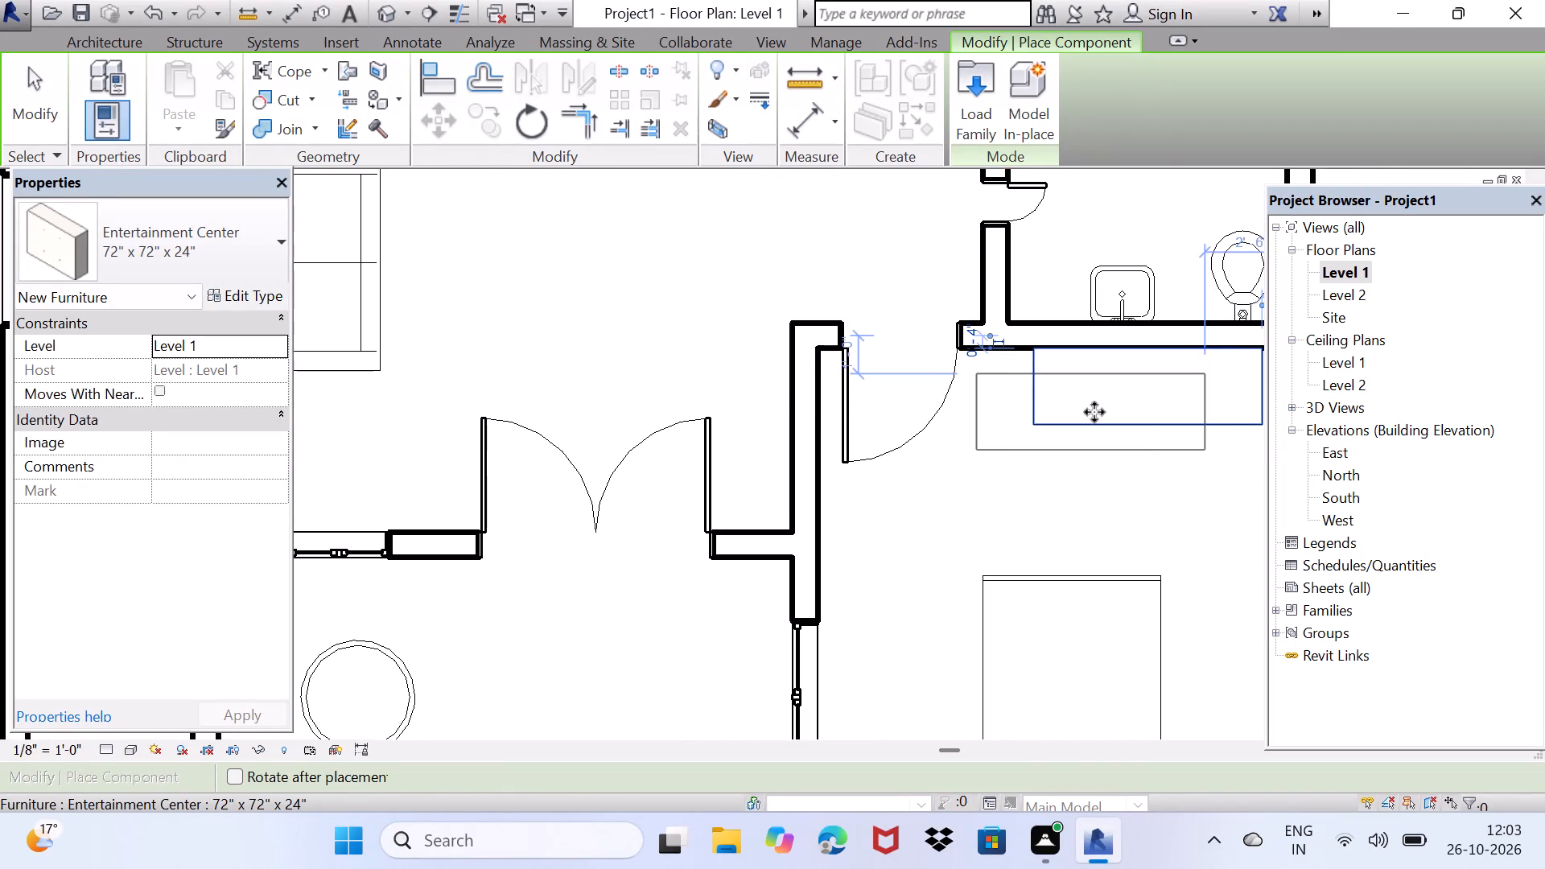
key(Escape)
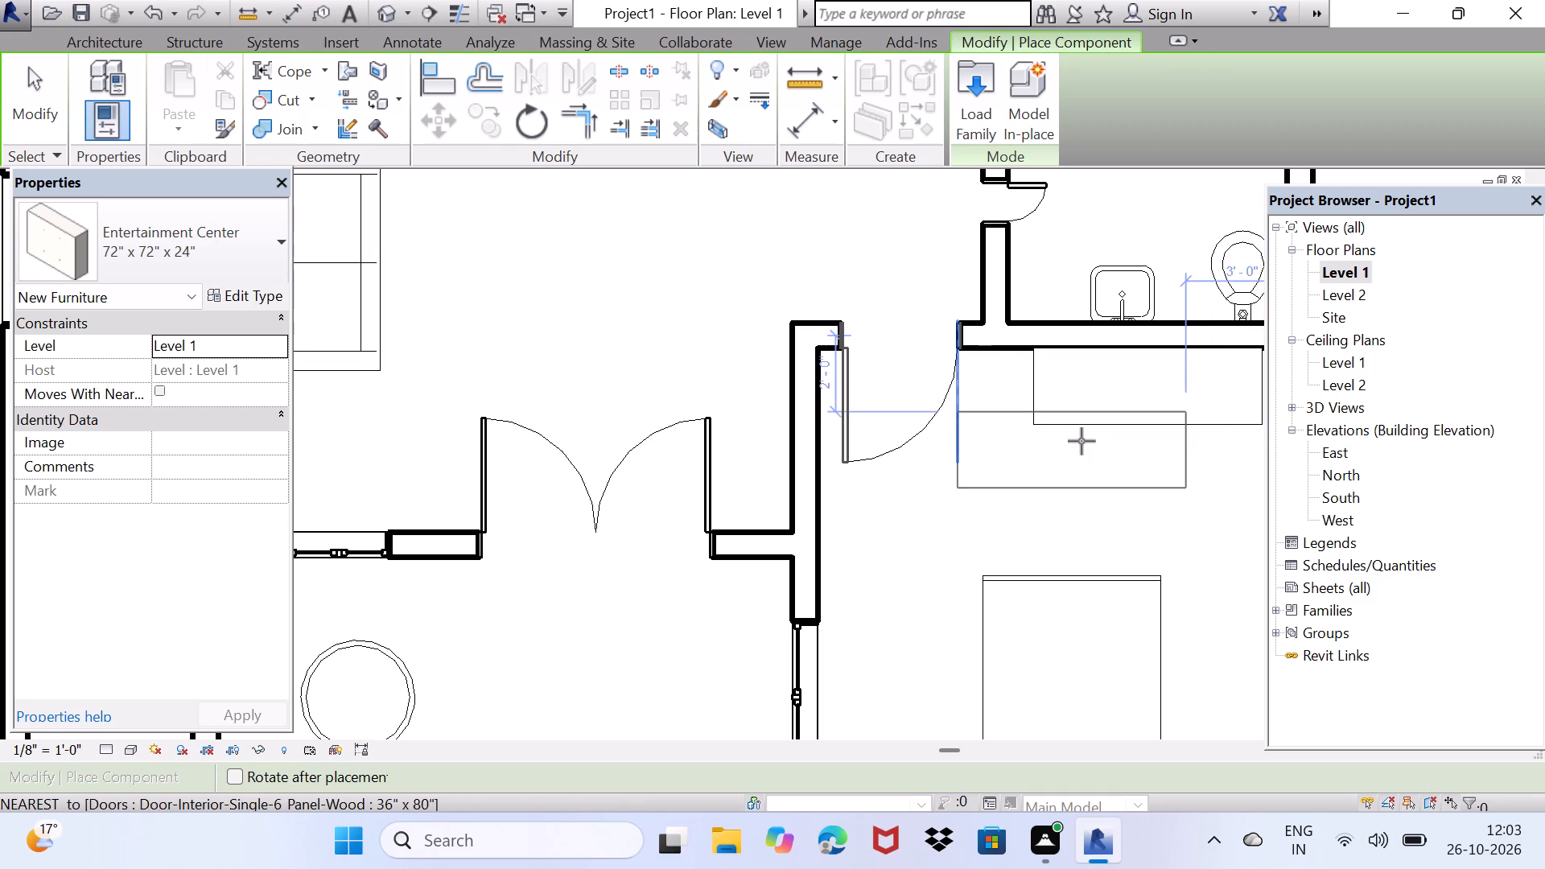
key(space)
key(space)
key(Escape)
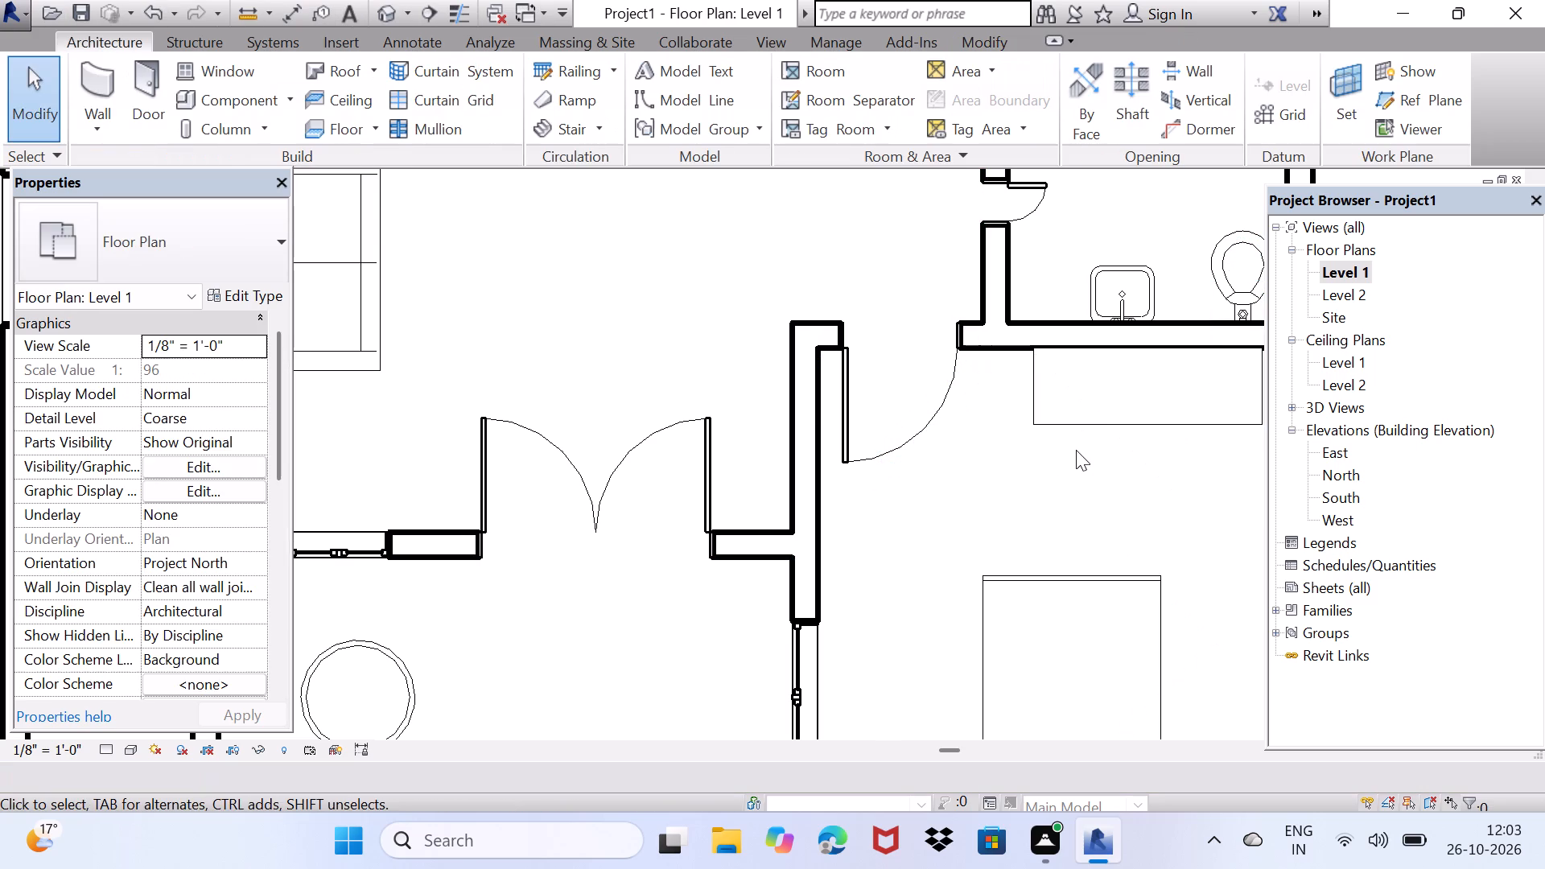
Look through the Seating, Beds, Tables and Storage folders of the US Imperial furniture family library.
scroll(1050, 441, down, 2)
middle_drag(1020, 494, 1180, 406)
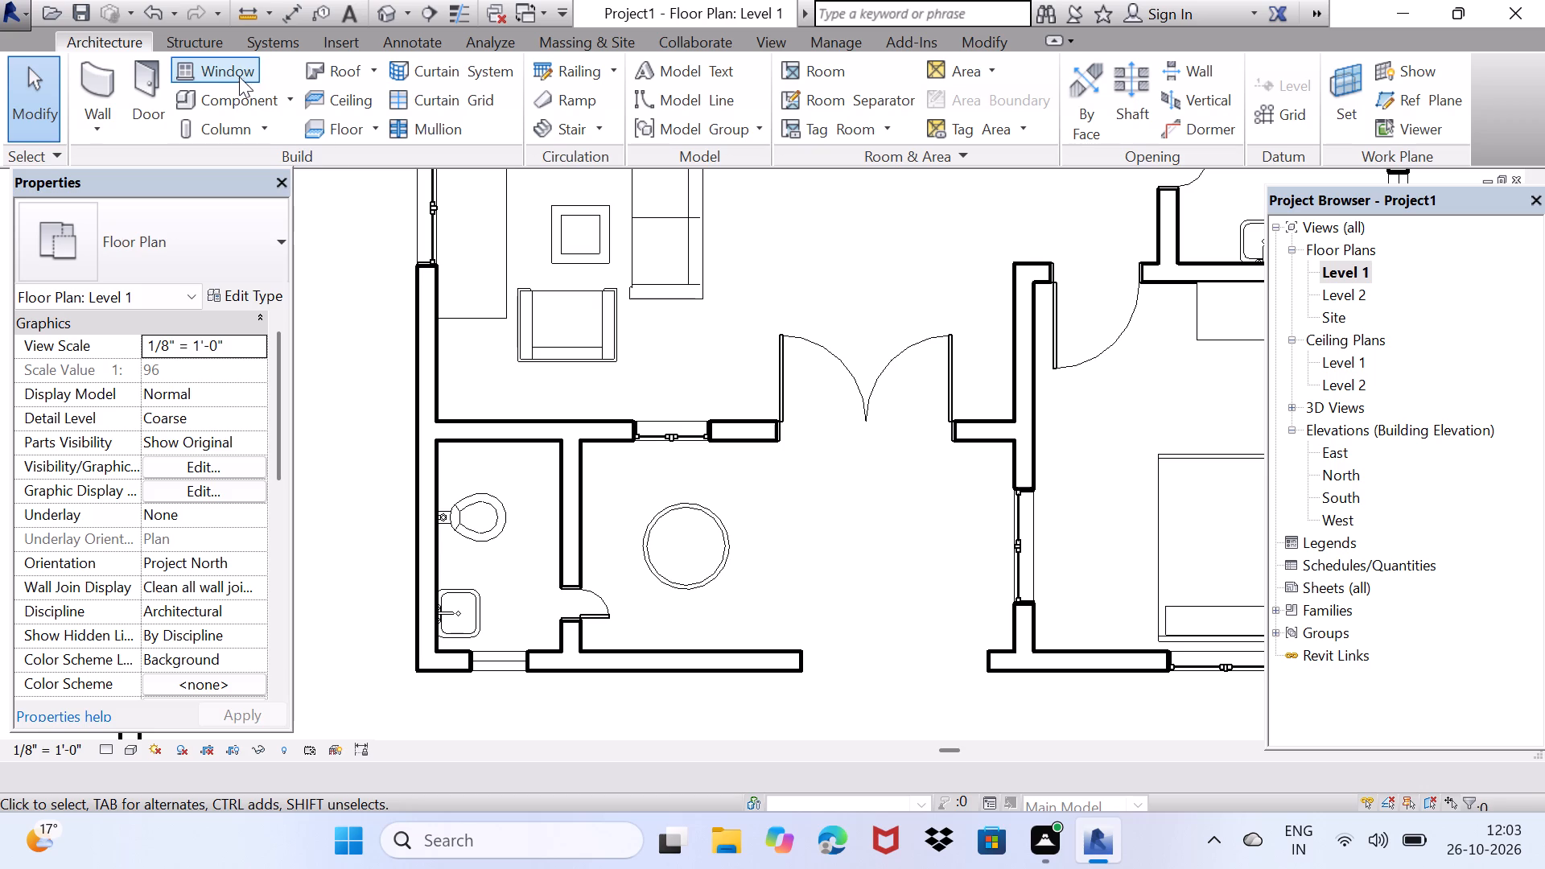
double_click(233, 100)
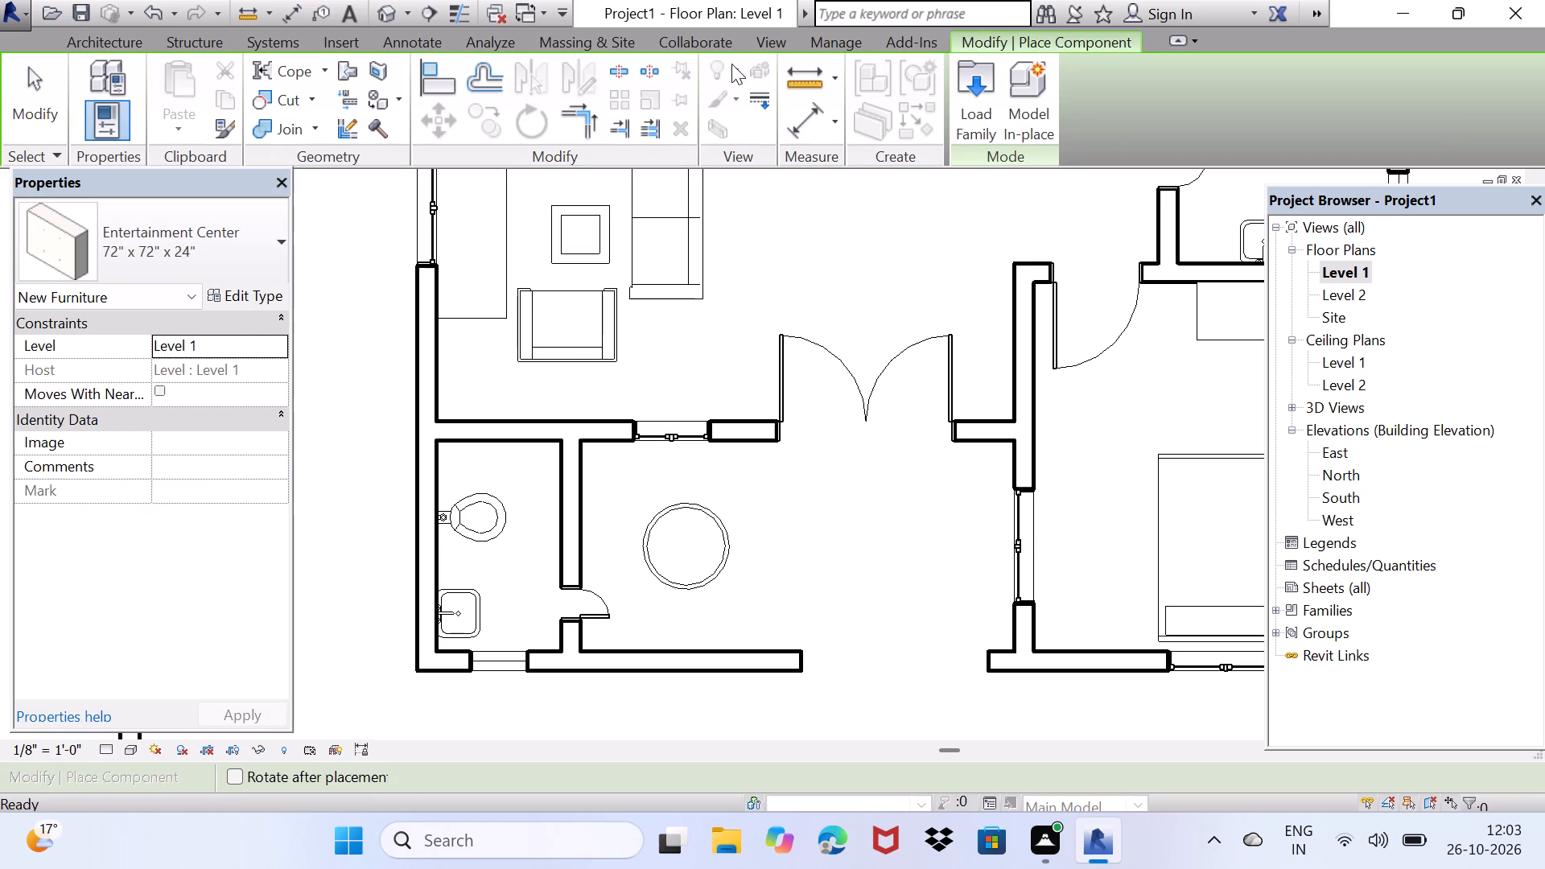
click(969, 65)
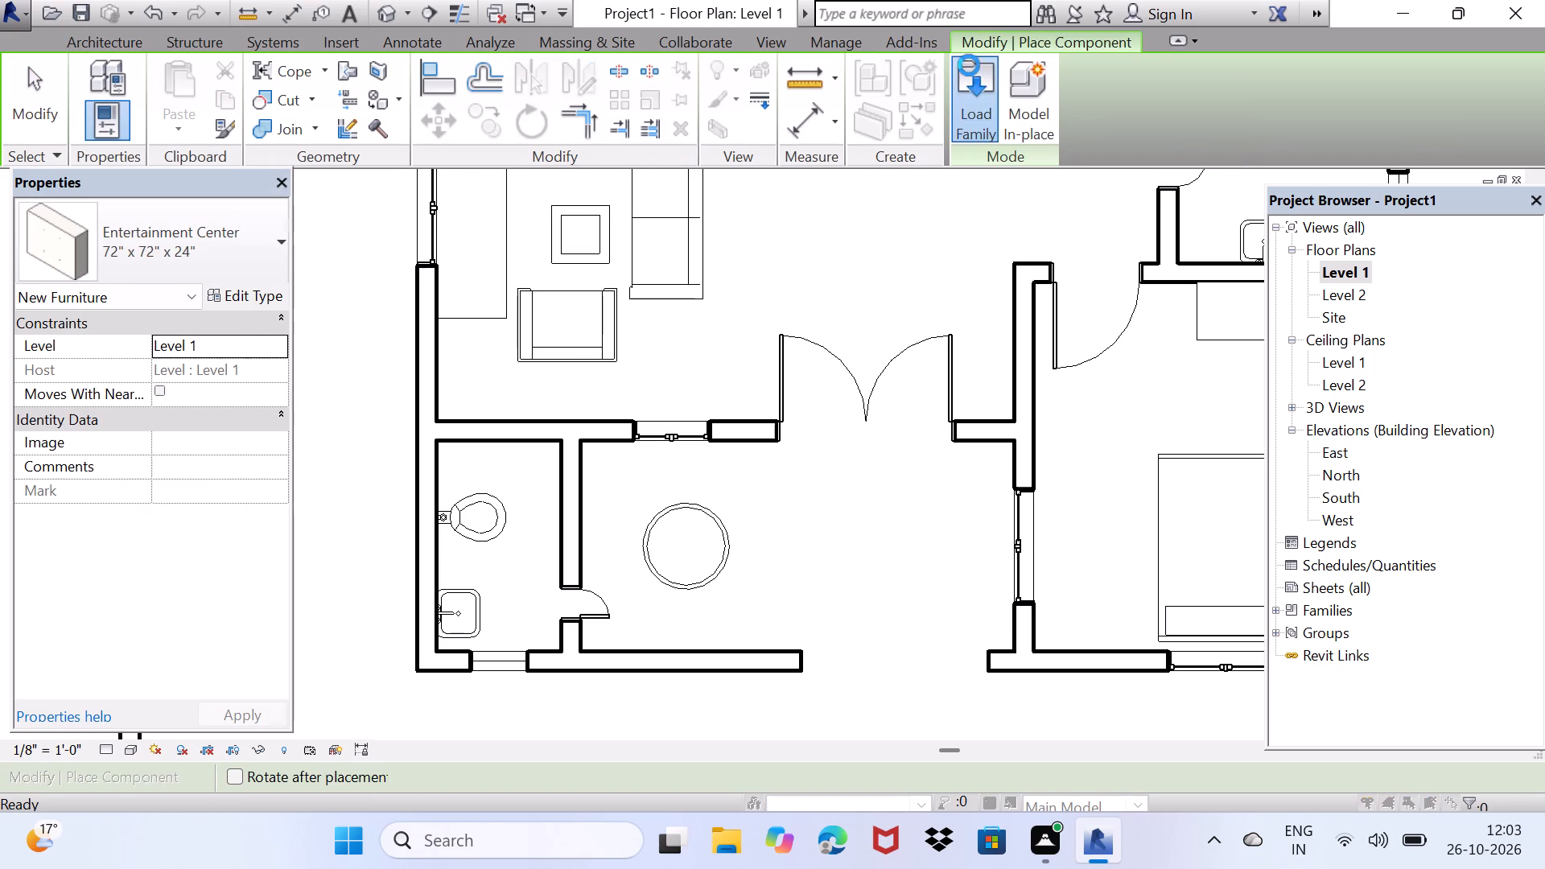
click(969, 65)
scroll(849, 398, down, 2)
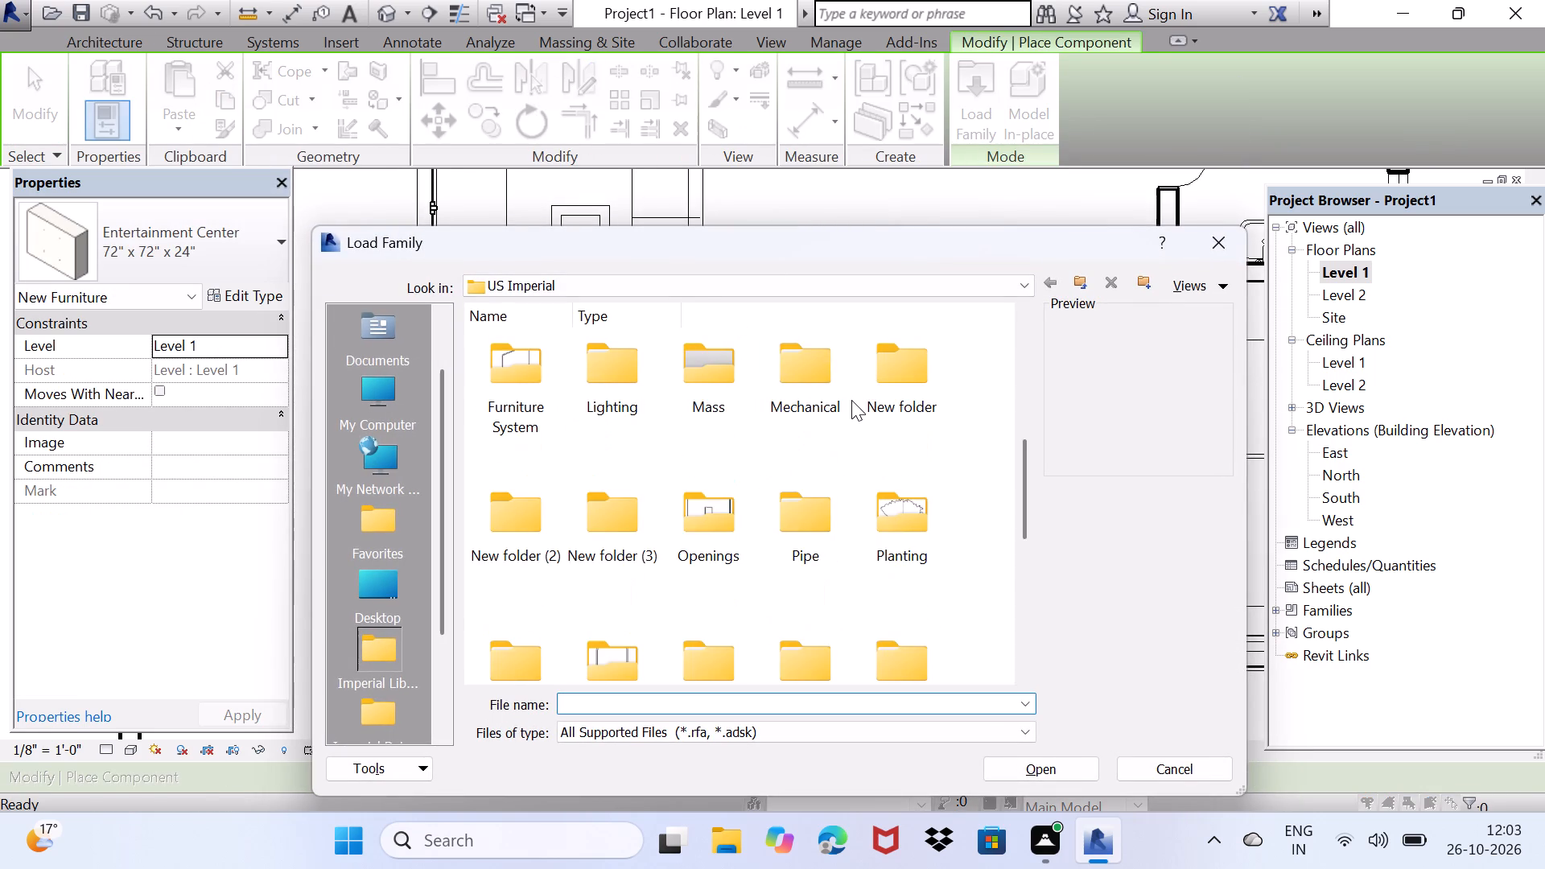
scroll(851, 400, up, 1)
double_click(877, 437)
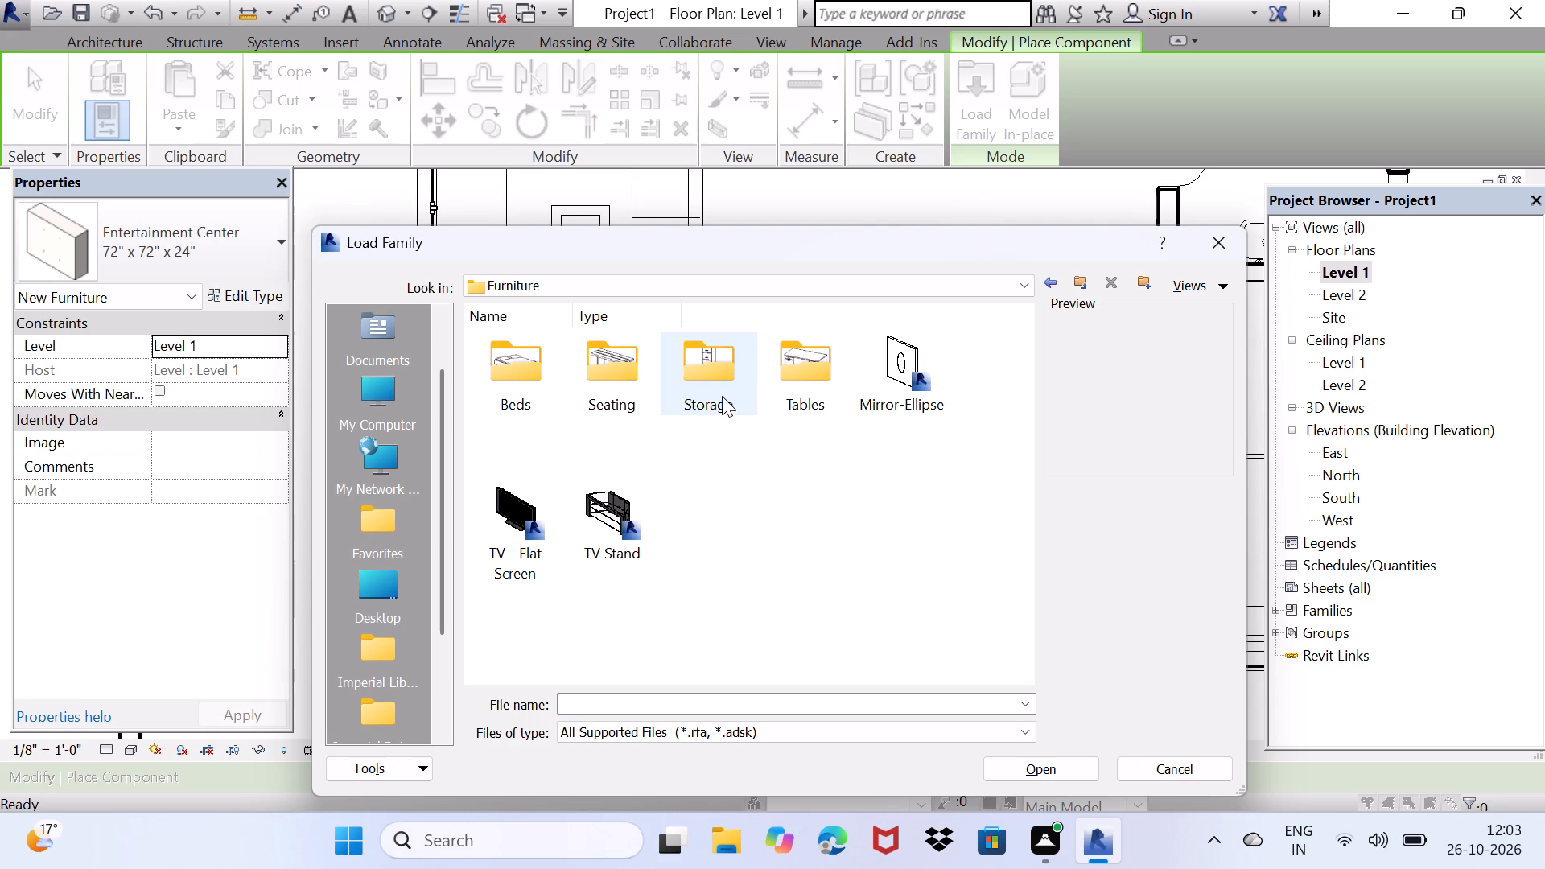
double_click(610, 366)
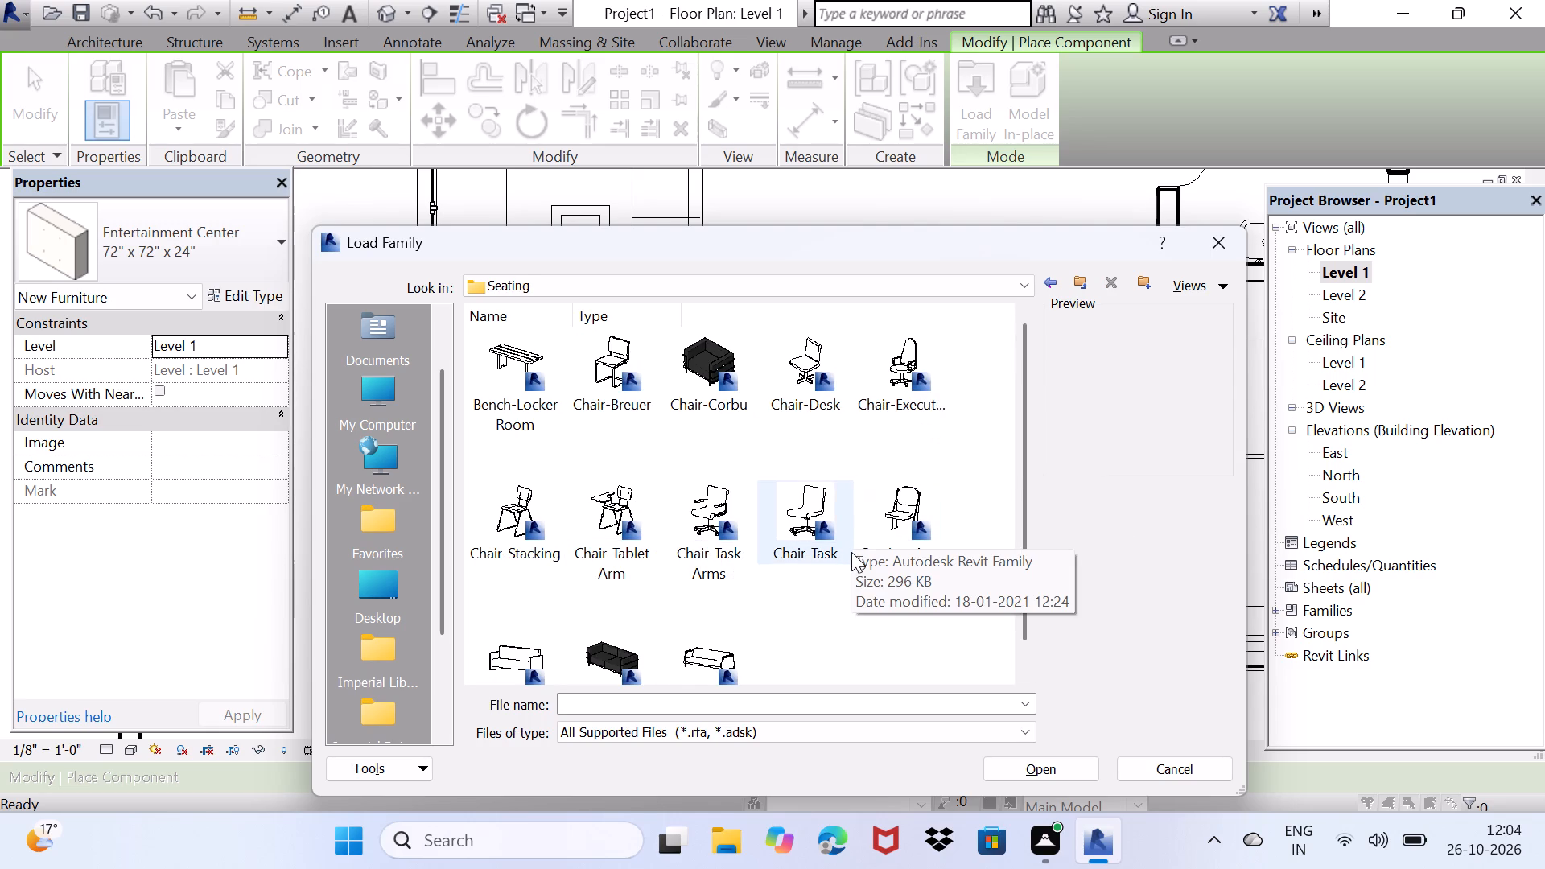
click(1049, 290)
double_click(502, 363)
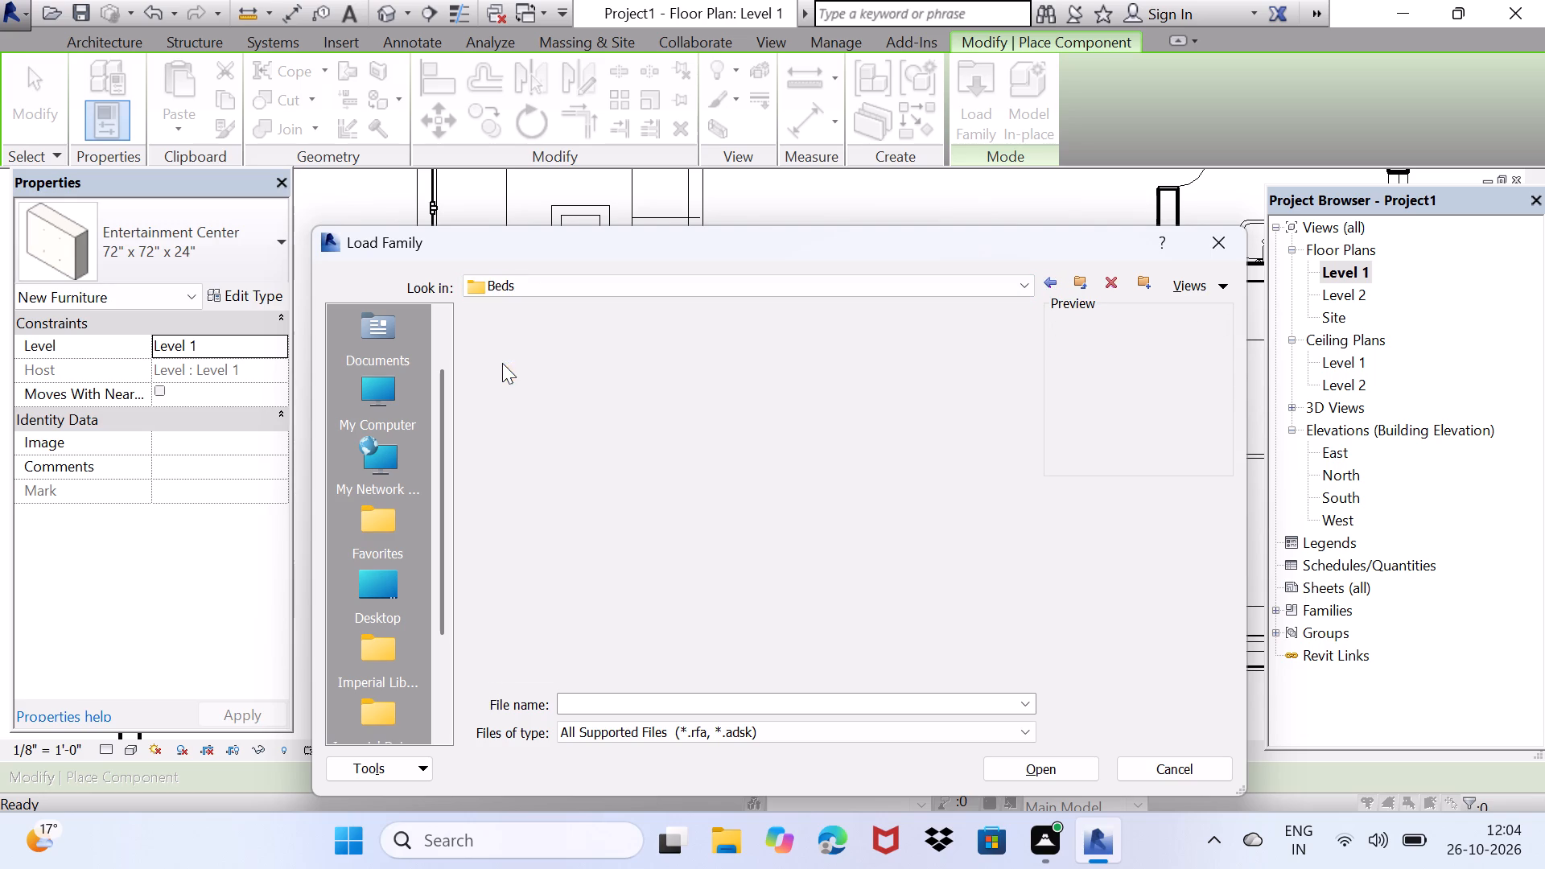
click(1053, 273)
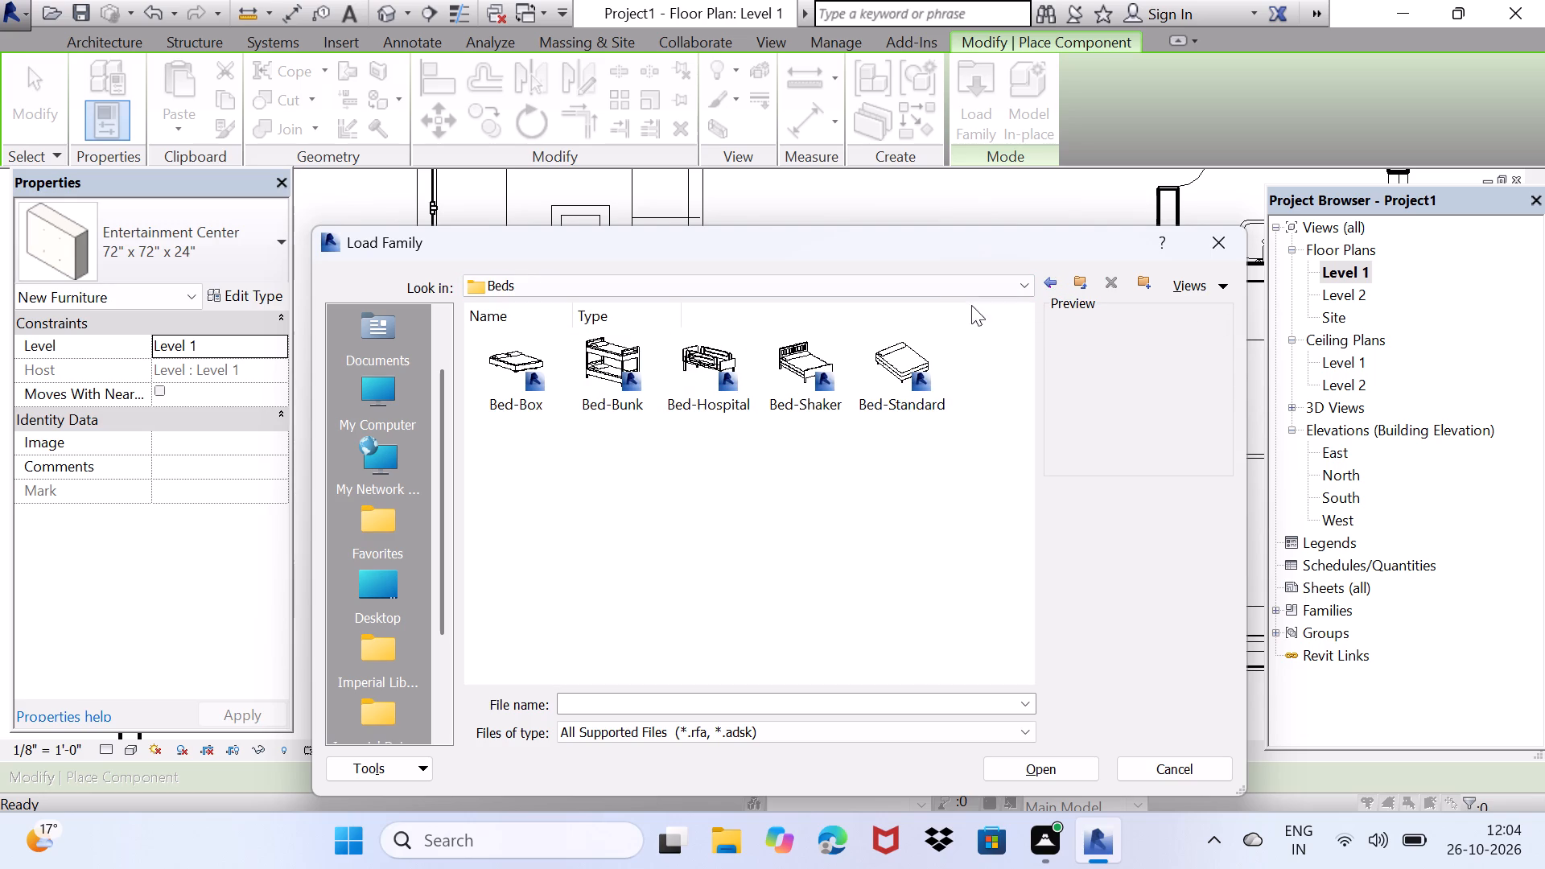
click(1054, 284)
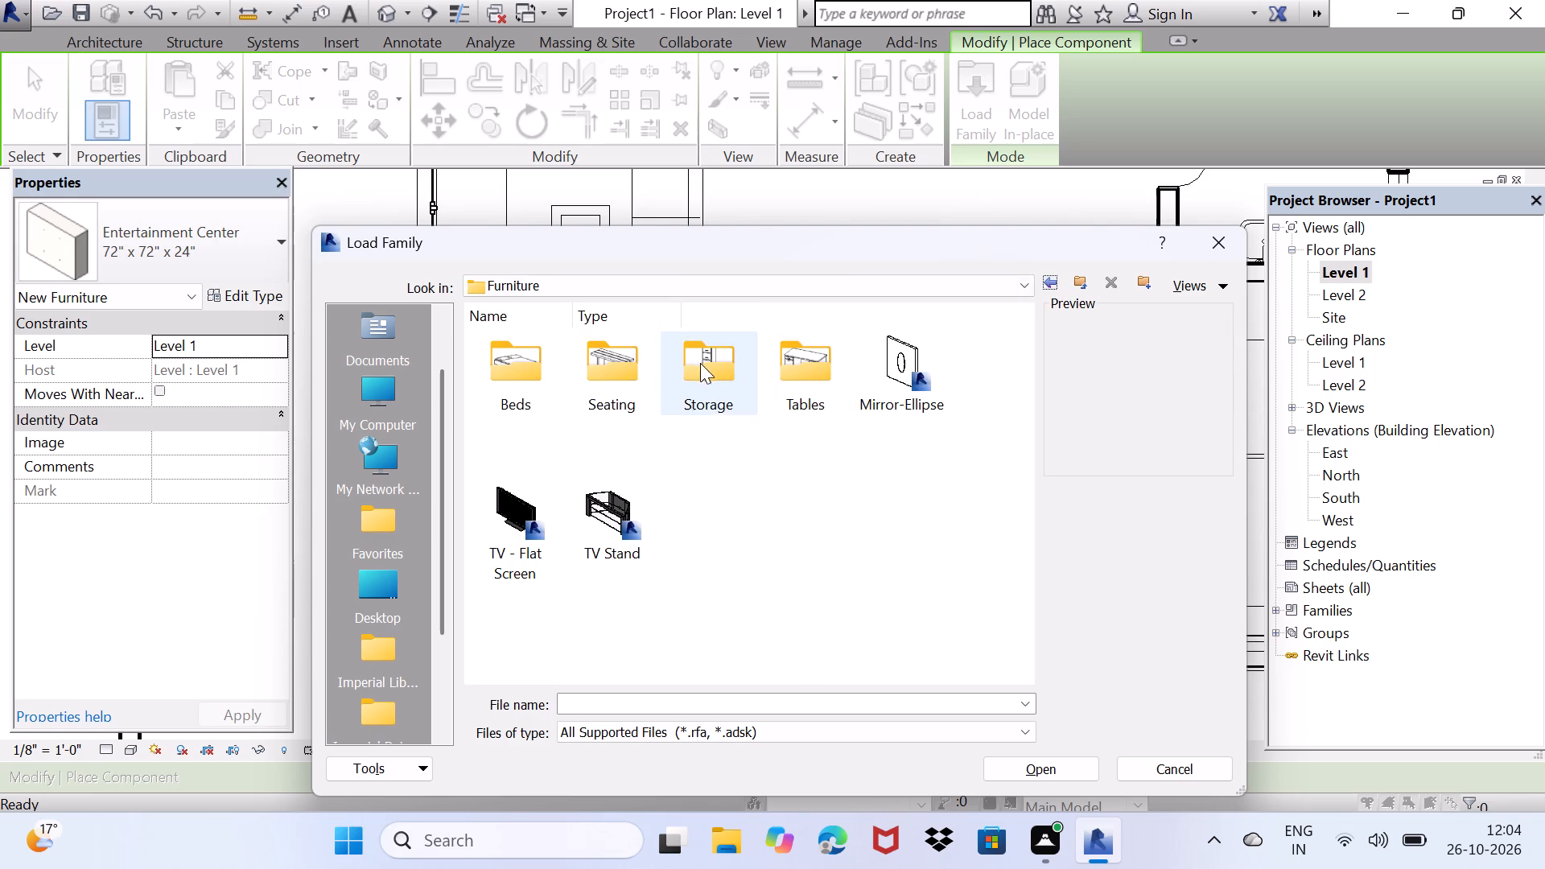
double_click(776, 358)
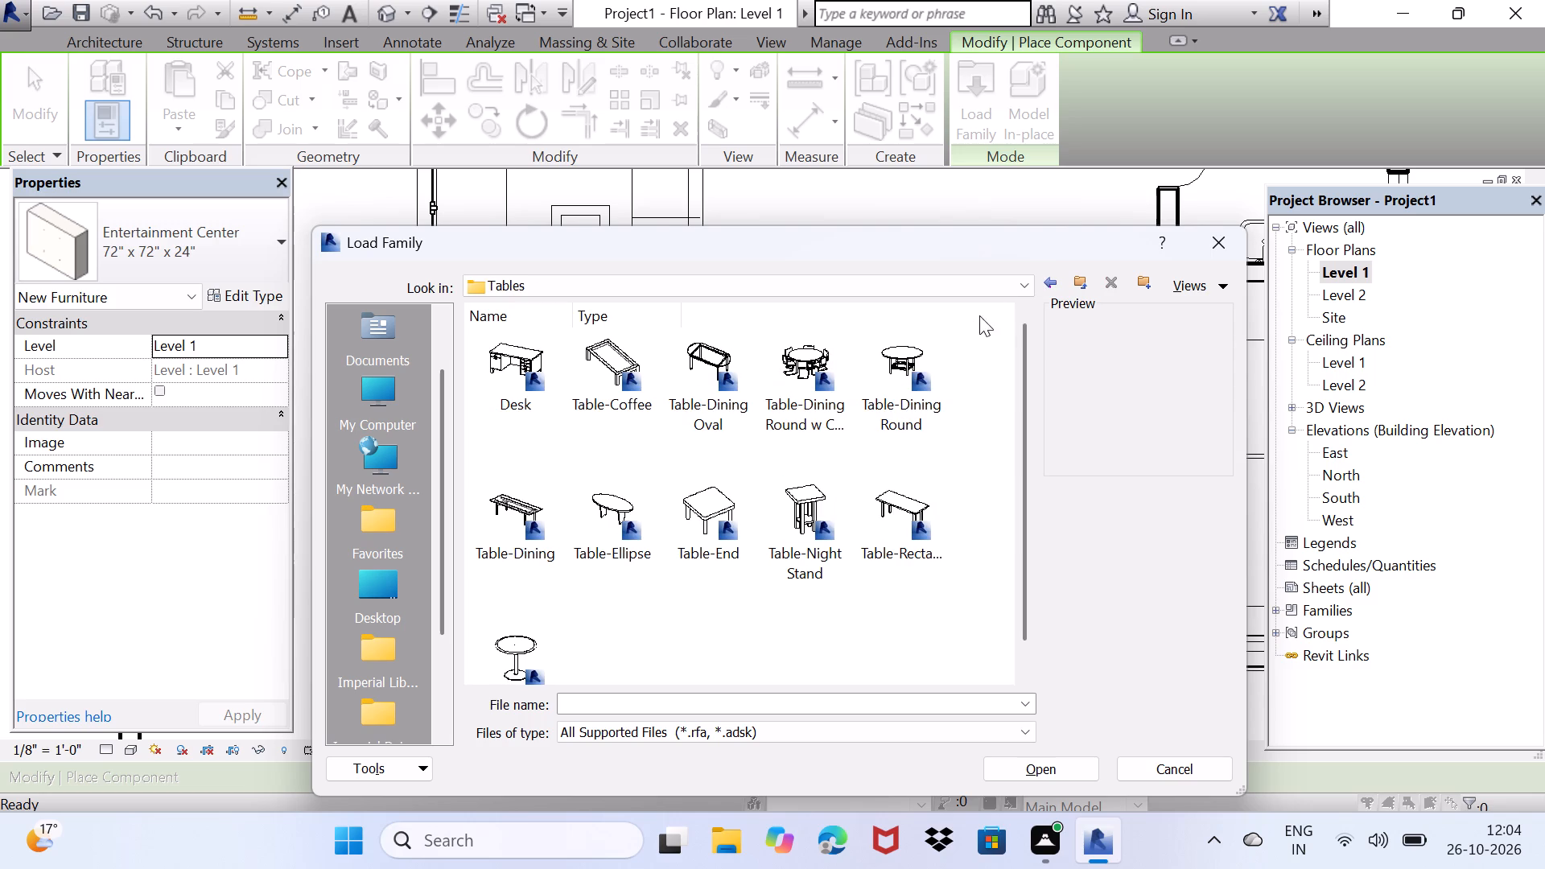
click(1049, 290)
click(719, 360)
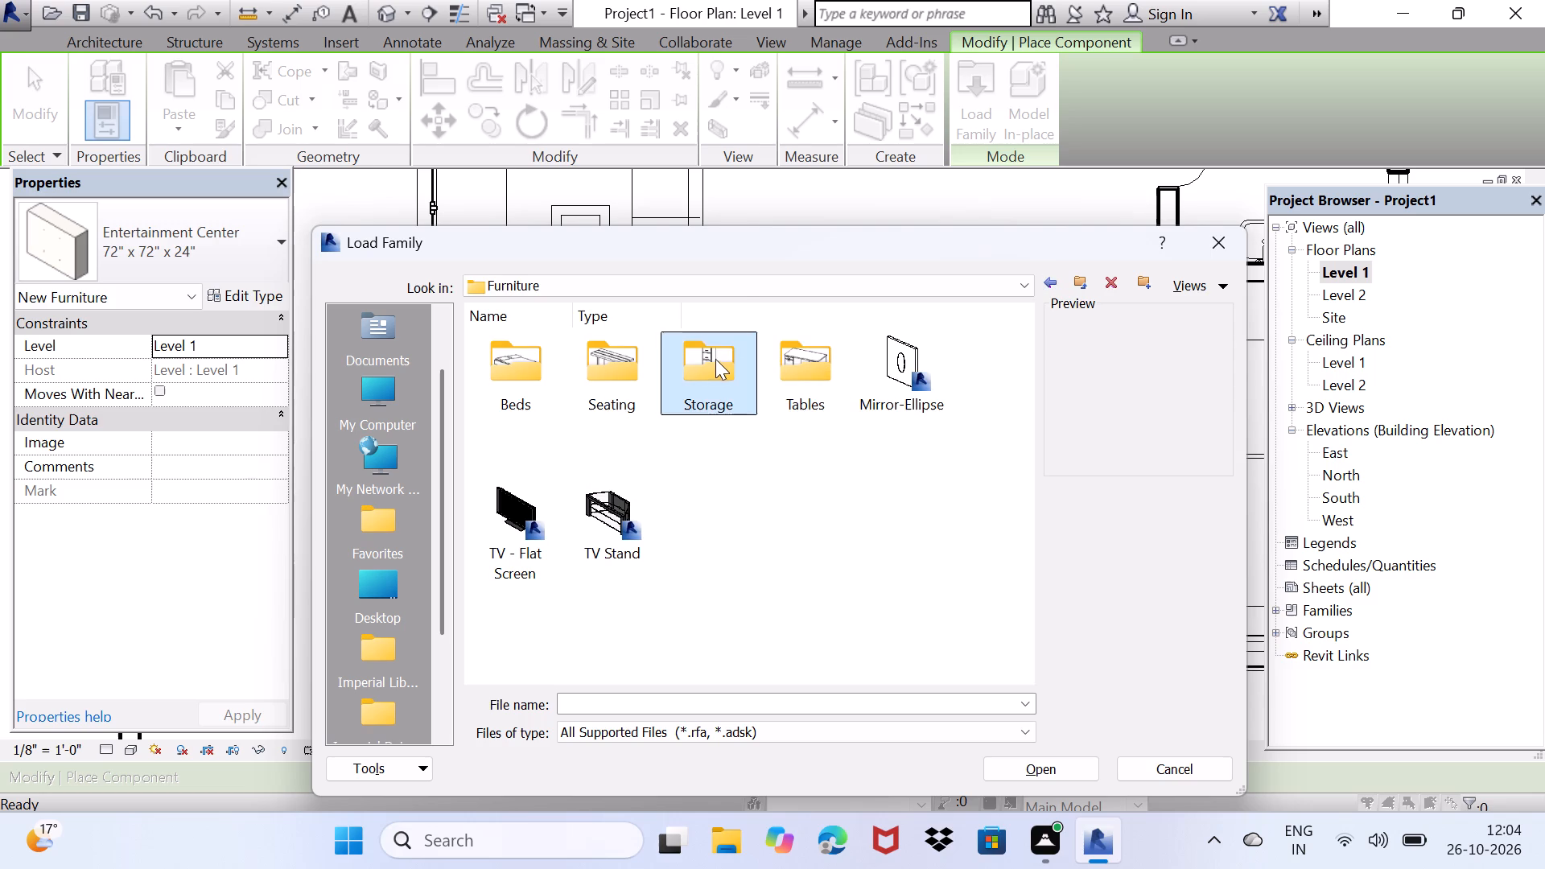
click(707, 358)
double_click(707, 358)
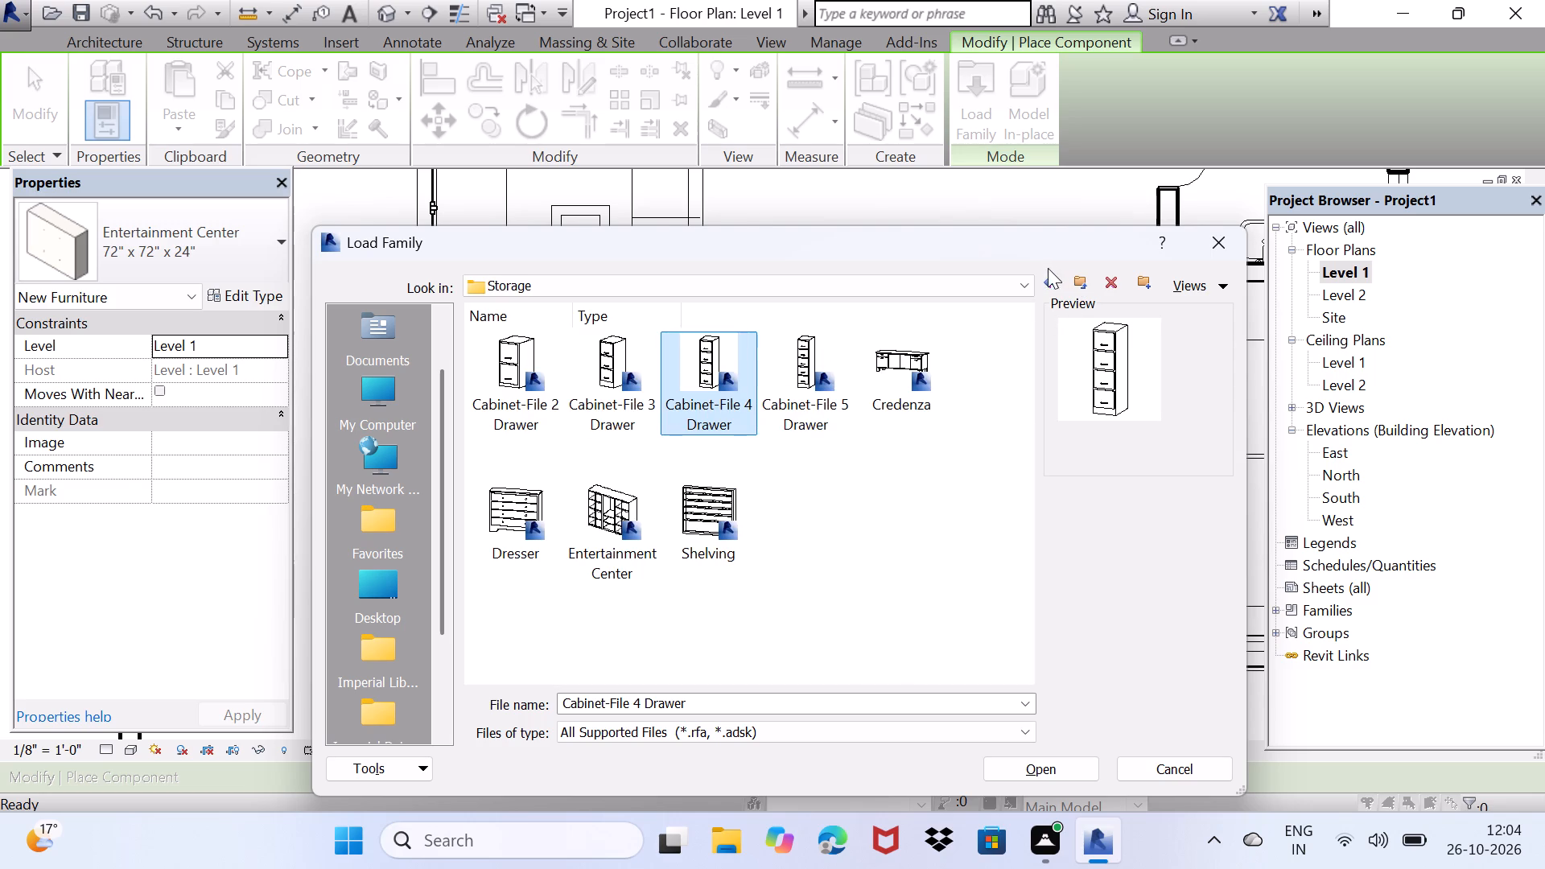
click(1048, 282)
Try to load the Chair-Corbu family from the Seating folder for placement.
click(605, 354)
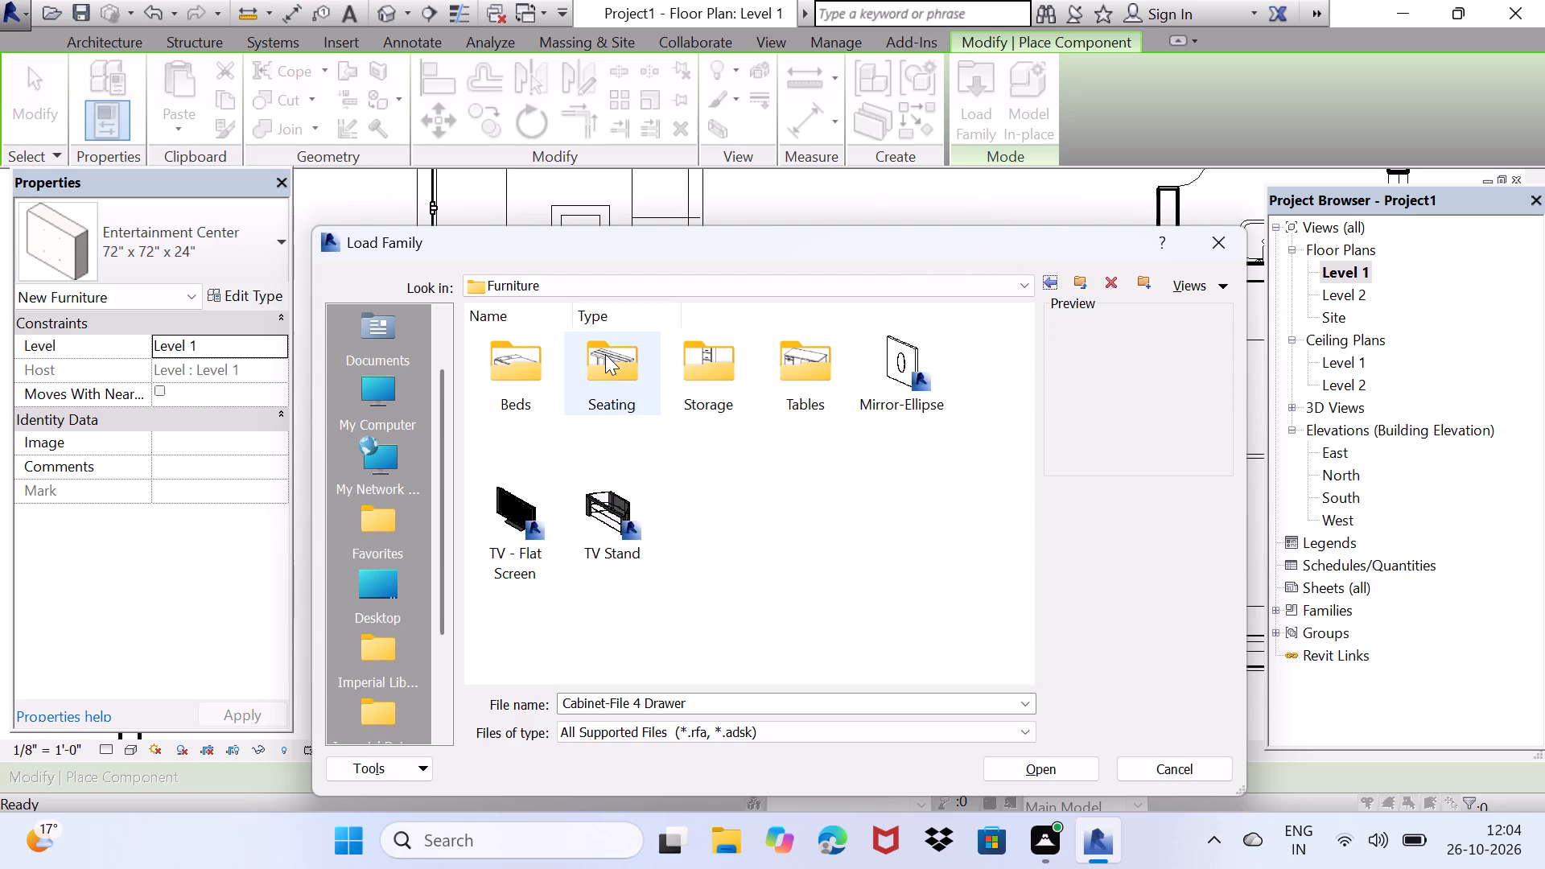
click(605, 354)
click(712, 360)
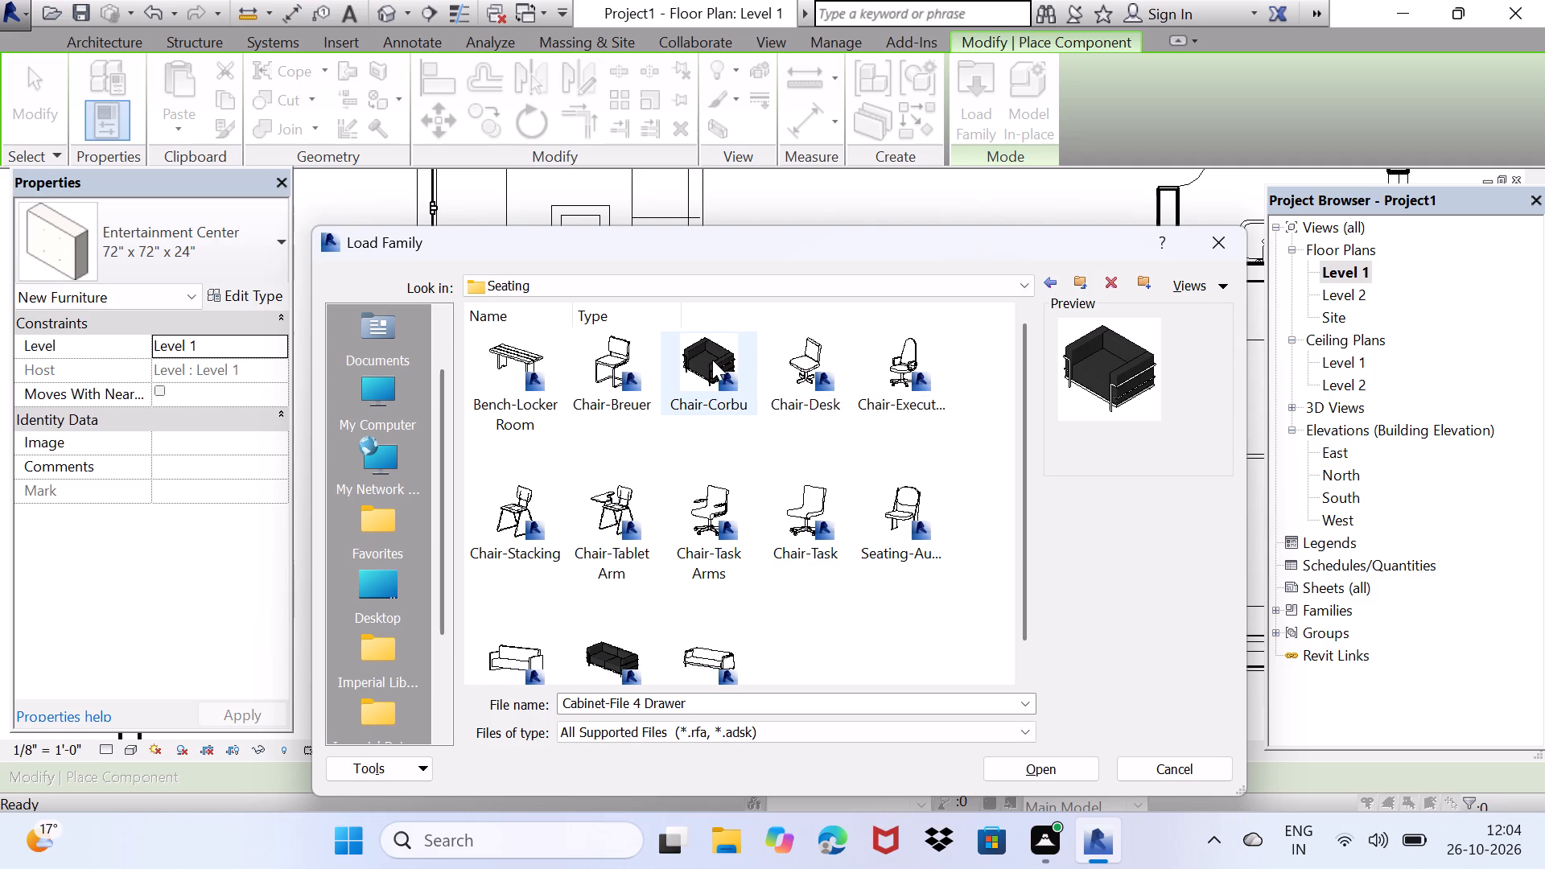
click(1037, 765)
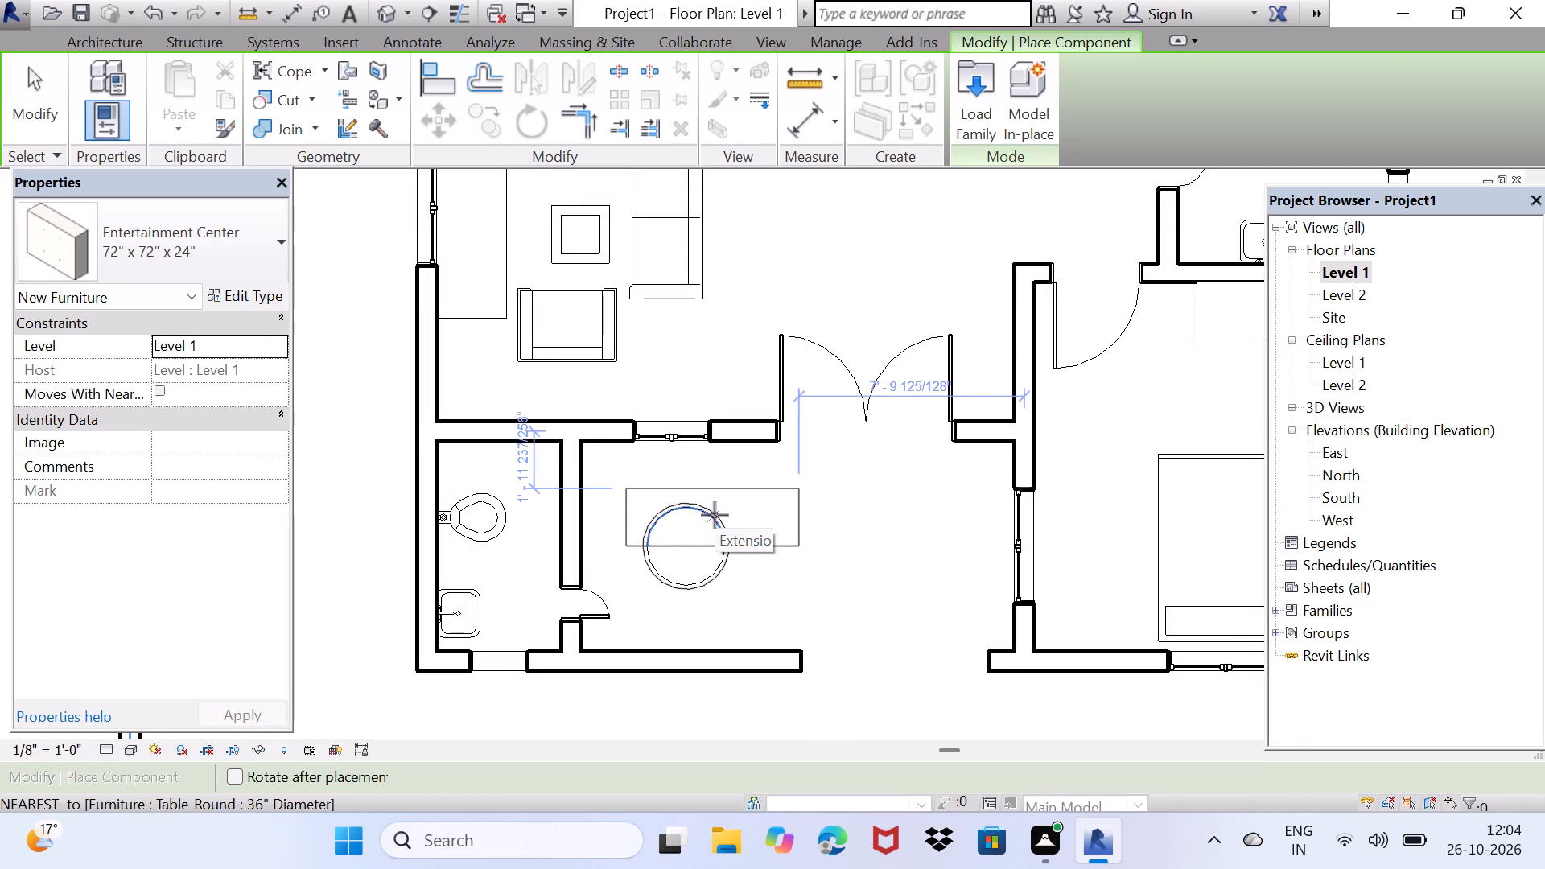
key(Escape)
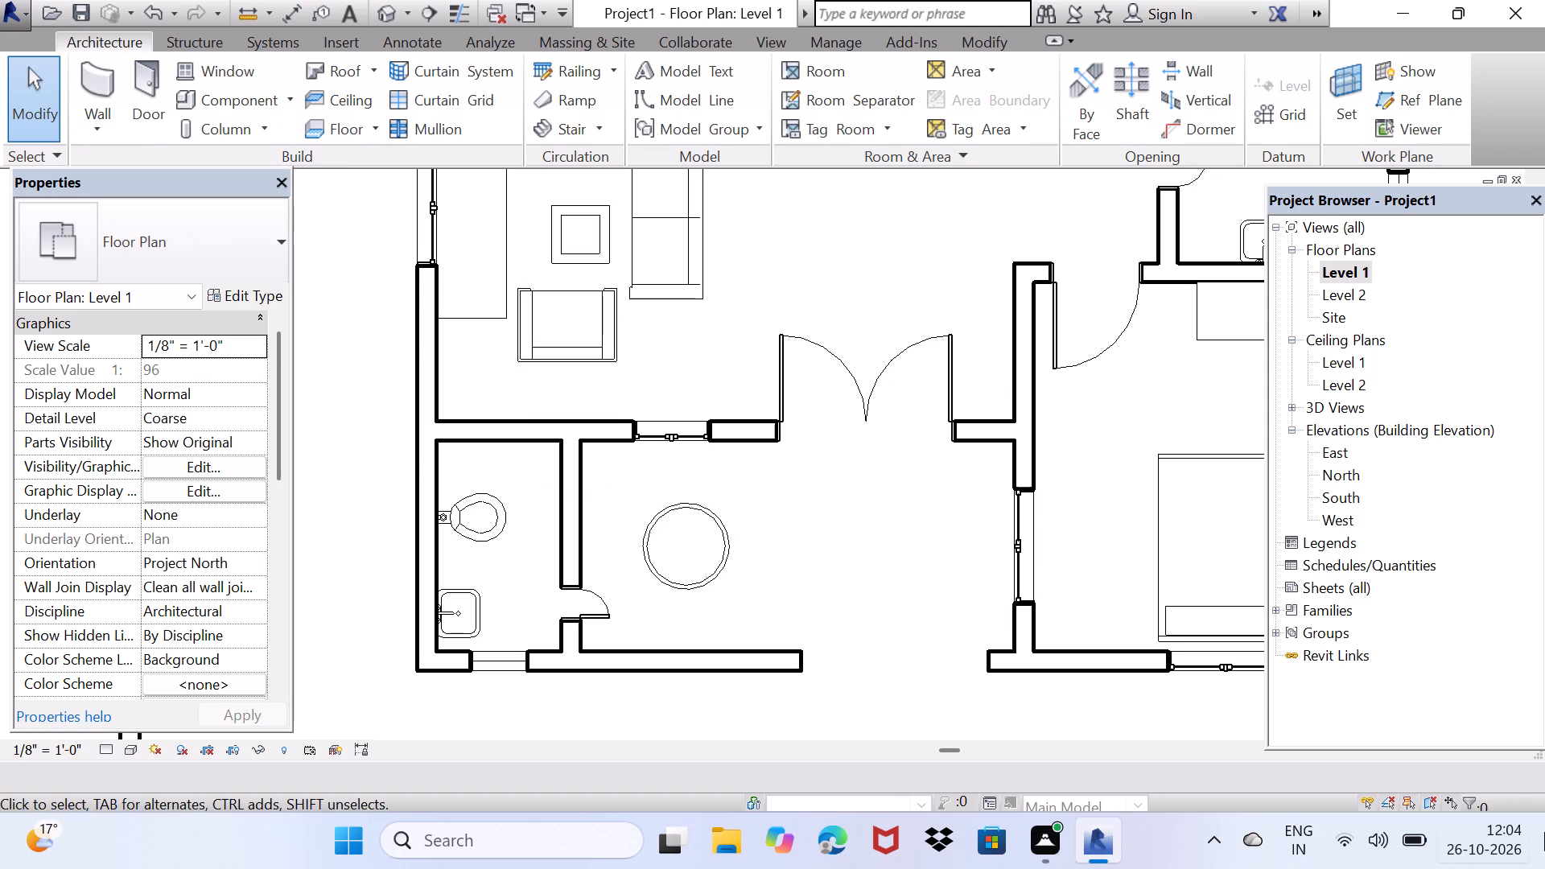
Load Chair-Corbu from the library's furniture Seating folder and set its Chair type as the component for placement.
double_click(199, 103)
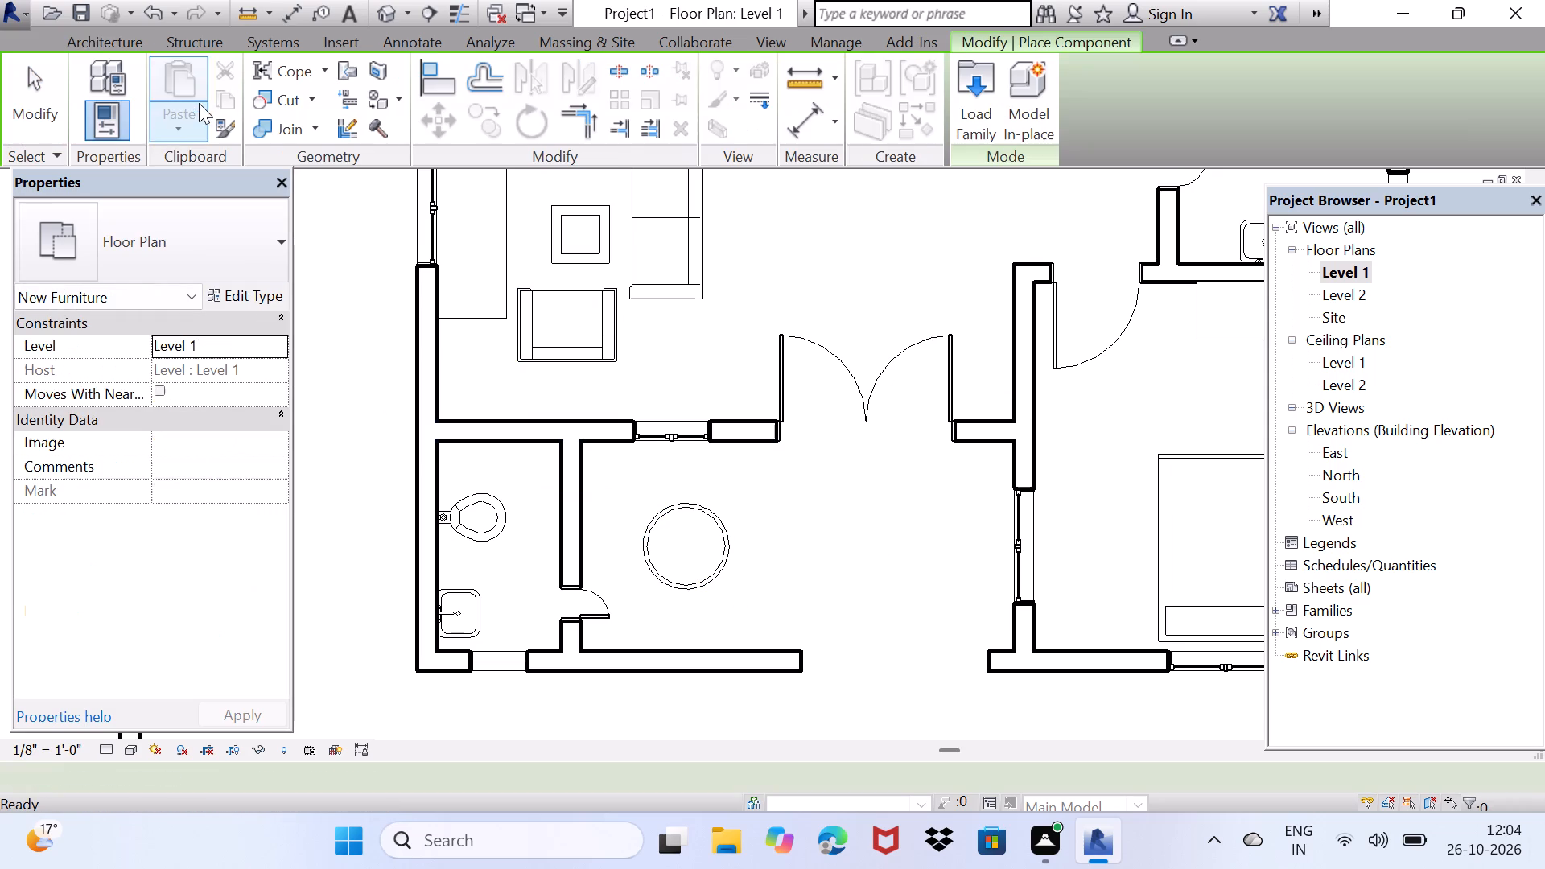
double_click(981, 92)
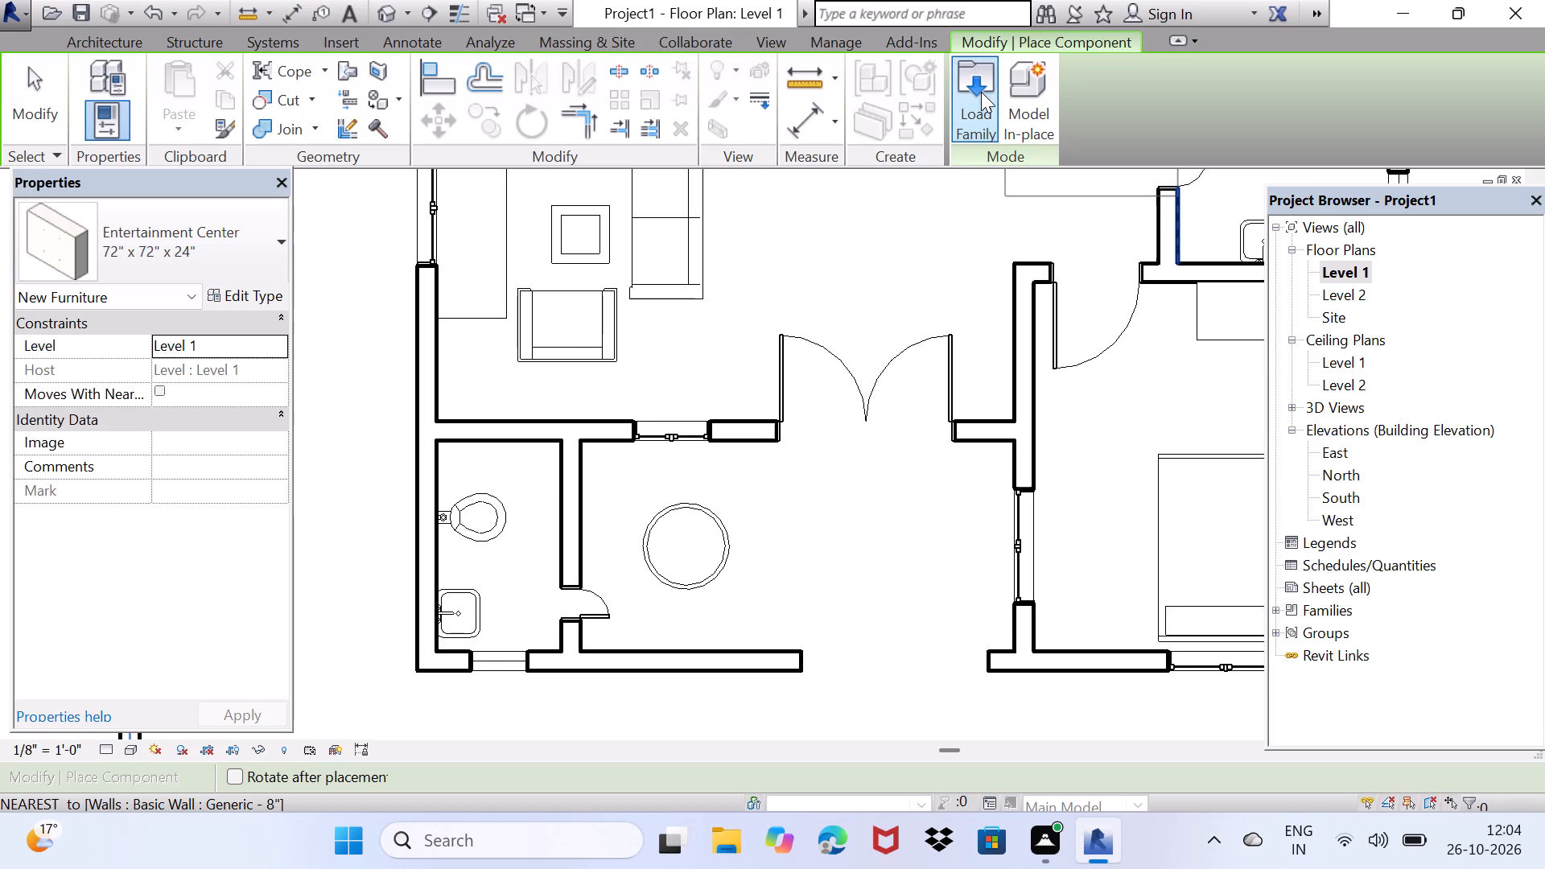
scroll(649, 468, down, 1)
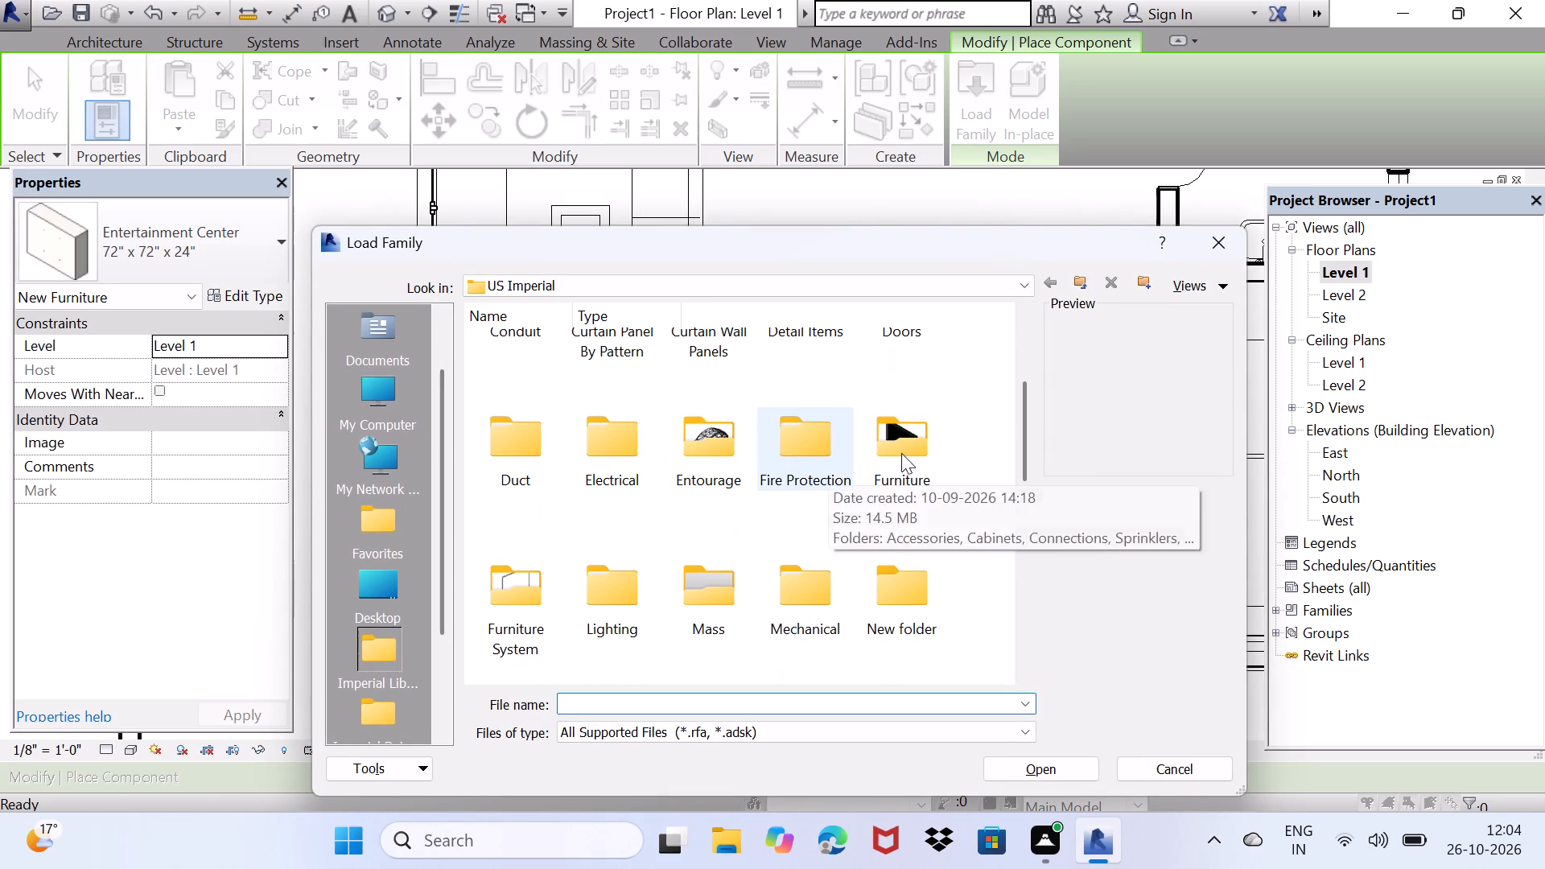
double_click(901, 453)
double_click(600, 346)
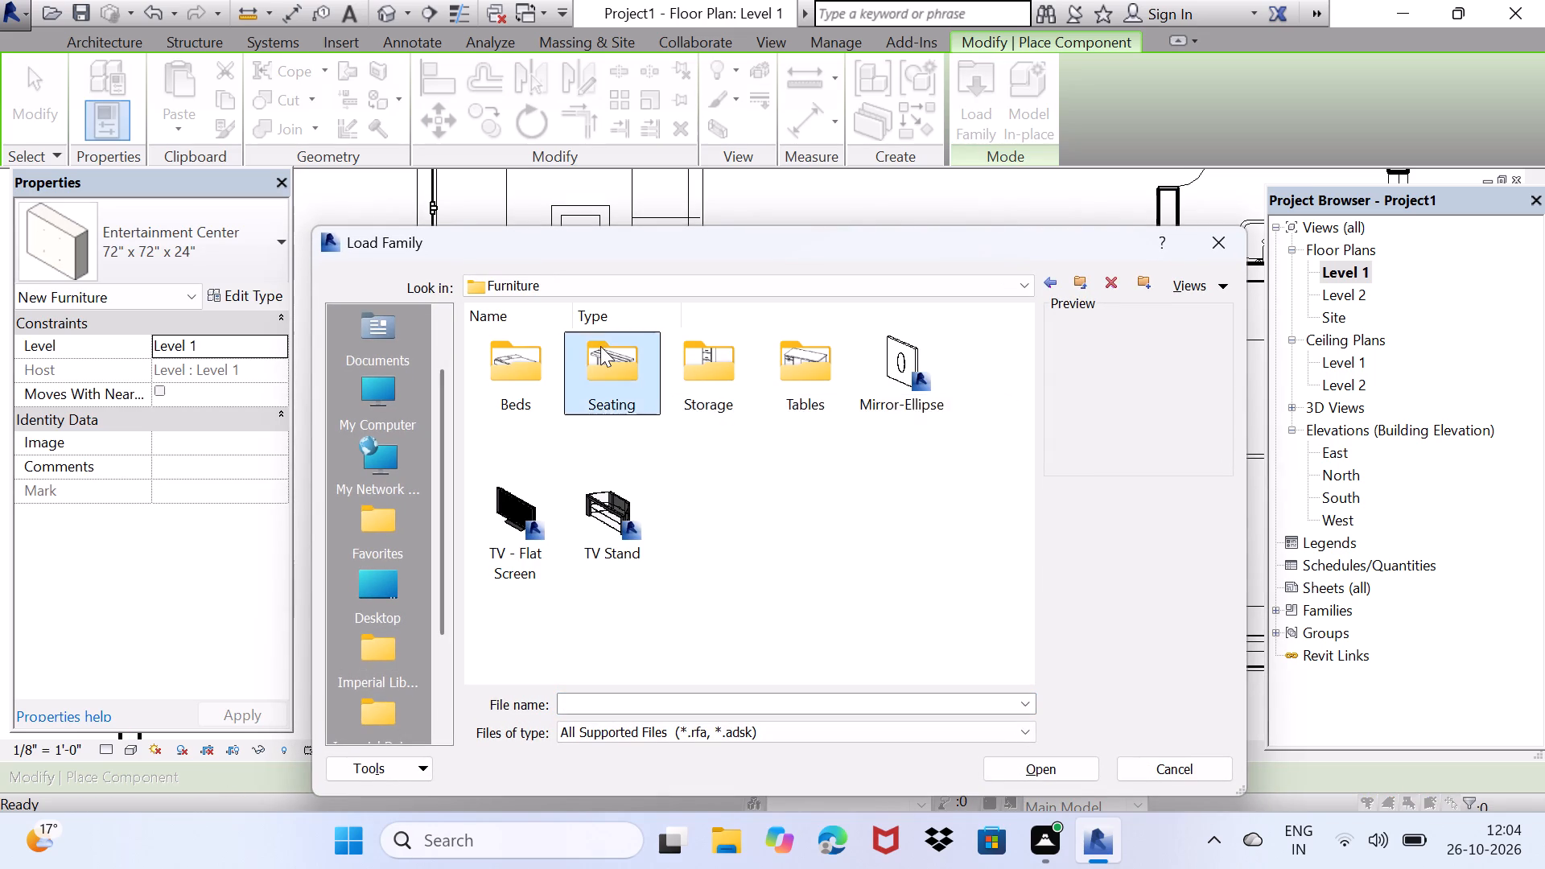
click(697, 350)
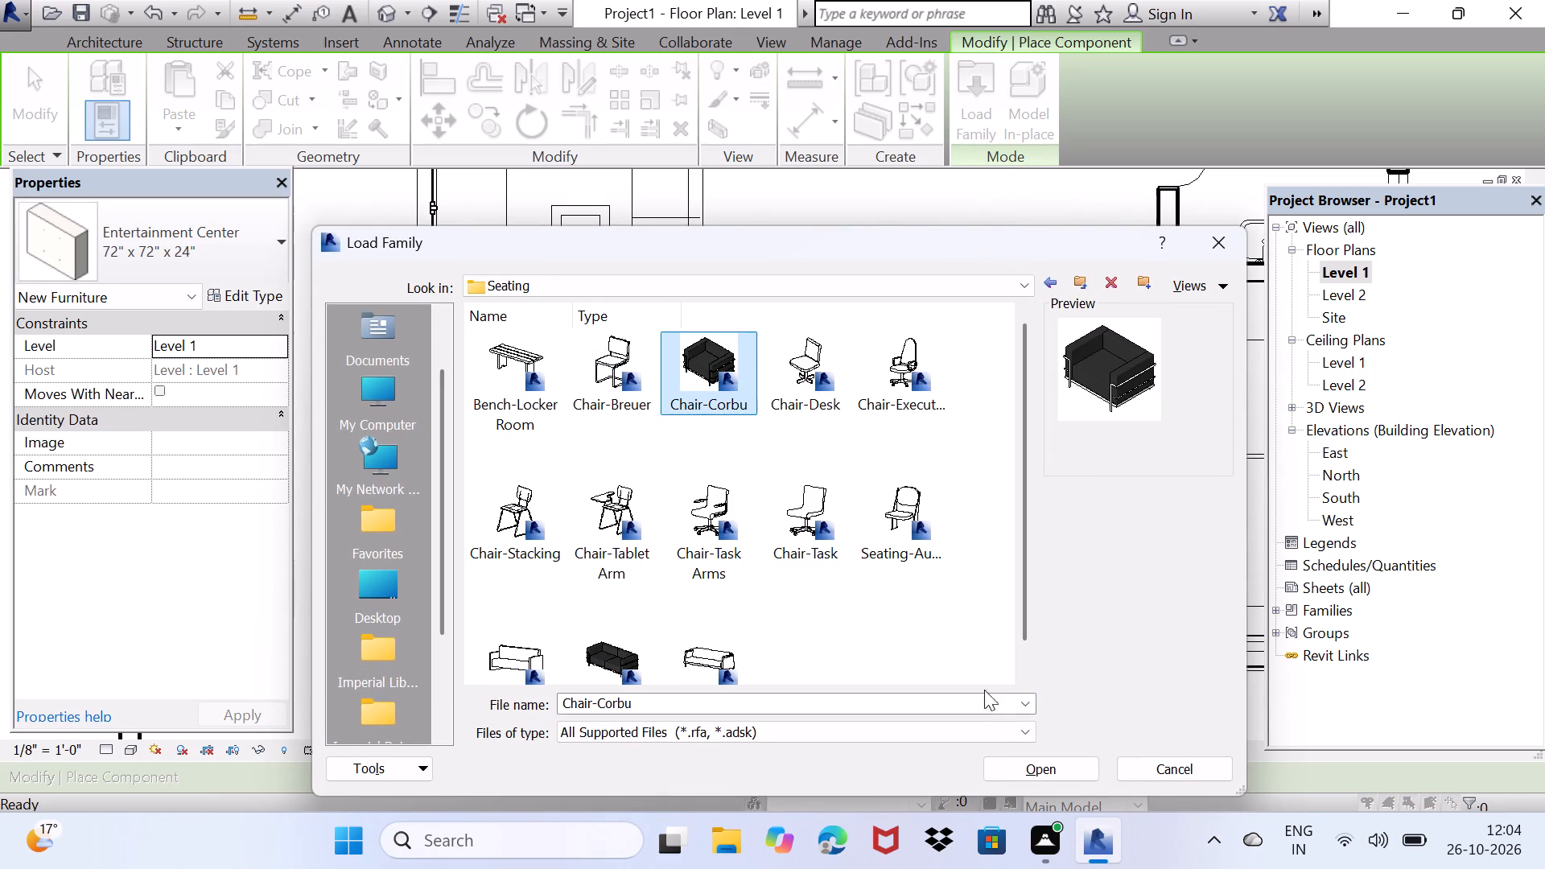
click(1037, 774)
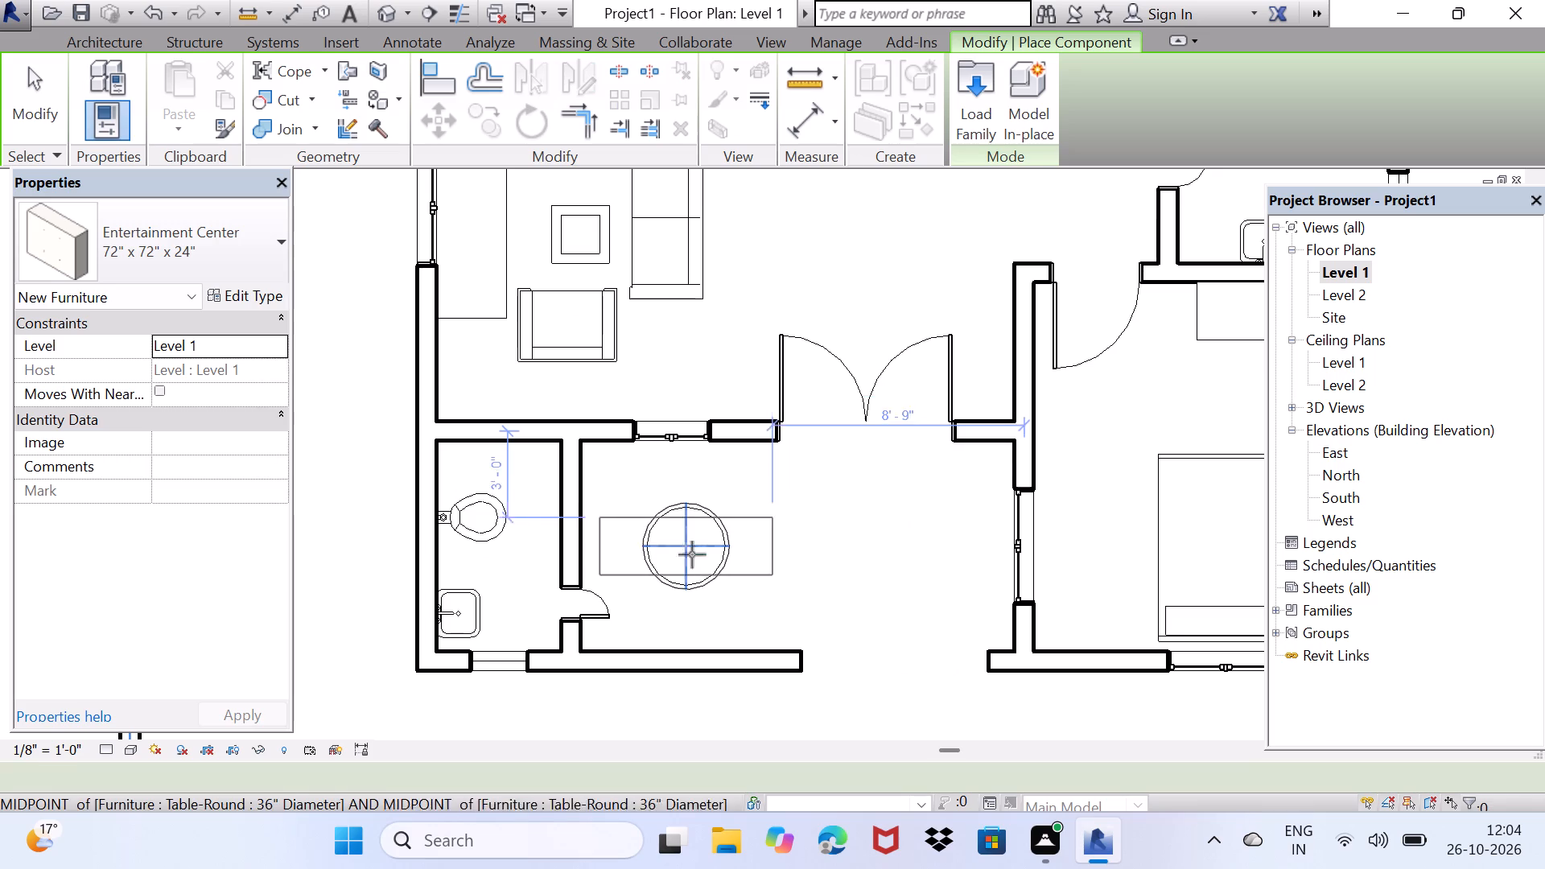
click(219, 220)
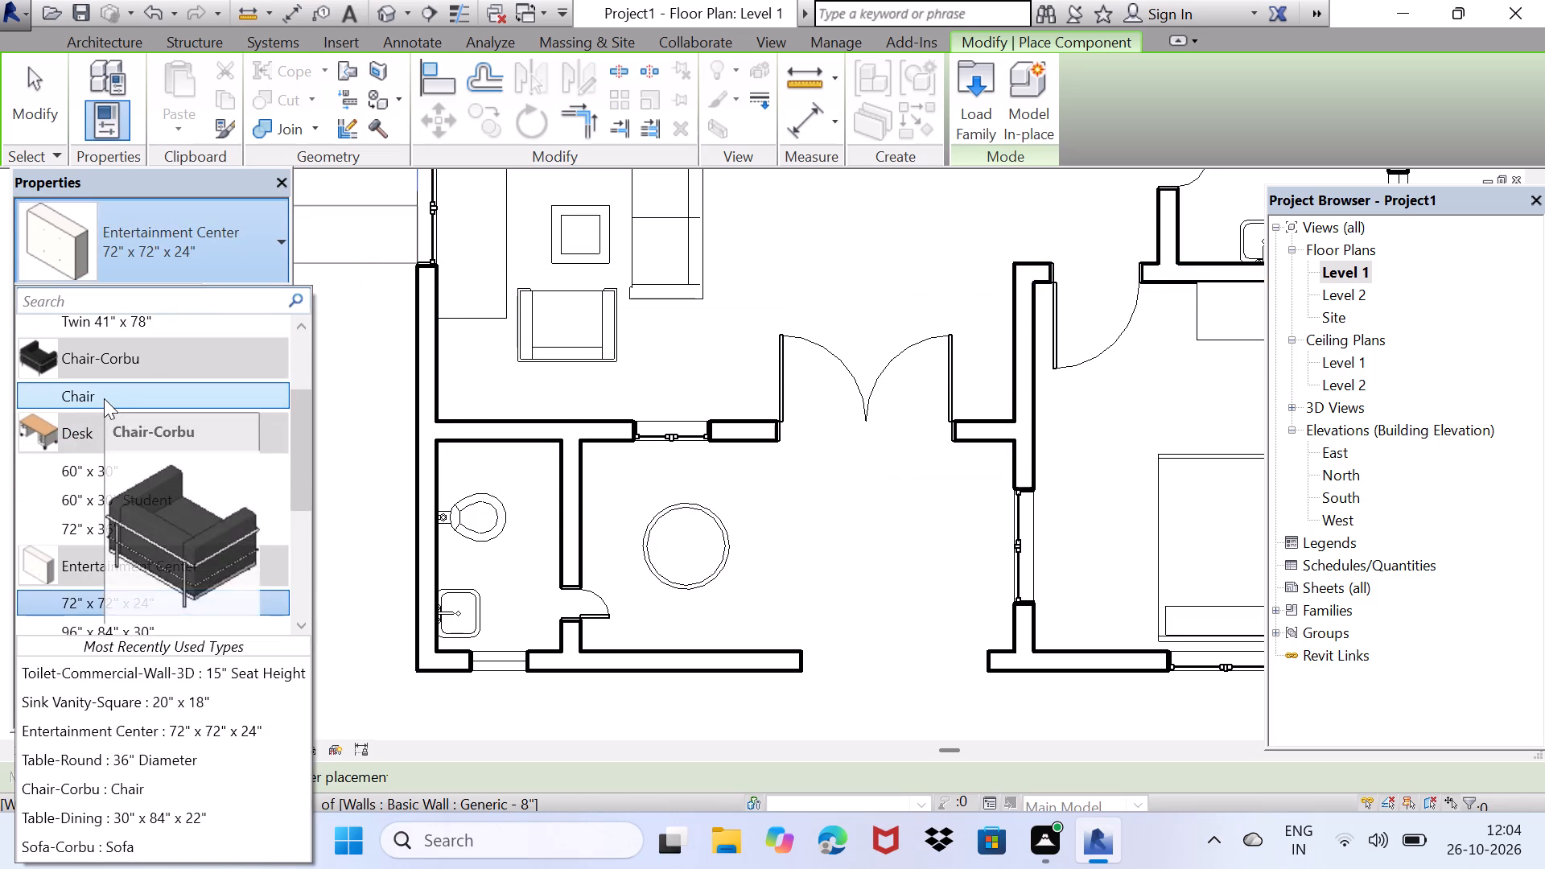
click(104, 398)
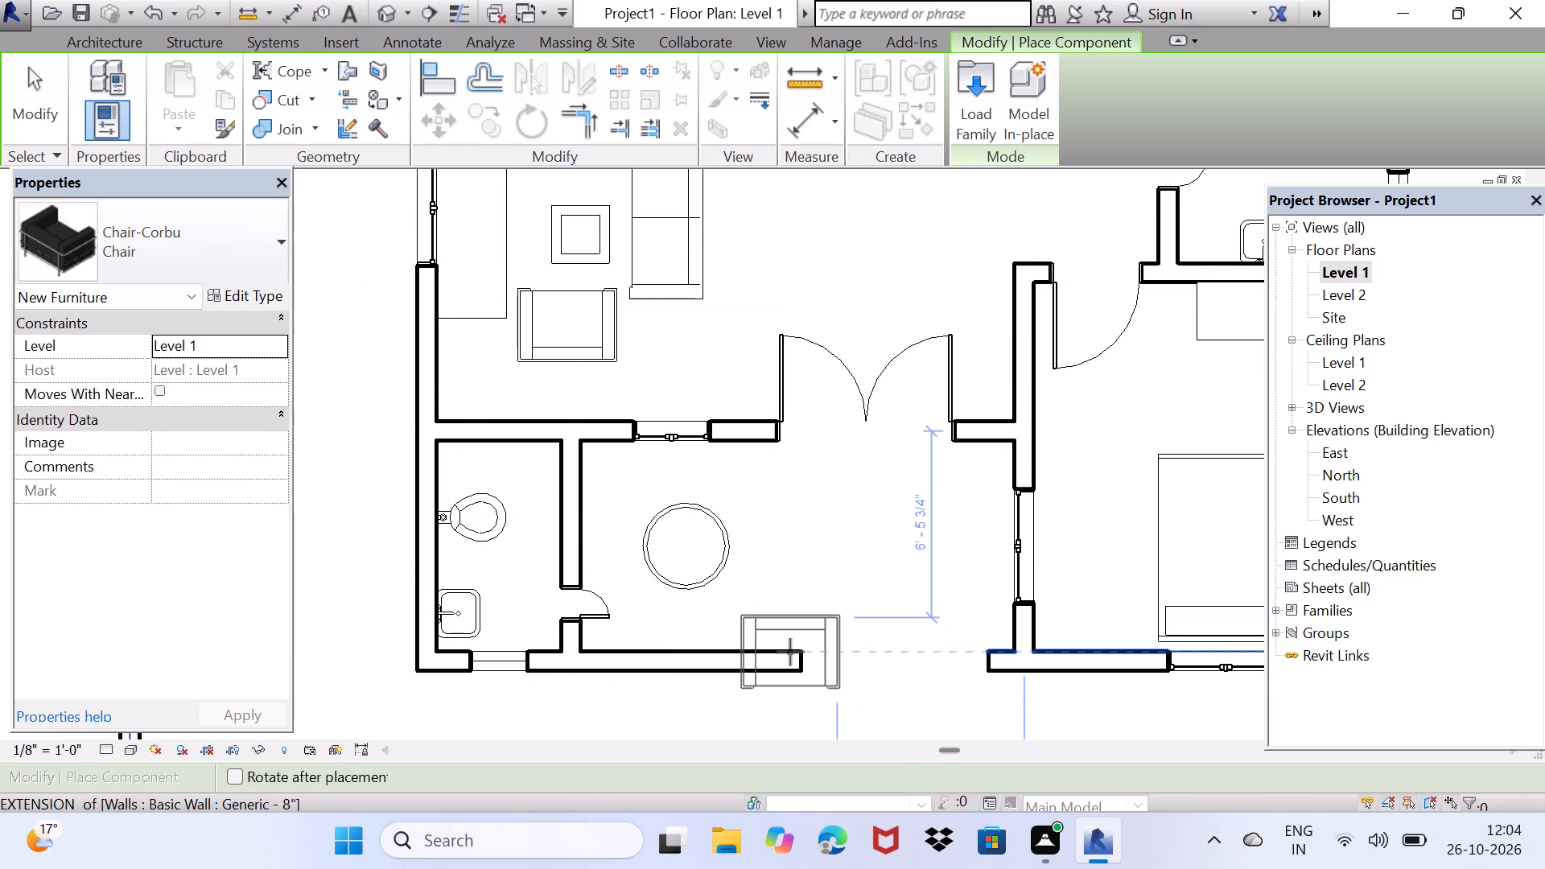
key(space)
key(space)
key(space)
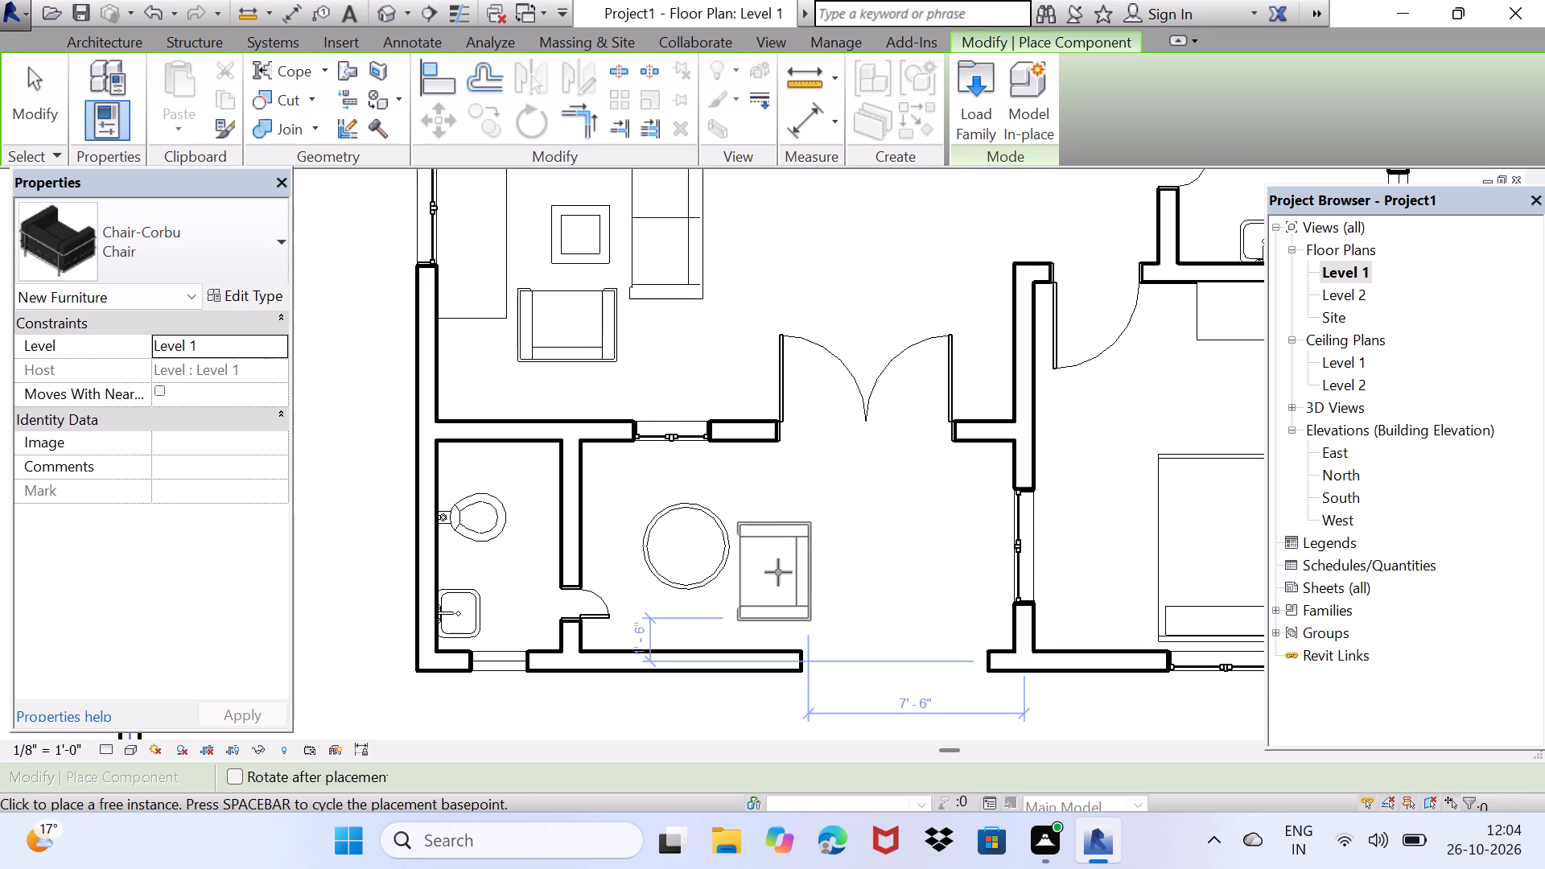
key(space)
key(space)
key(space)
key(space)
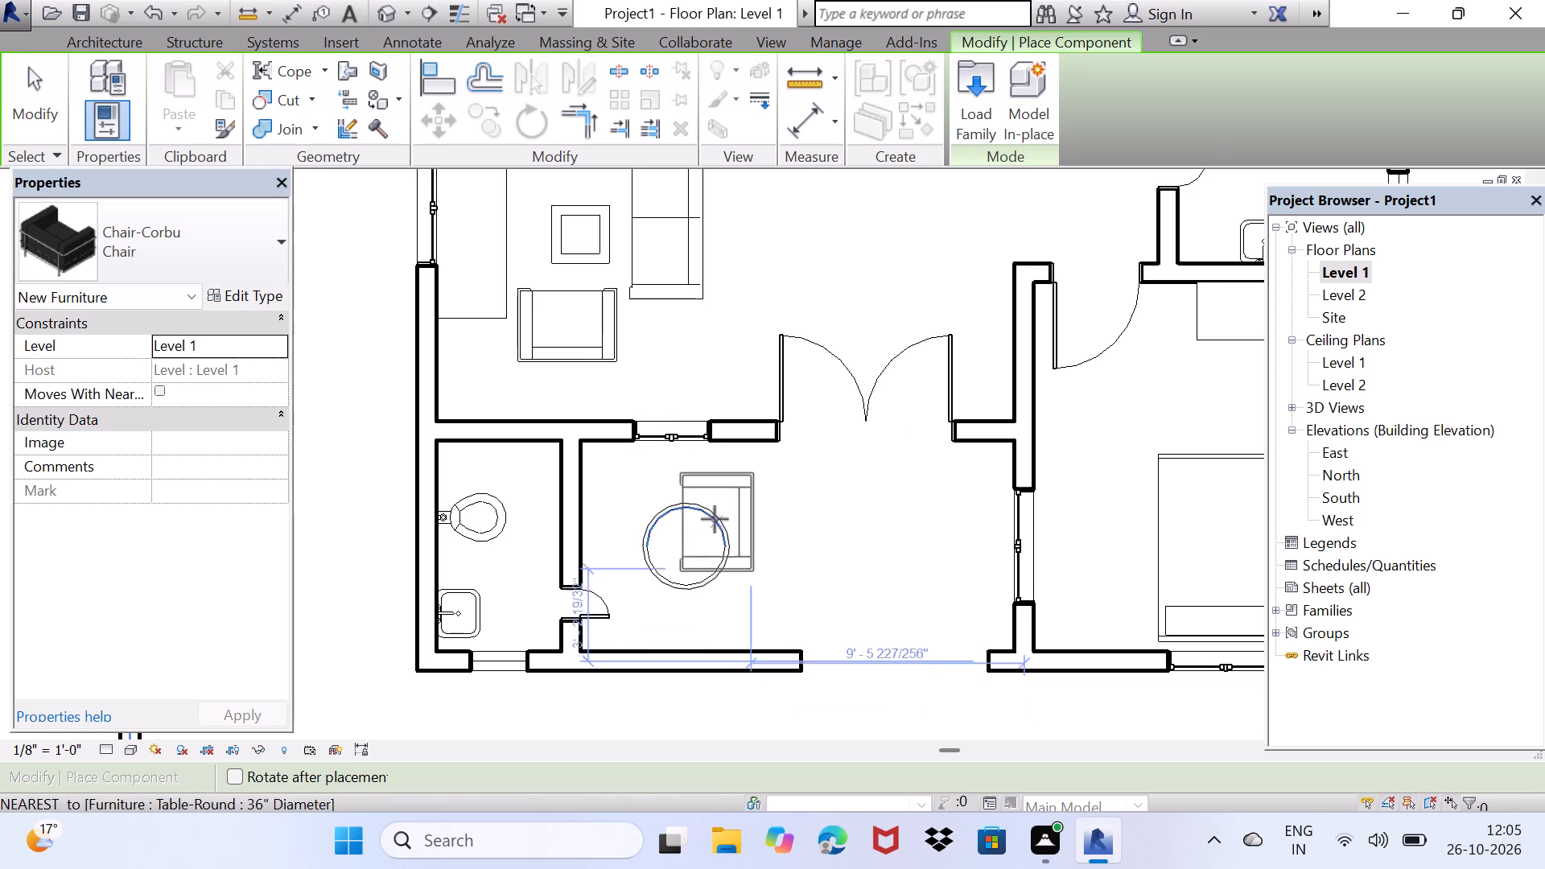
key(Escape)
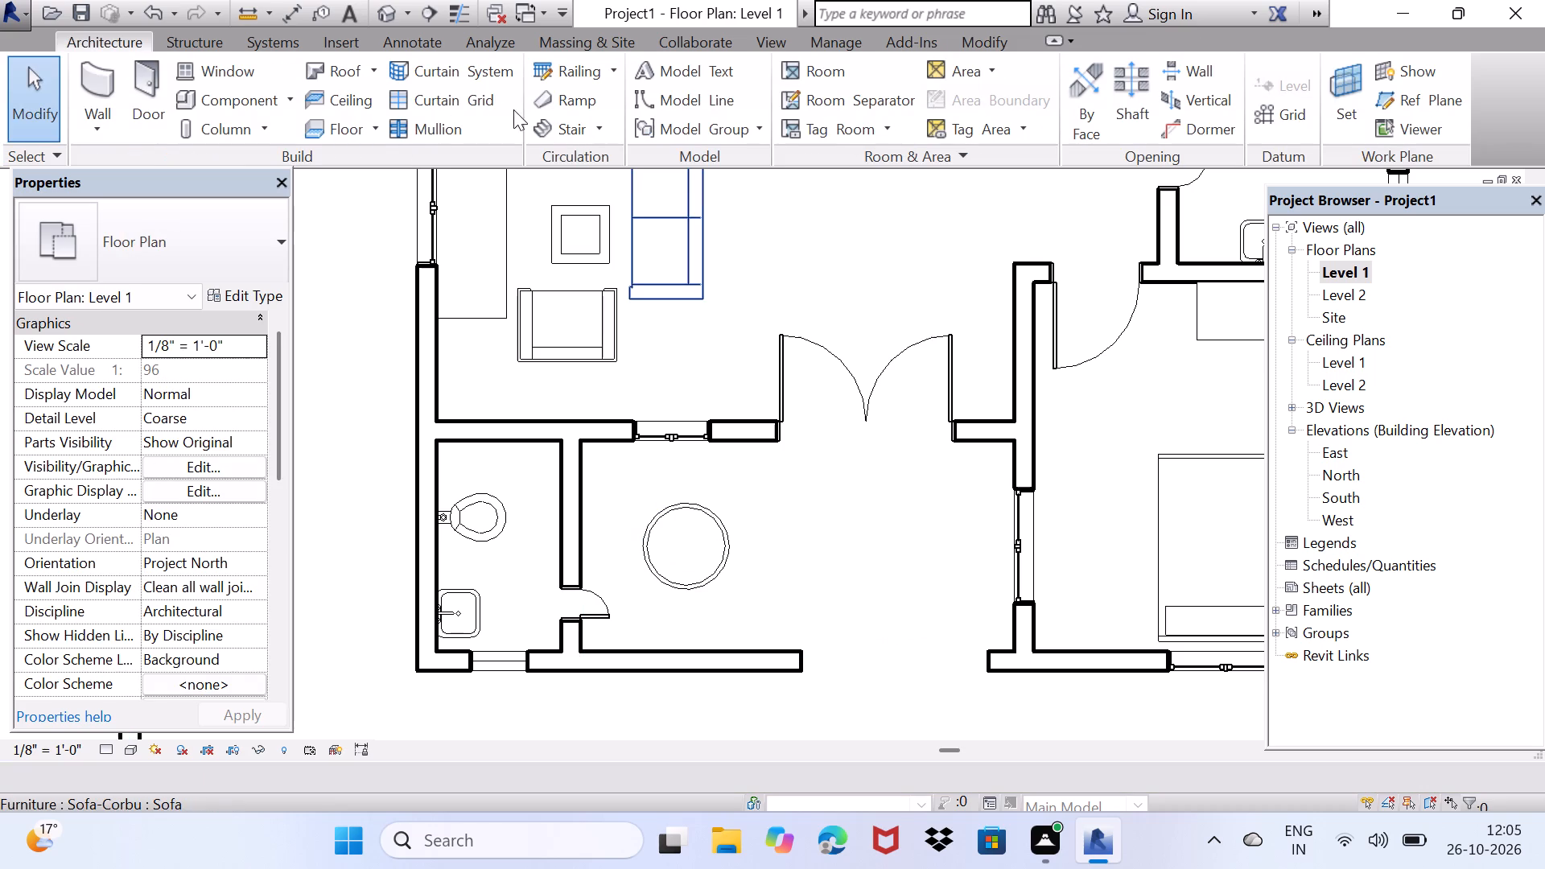
Restart component placement with the Chair-Corbu type active.
click(219, 90)
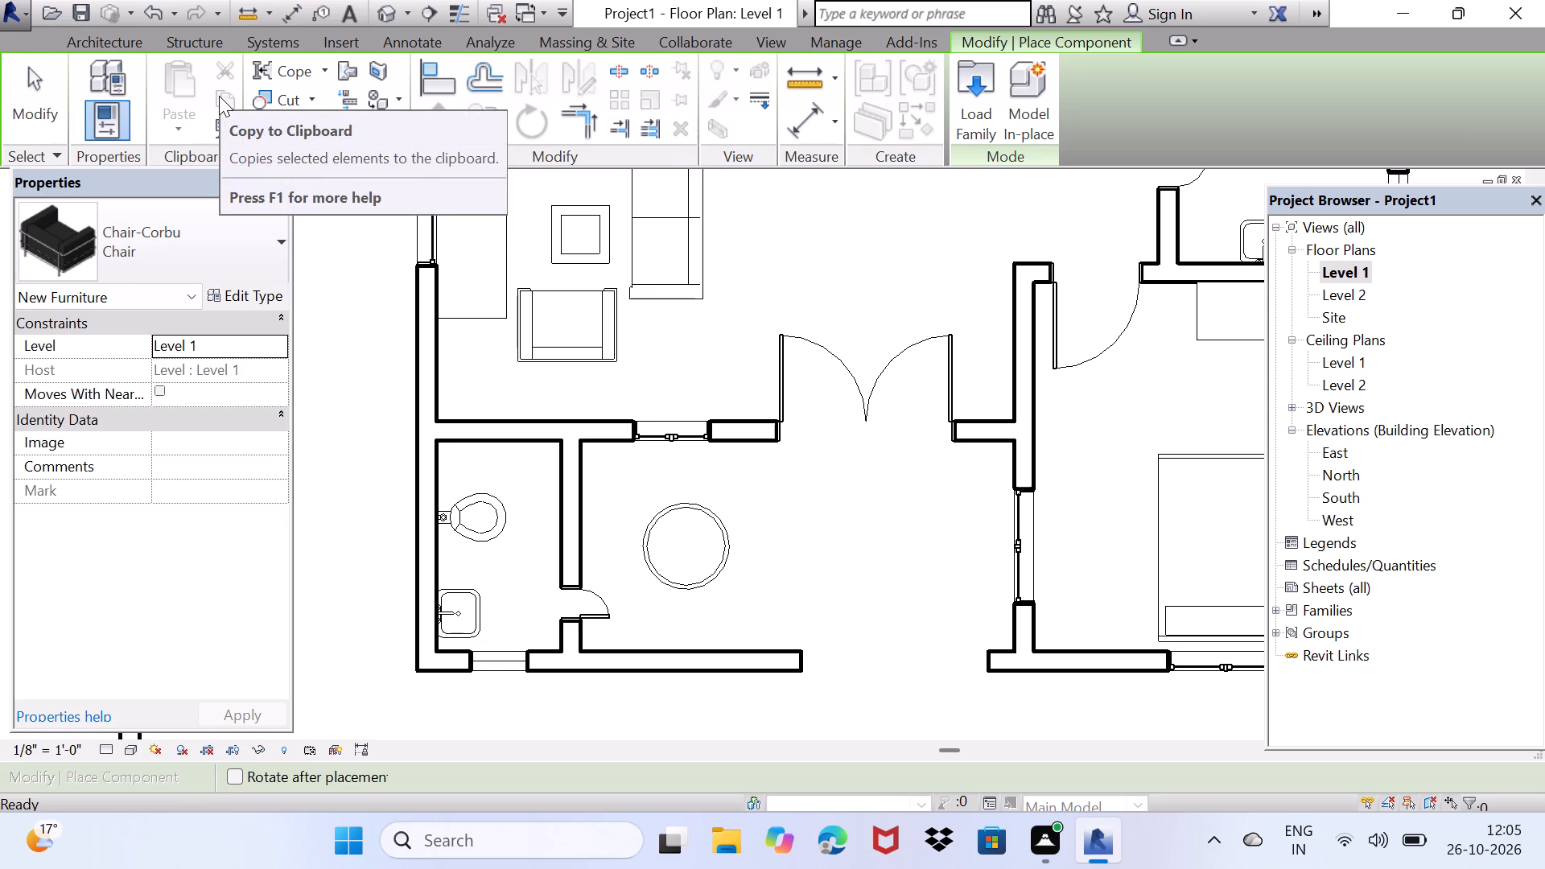
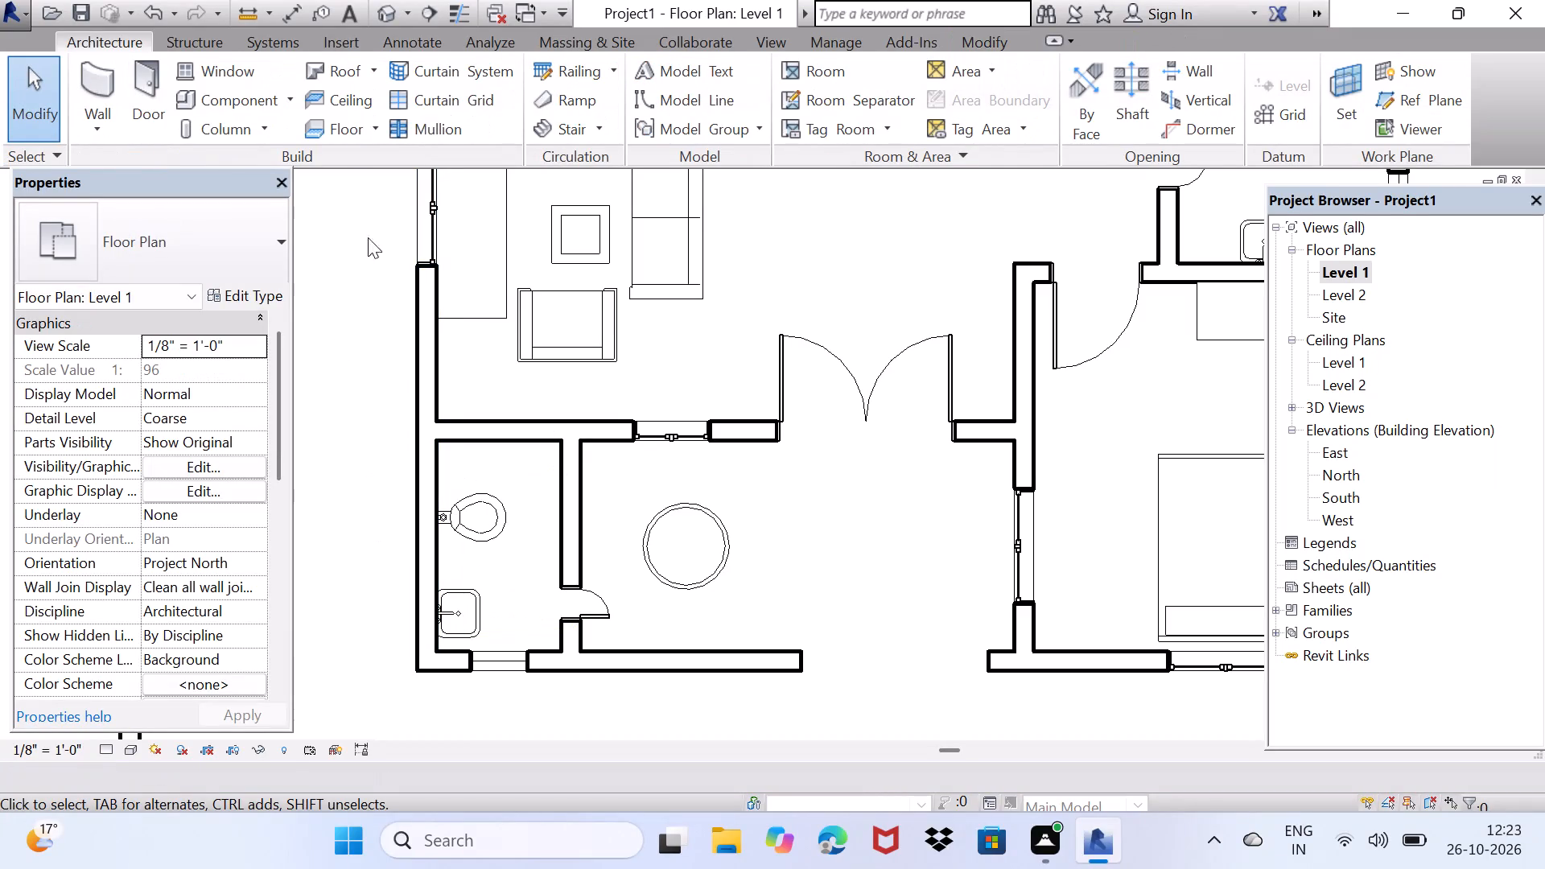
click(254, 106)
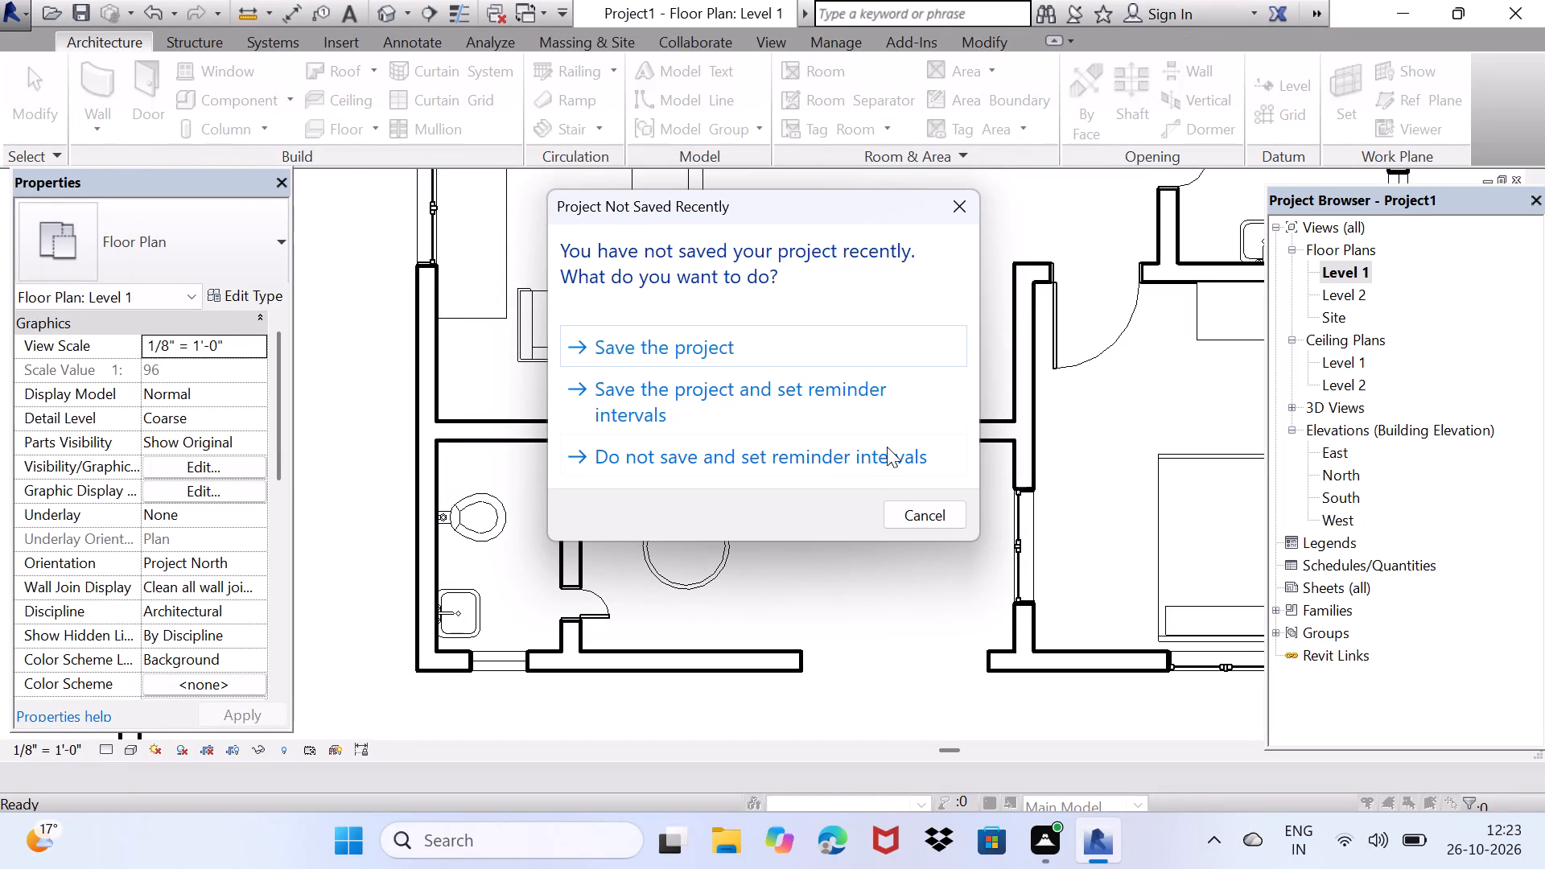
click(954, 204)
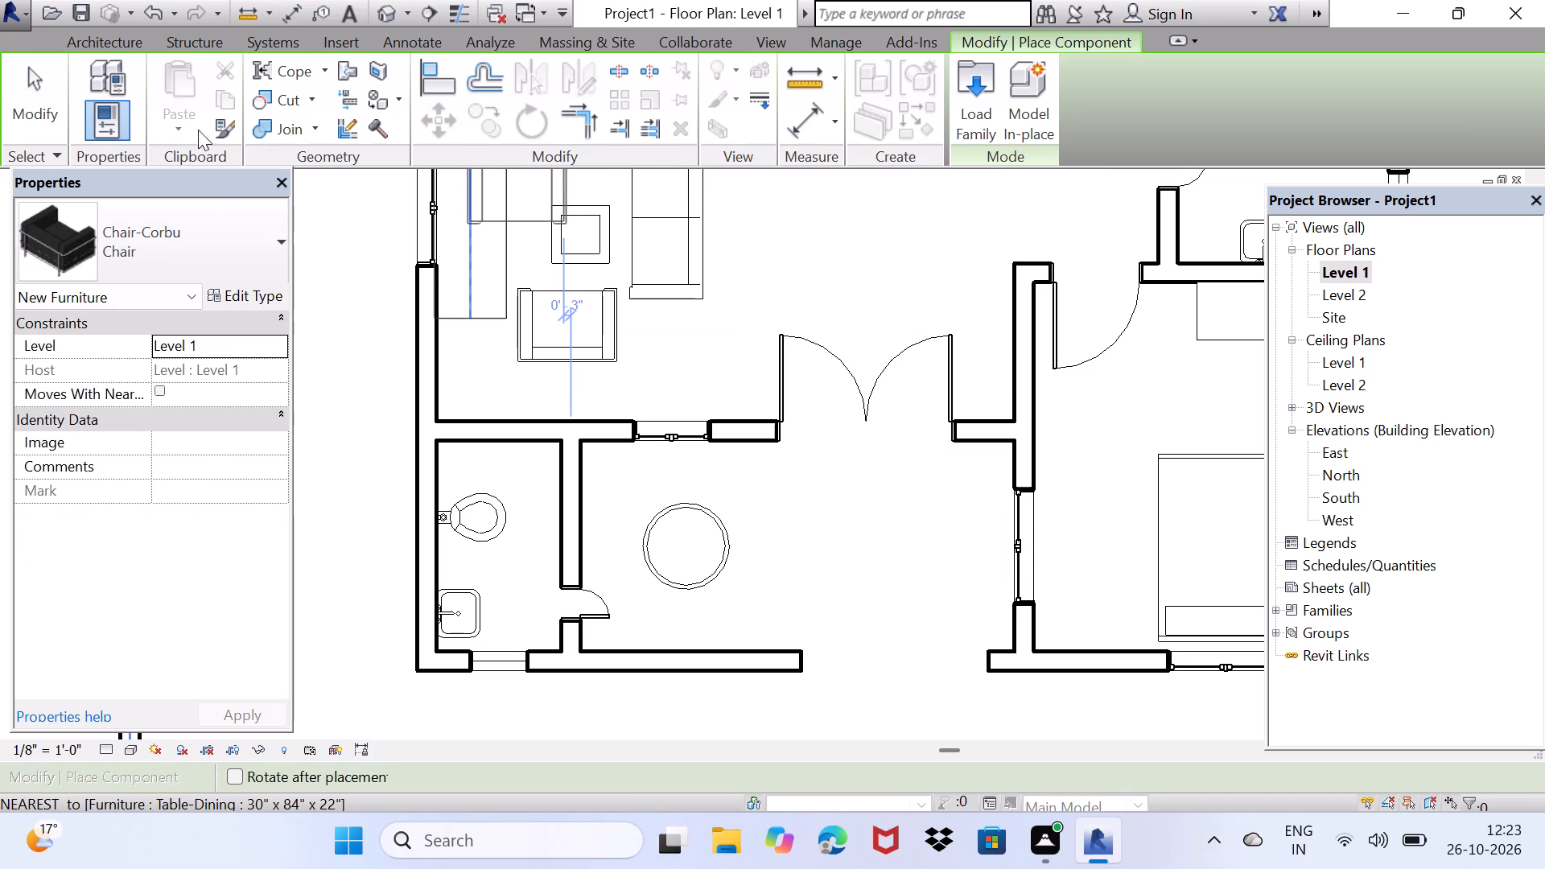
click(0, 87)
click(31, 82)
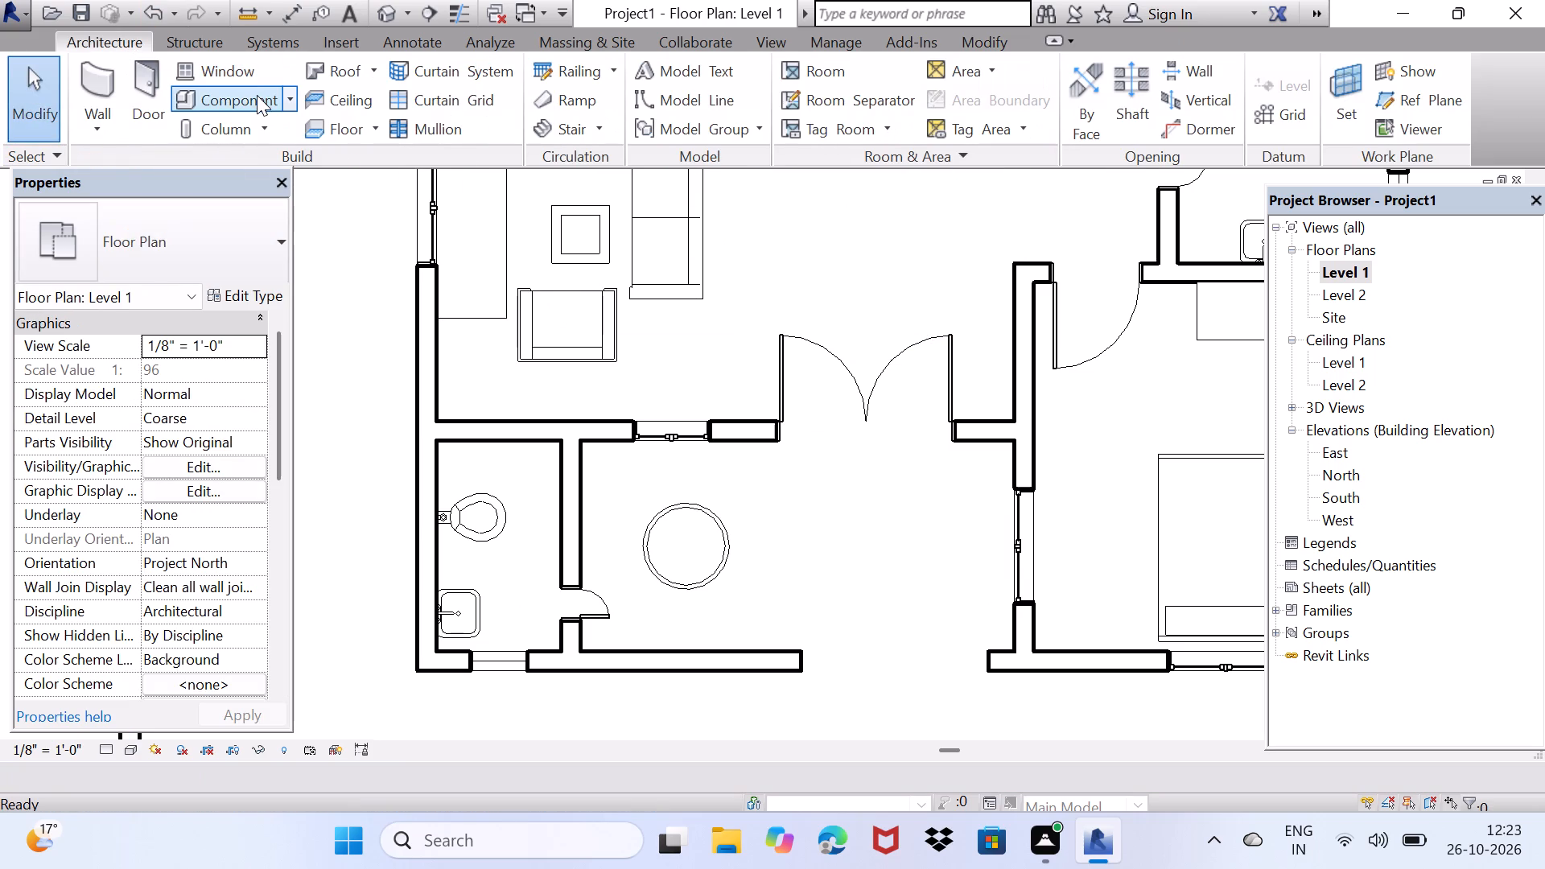
Restart component placement and look through the Entourage, Furniture and Tables folders of the US Imperial family library.
click(257, 95)
click(257, 95)
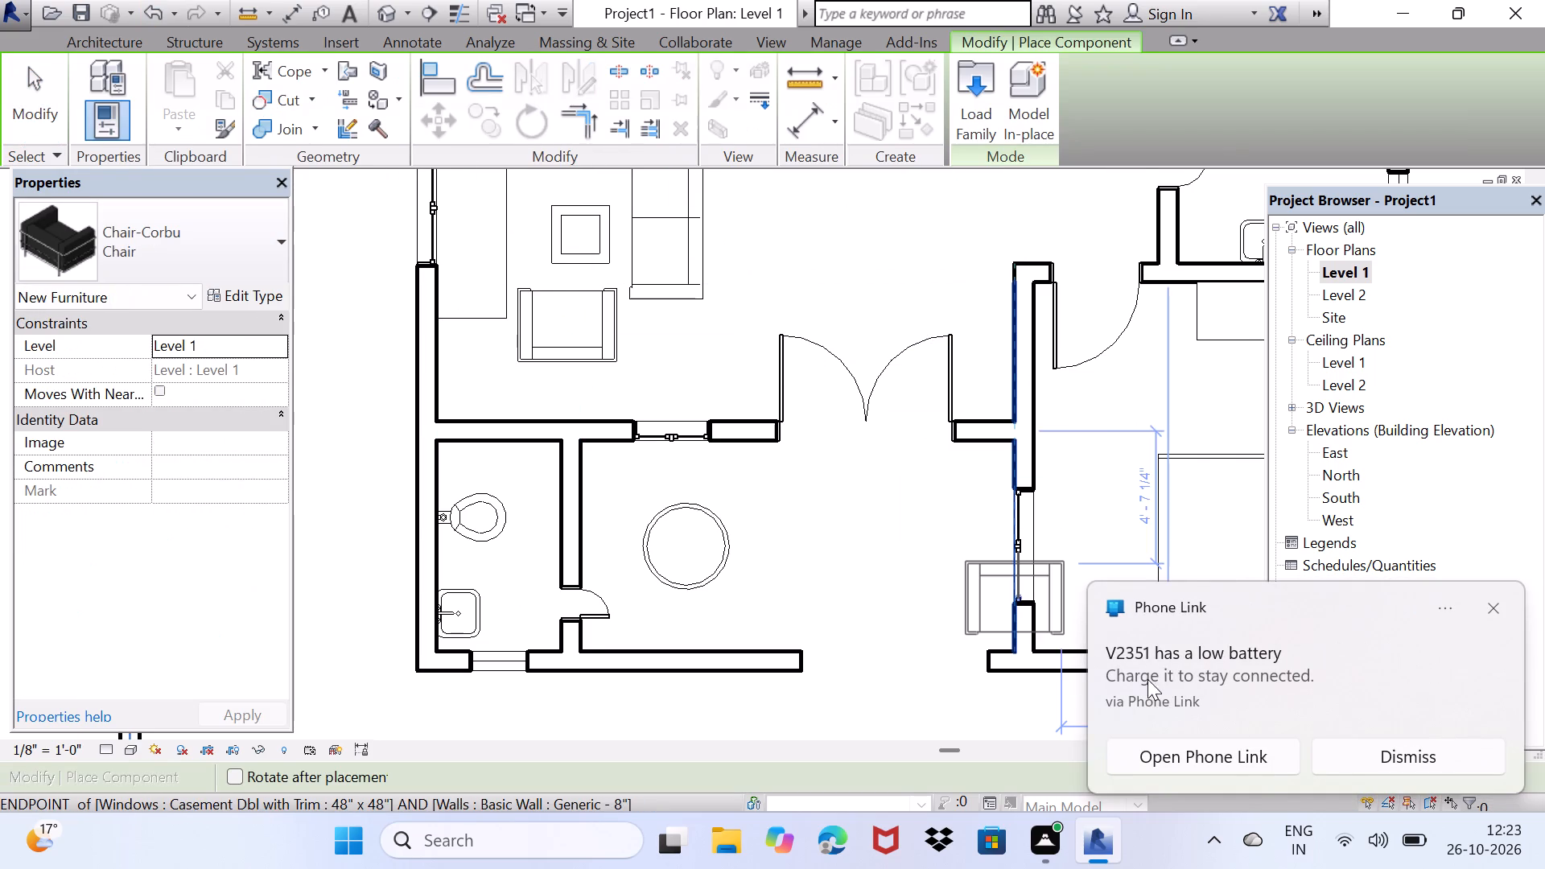
click(1495, 610)
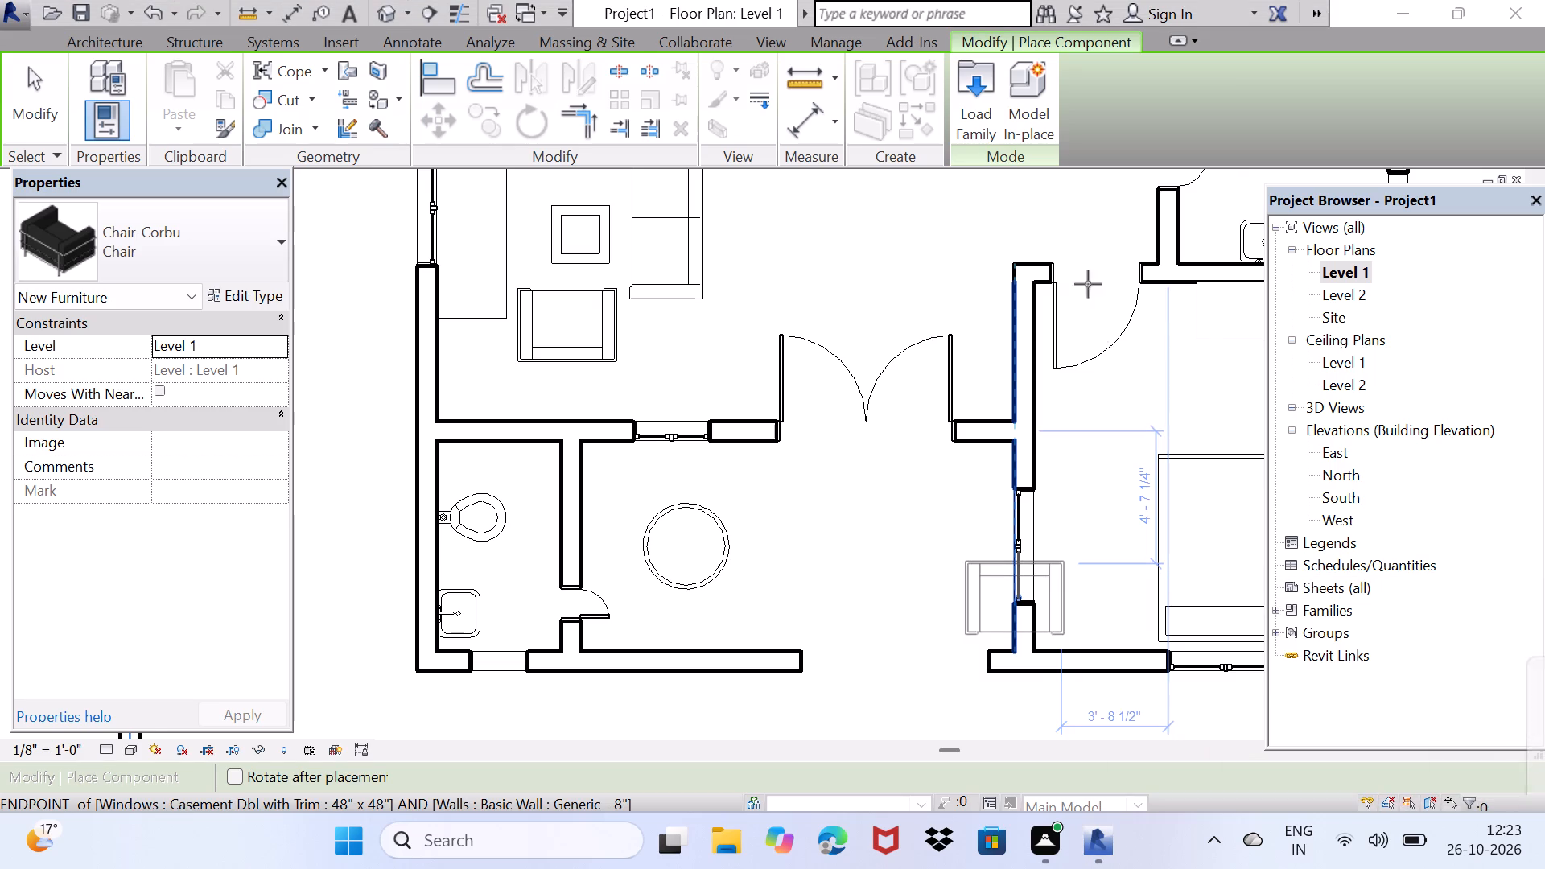
double_click(970, 115)
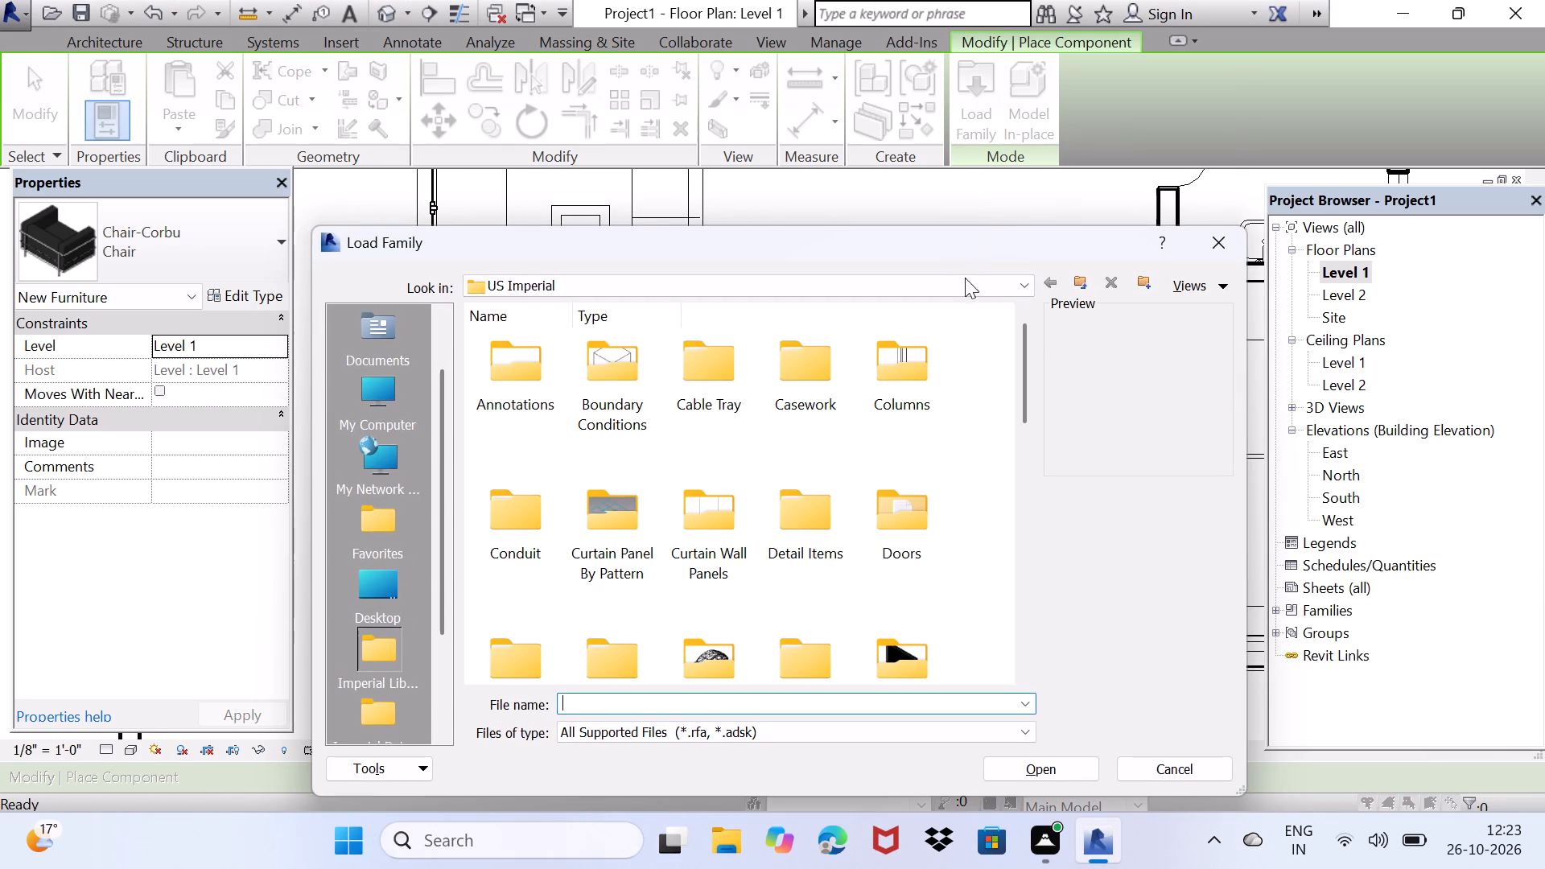
scroll(816, 513, down, 3)
scroll(819, 508, up, 1)
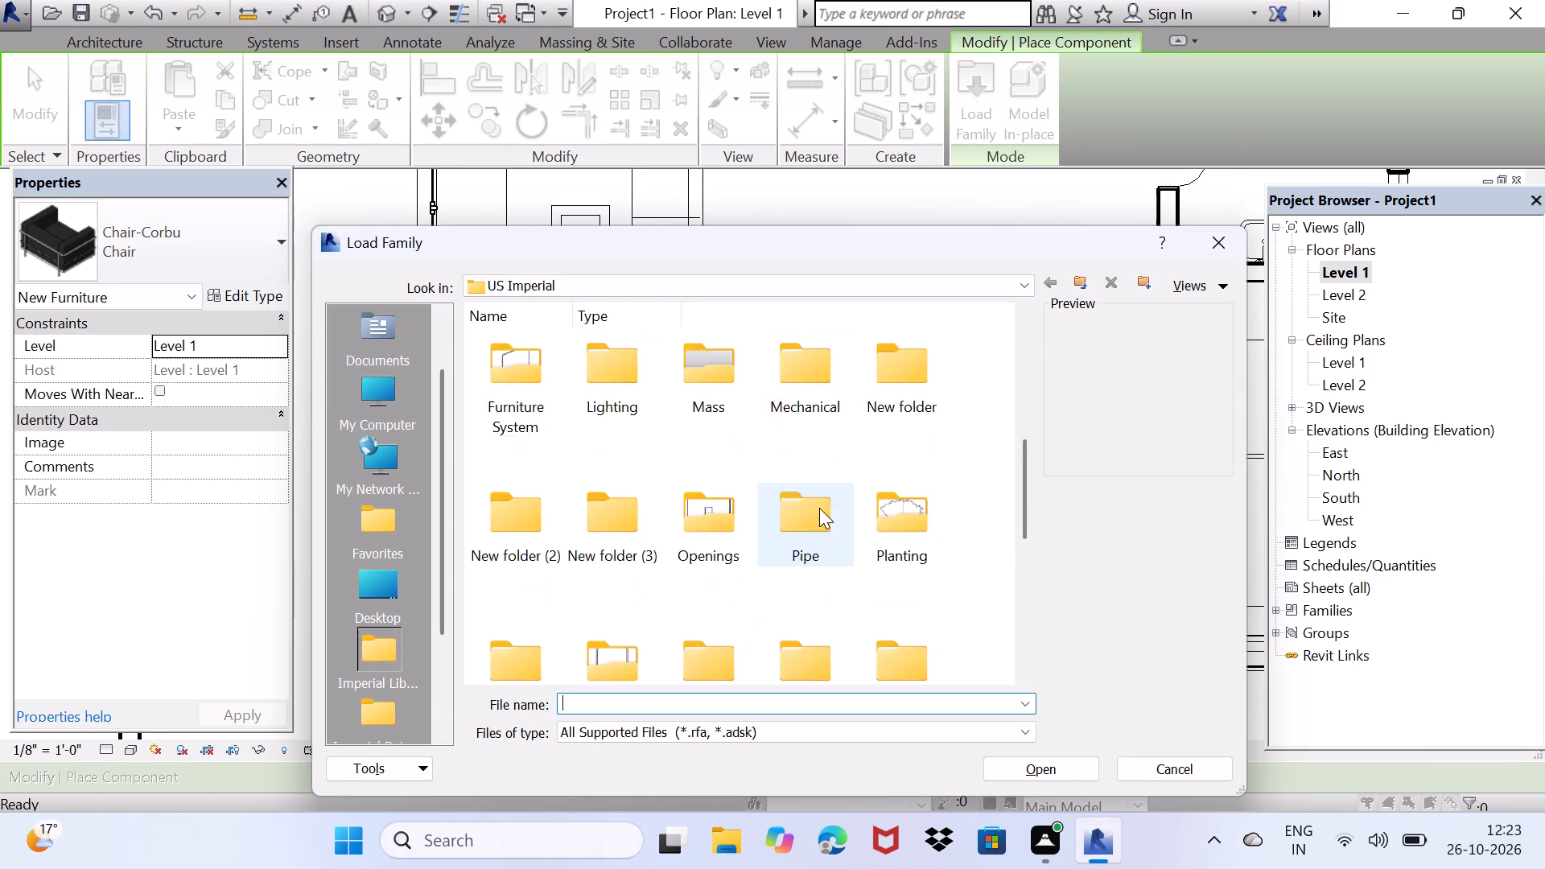
scroll(819, 508, up, 2)
scroll(819, 508, down, 1)
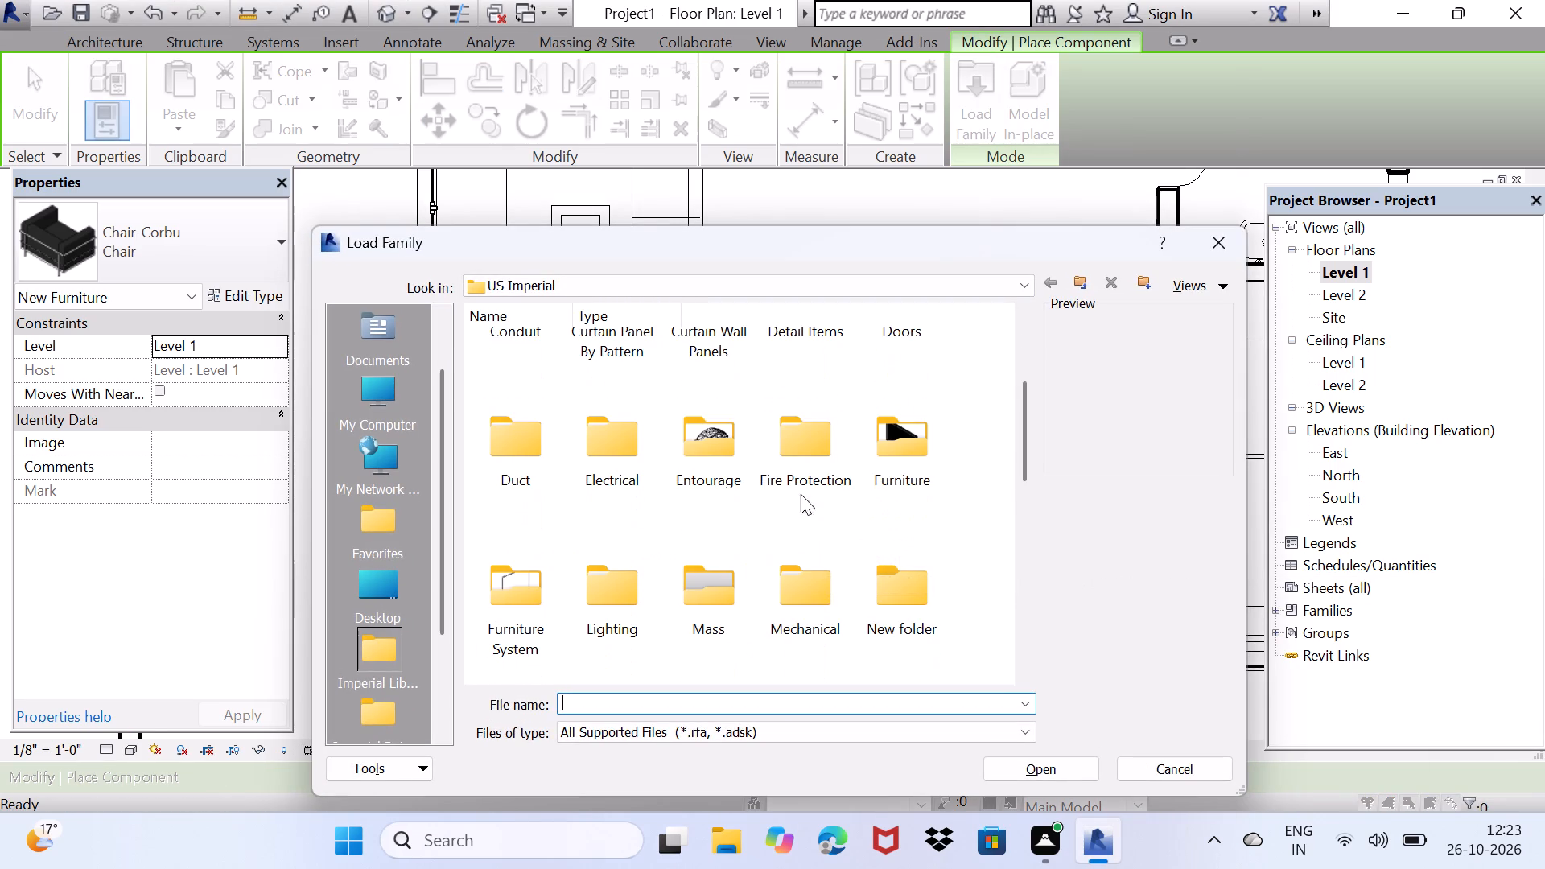
double_click(681, 448)
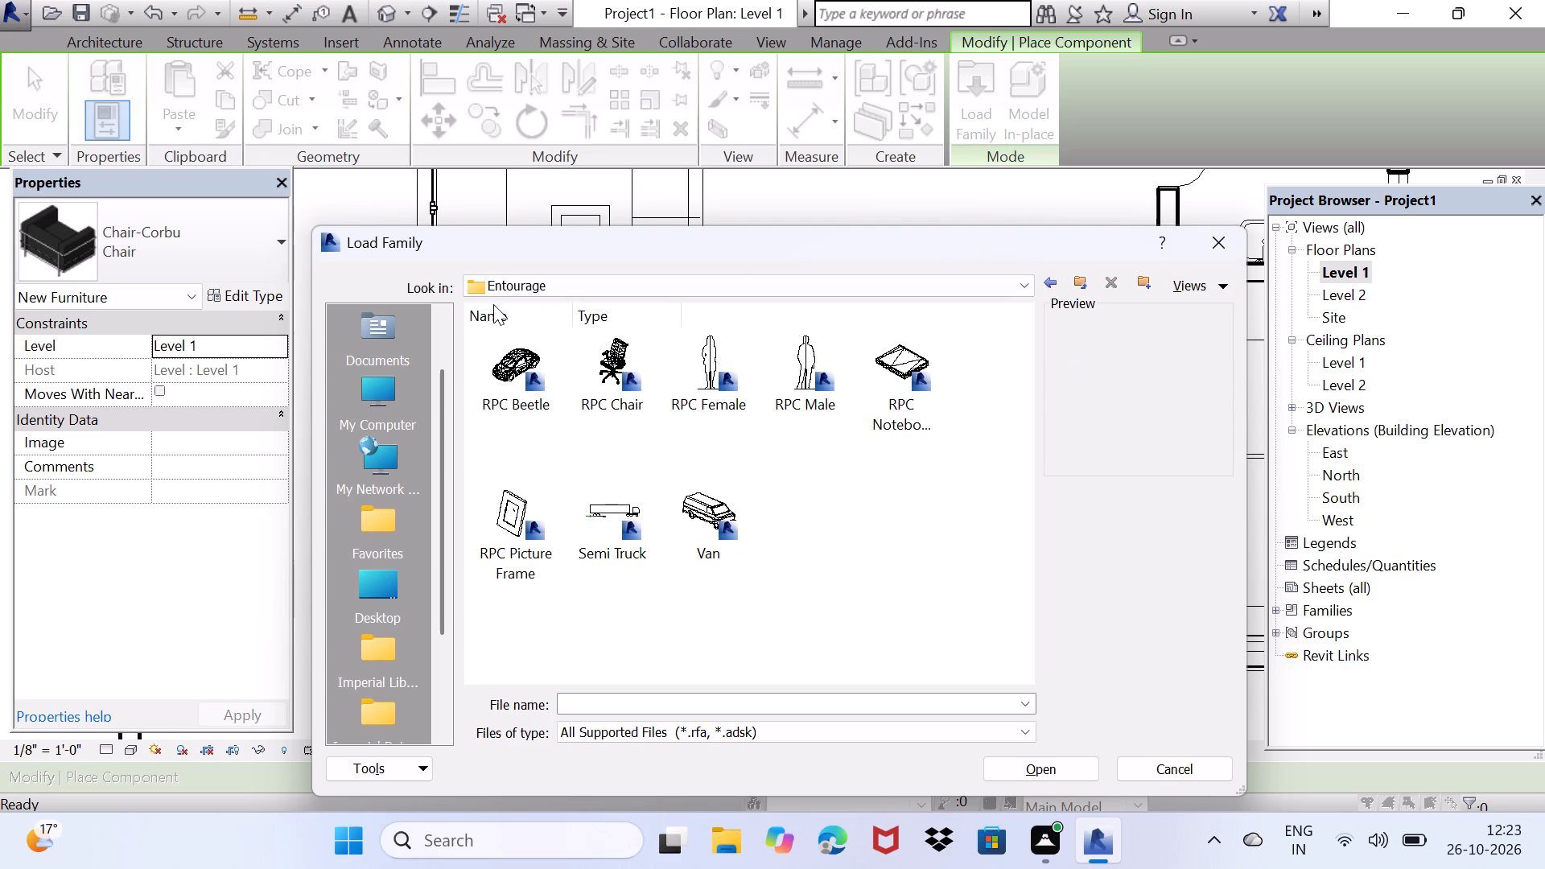
click(1057, 282)
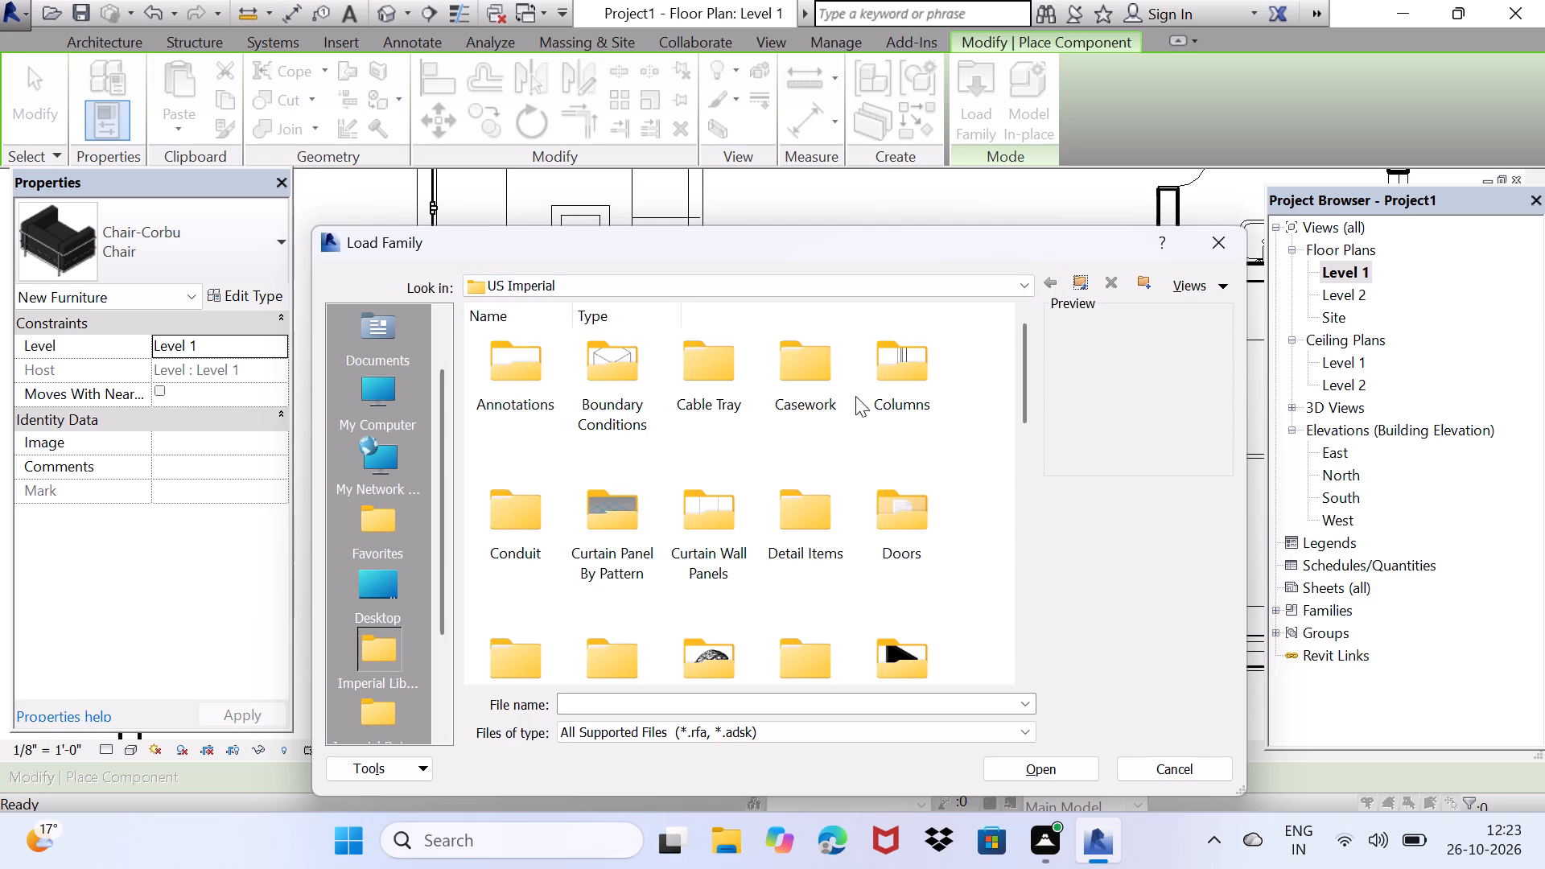
scroll(871, 374, down, 1)
scroll(869, 374, up, 1)
scroll(869, 379, down, 1)
double_click(909, 468)
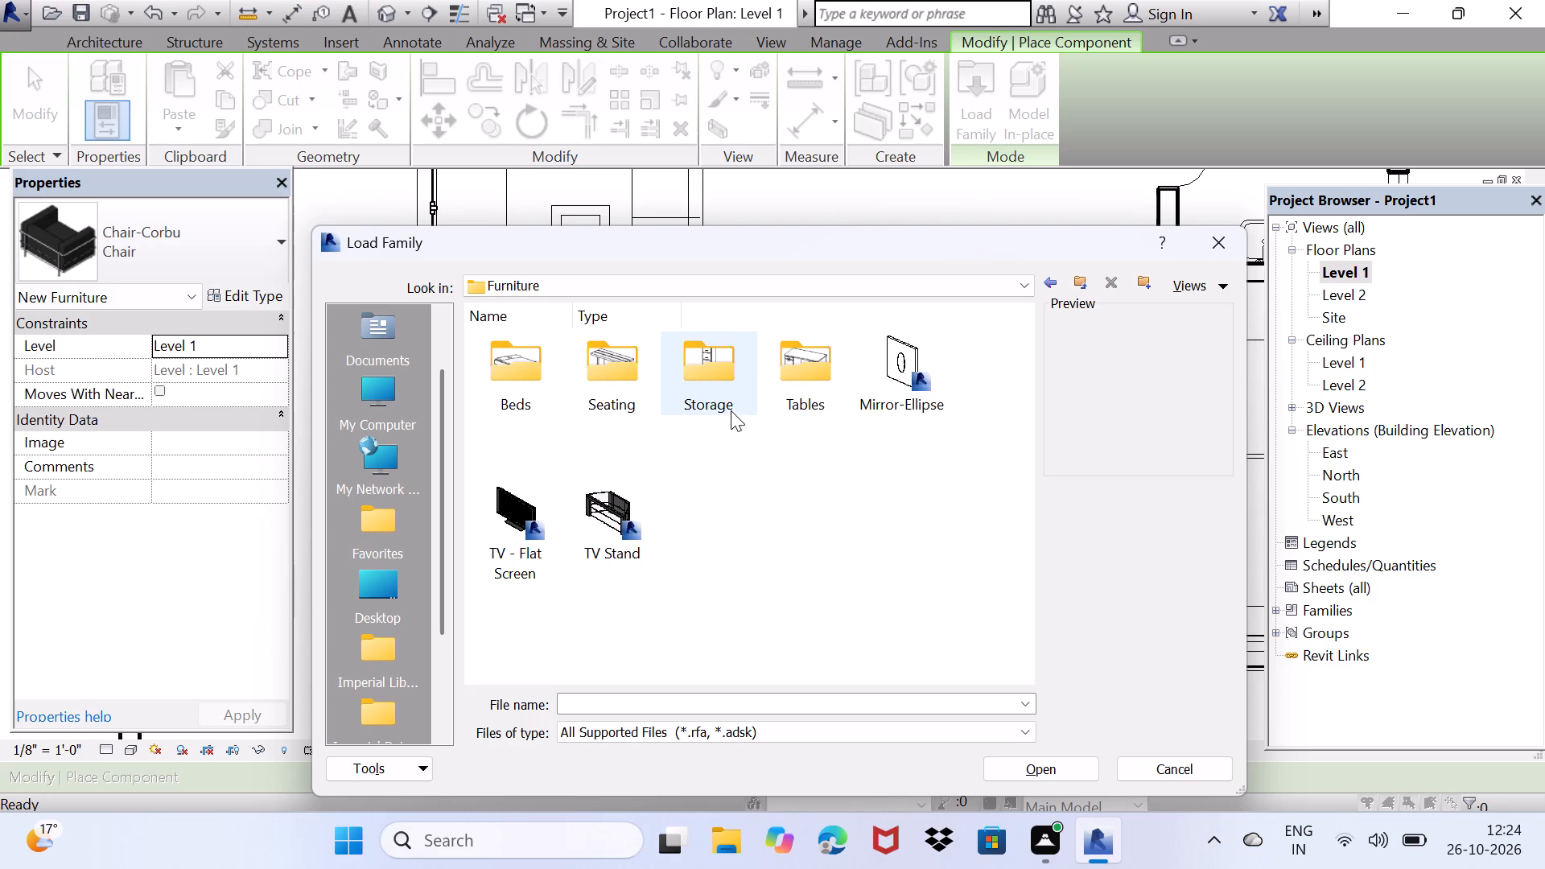
click(805, 360)
click(805, 360)
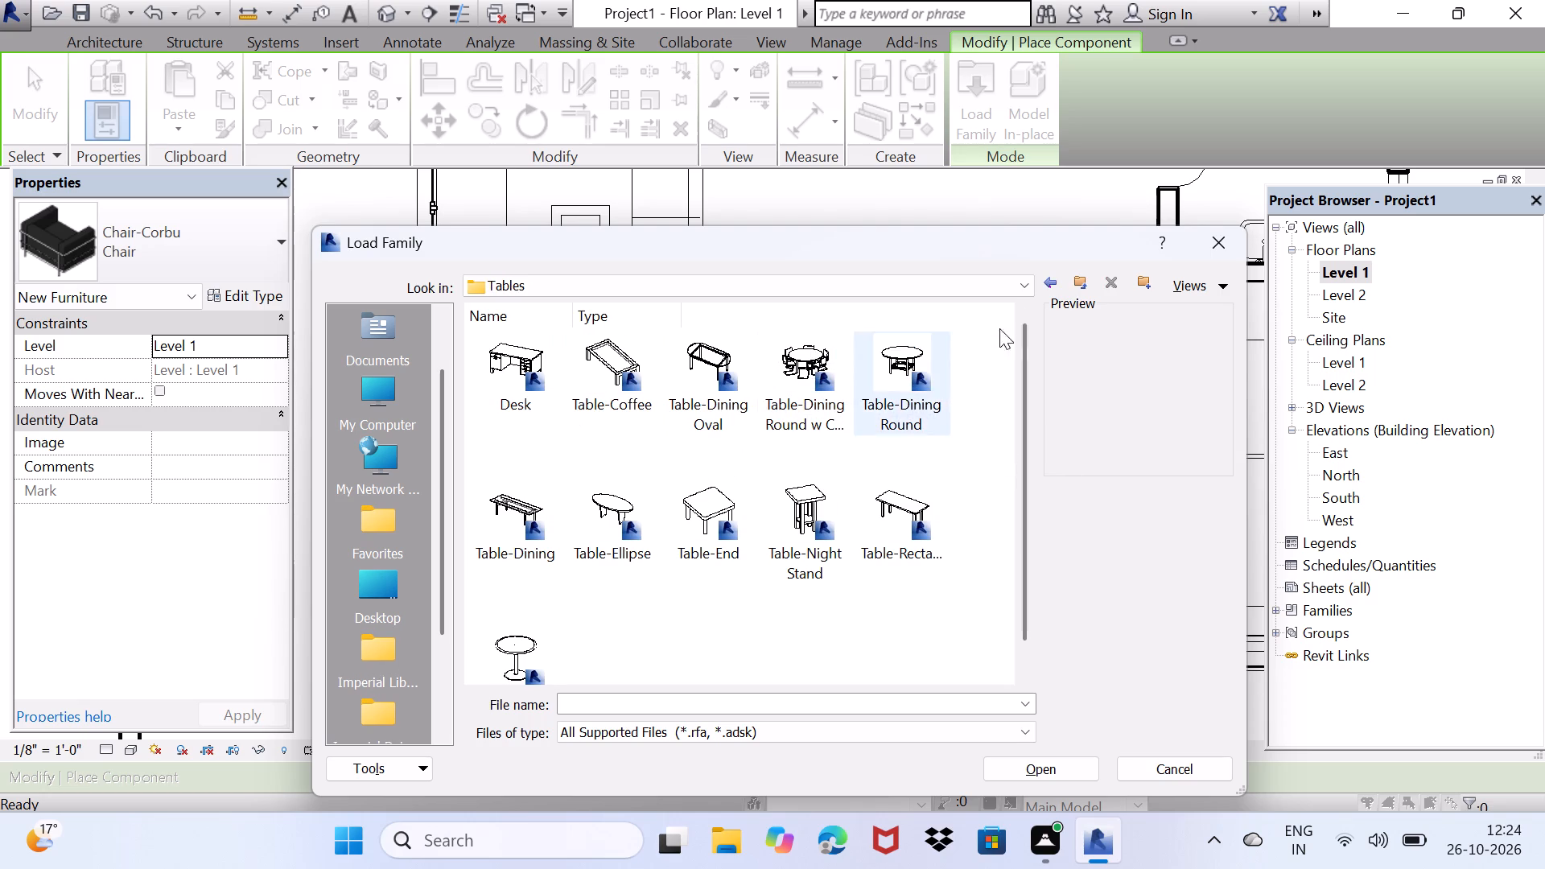
click(1054, 289)
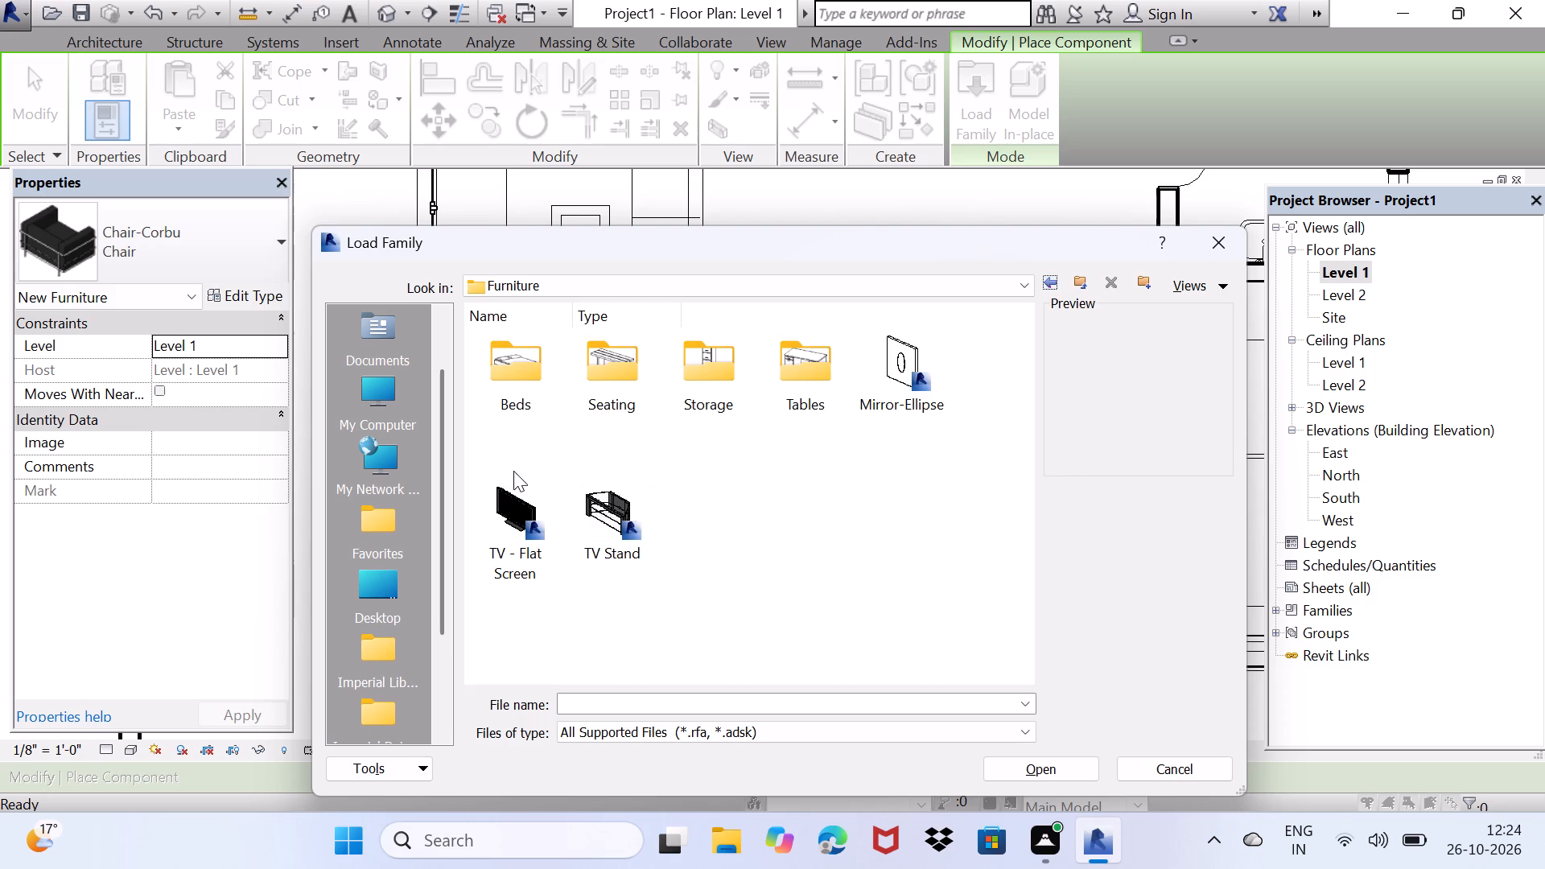
Load TV - Flat Screen from the Furniture folder and place its 32" type, rotated parallel to the window wall, on the long living-room table.
click(522, 501)
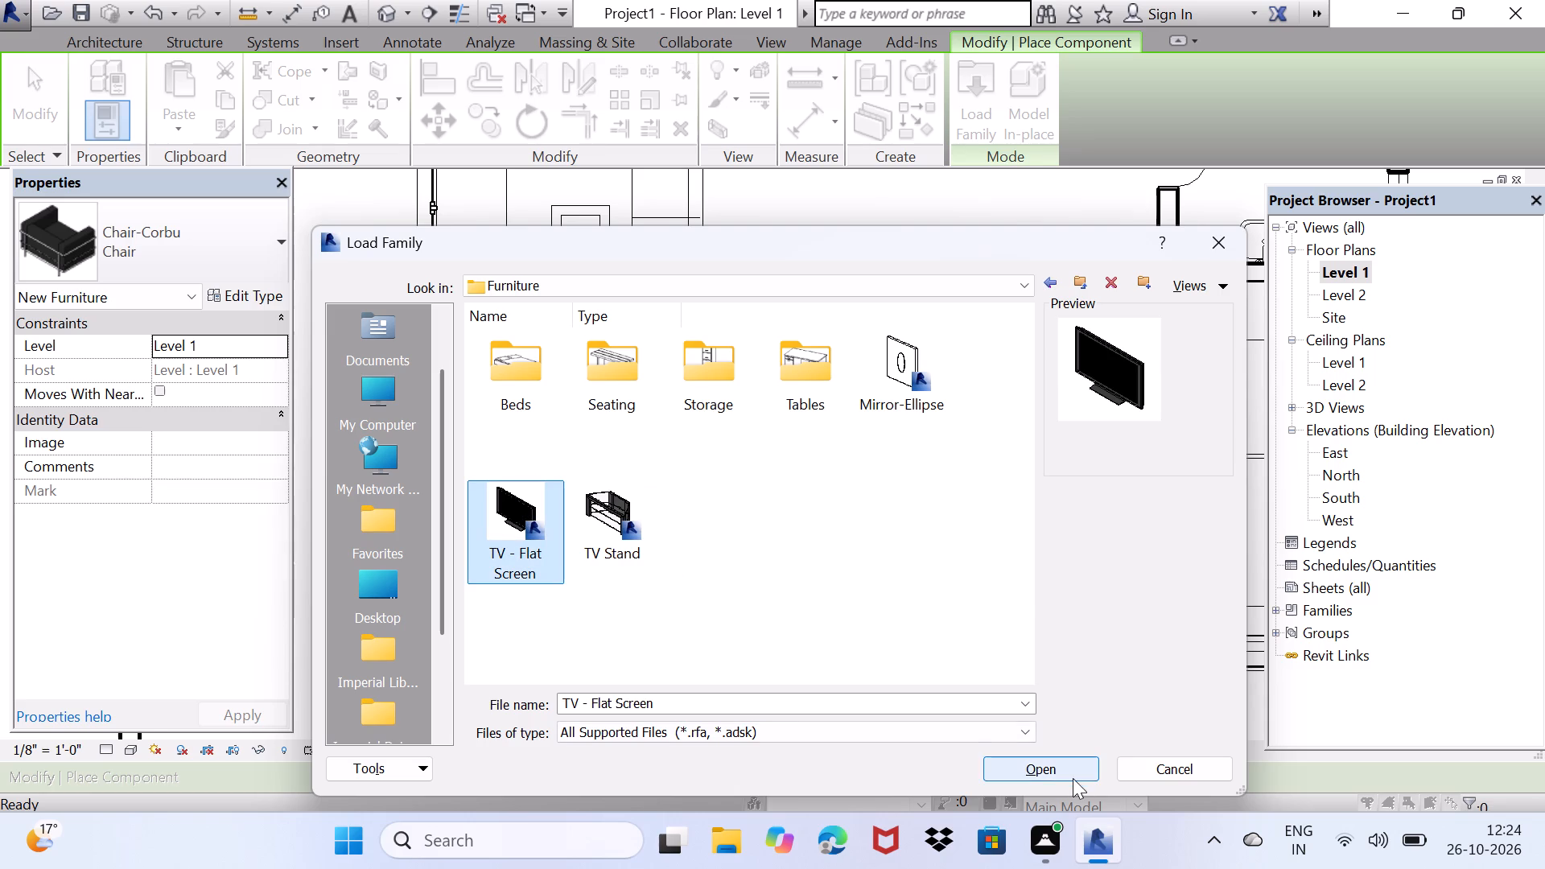
click(1073, 778)
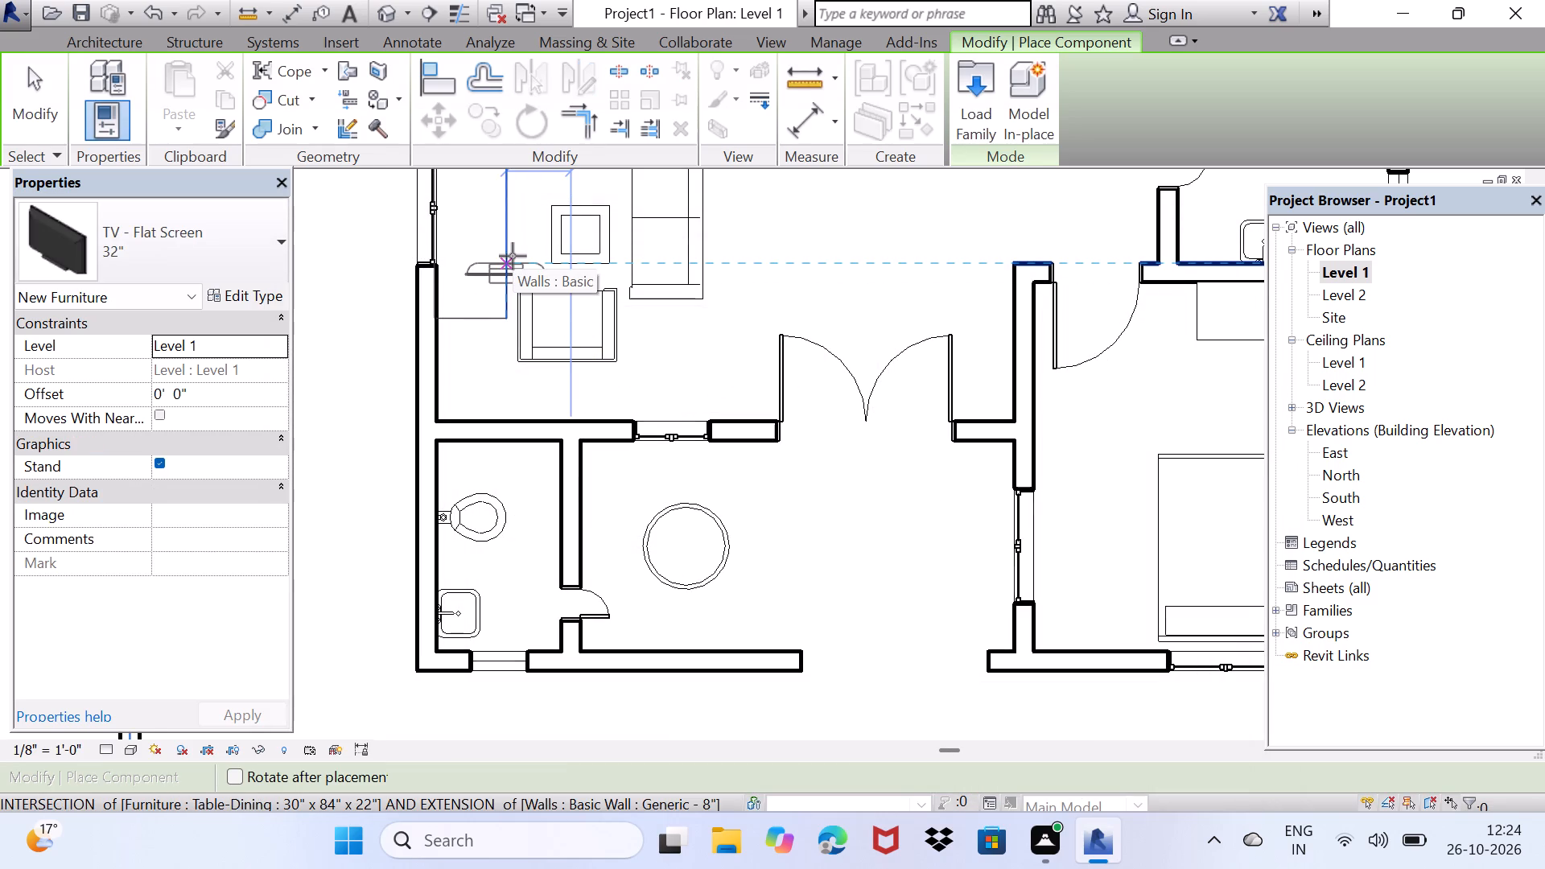
key(space)
key(space)
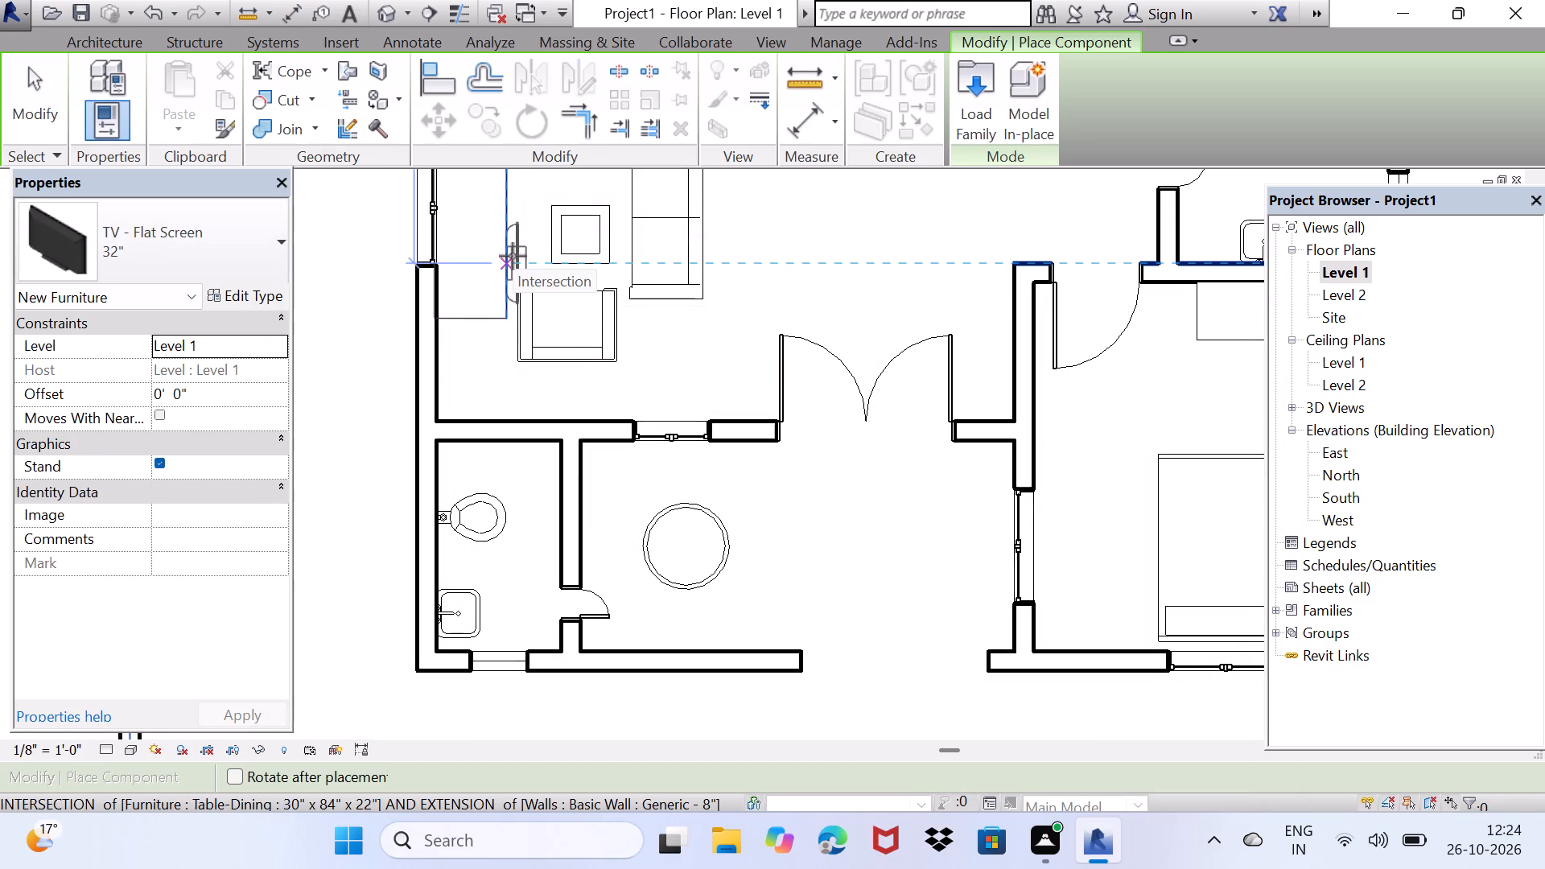
middle_drag(511, 256, 482, 417)
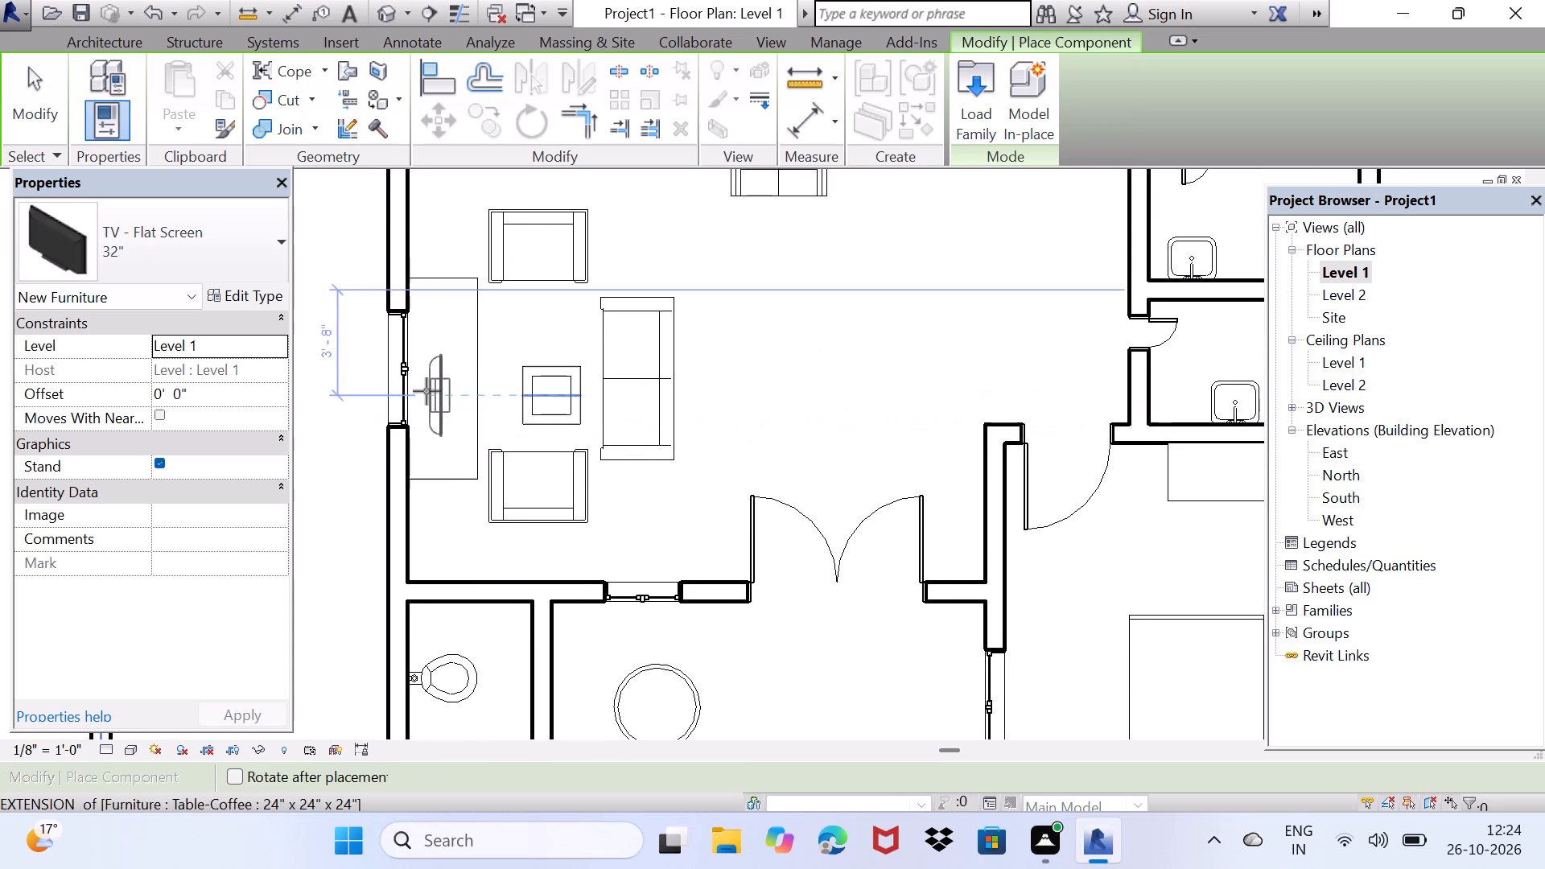
click(435, 375)
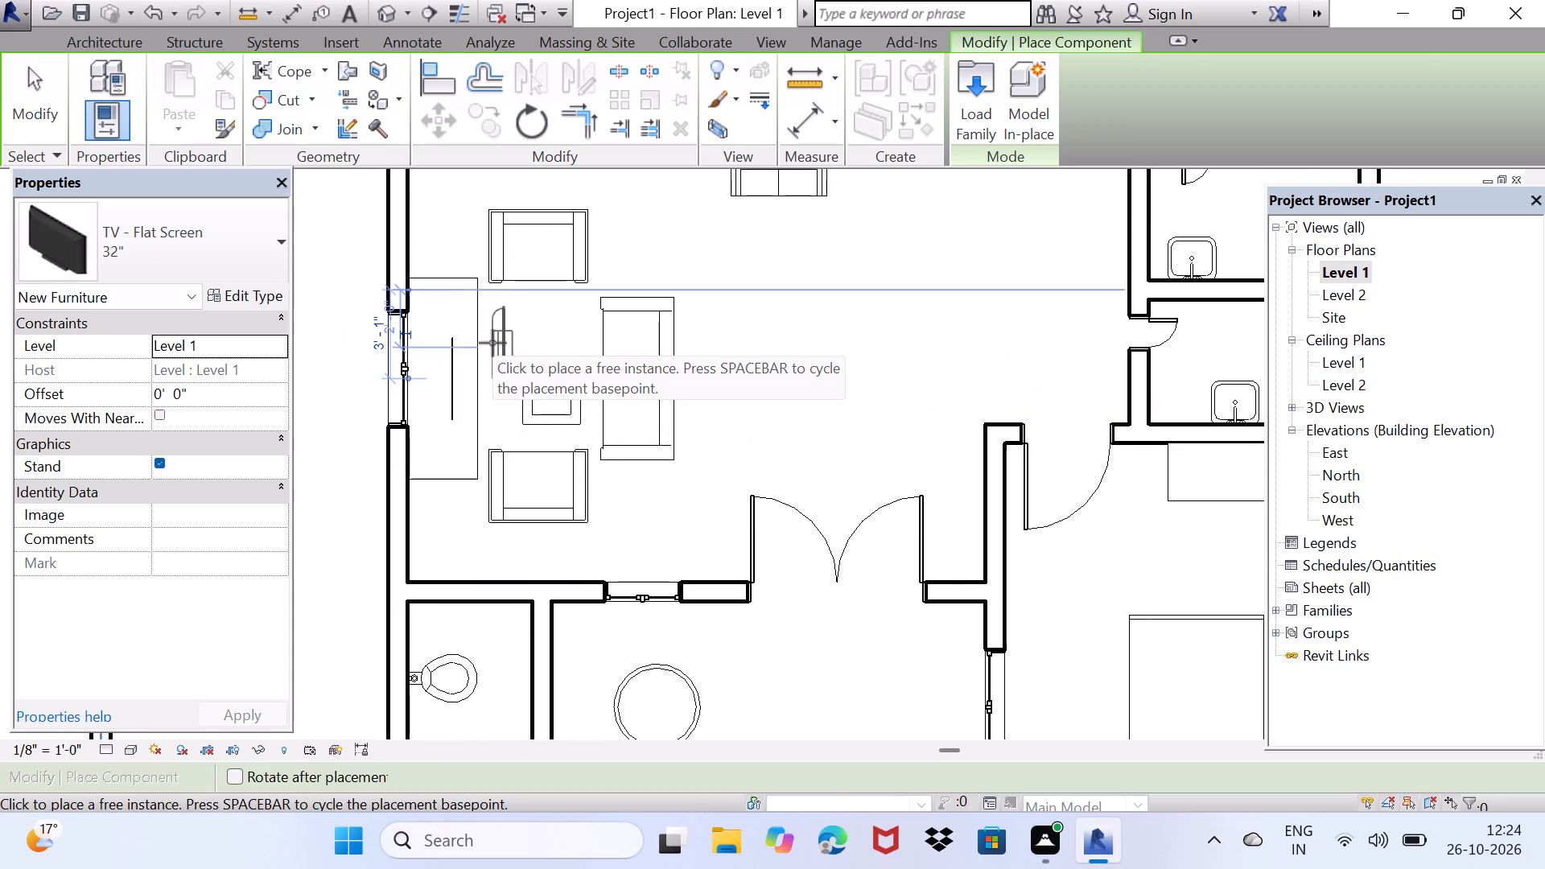
key(Escape)
key(Escape)
key(Escape)
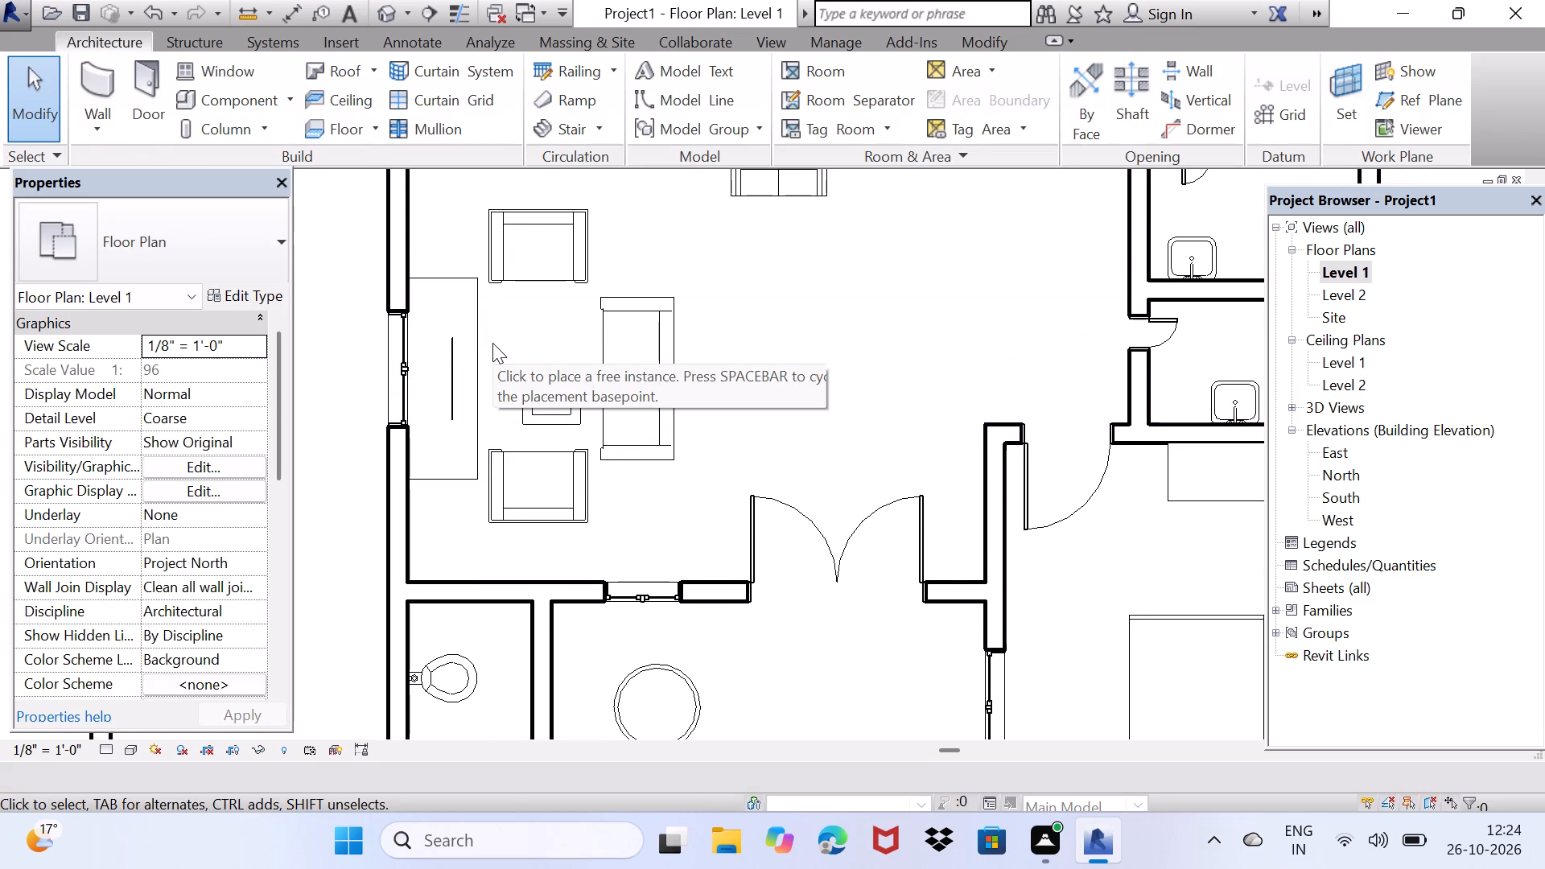
Set the offset of the 32" flat-screen TV on the living-room table to 4' 0".
click(461, 395)
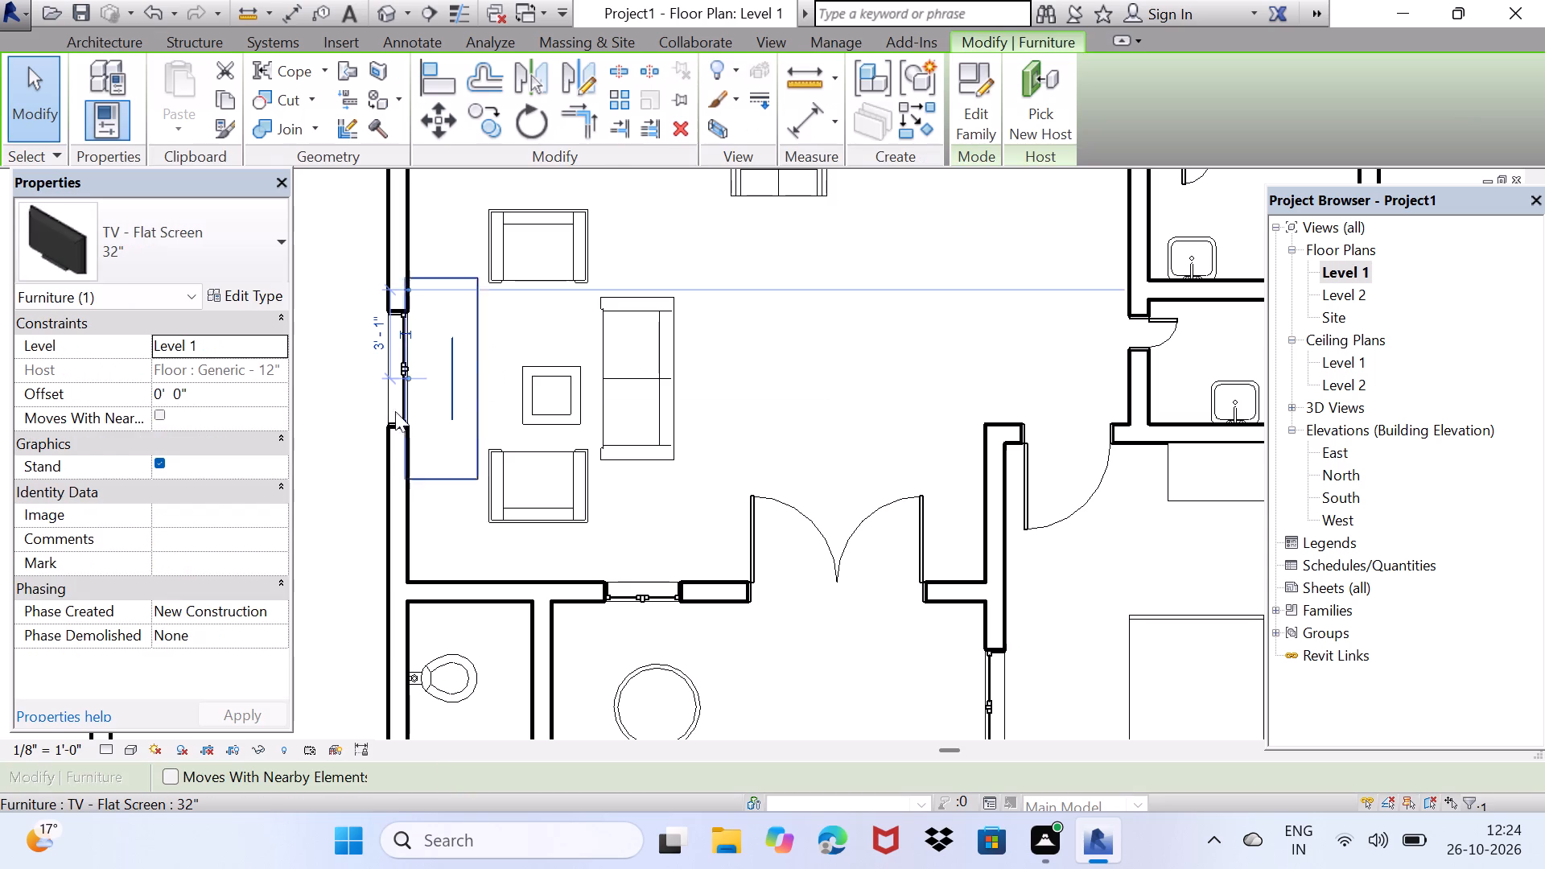
click(253, 402)
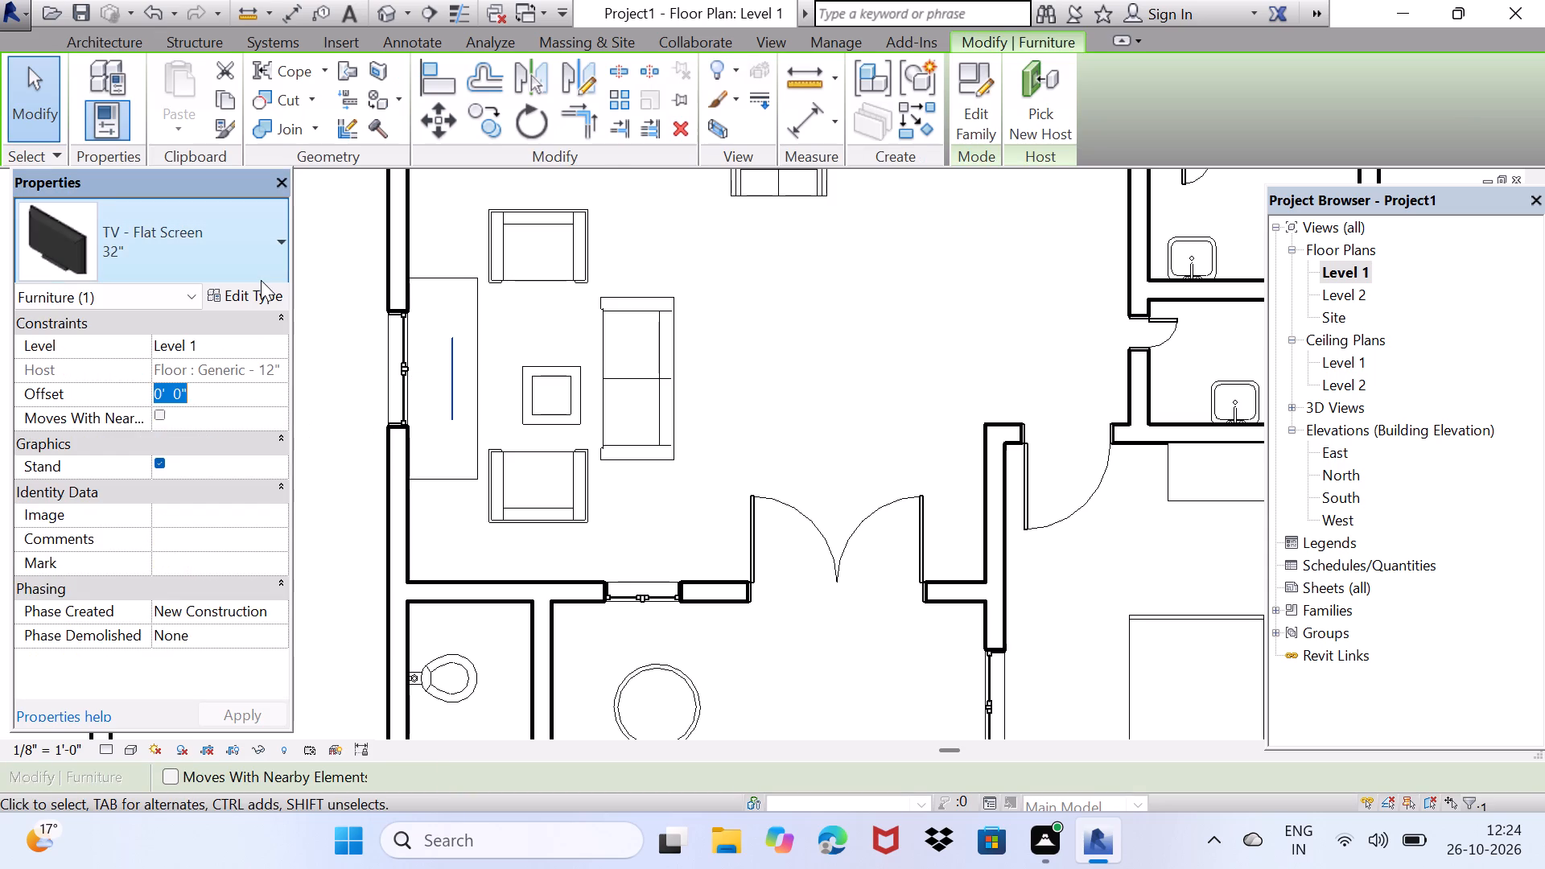
key(BackSpace)
key(BackSpace)
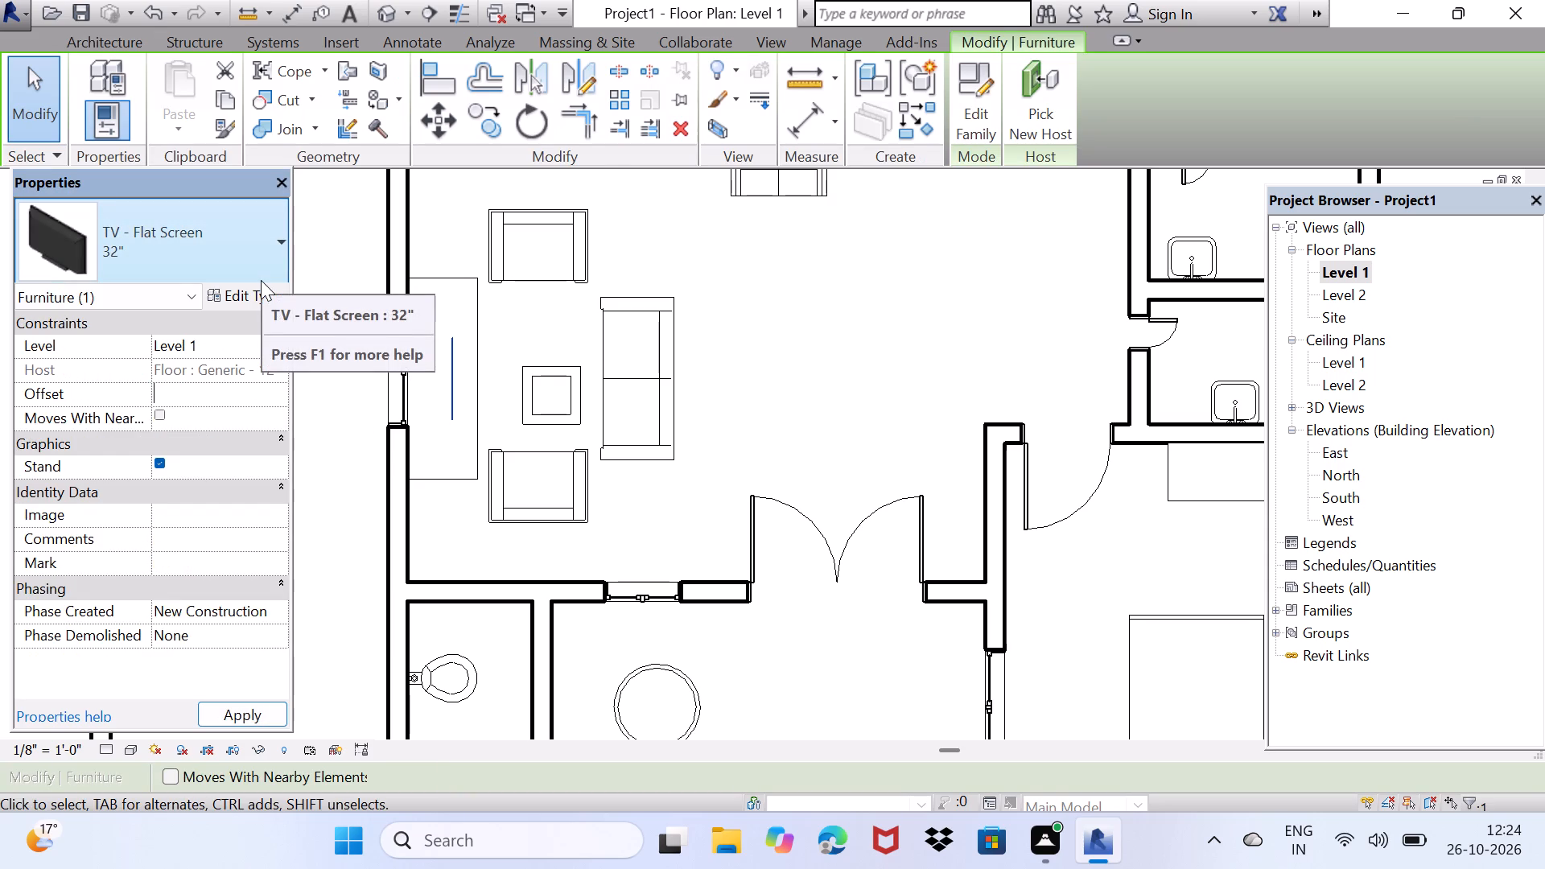
key(4)
key(apostrophe)
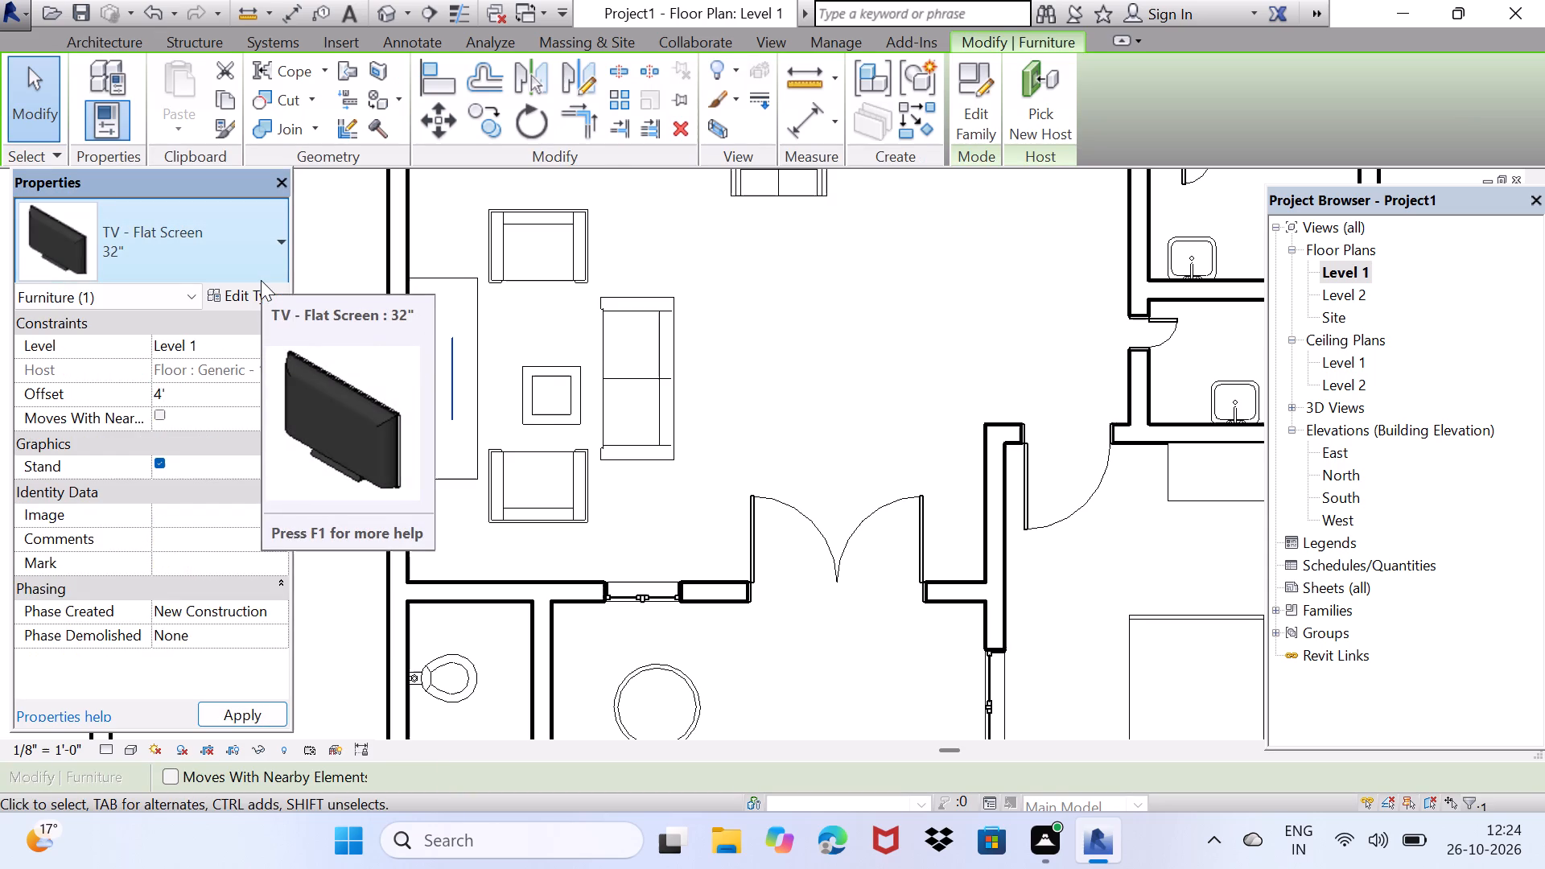
key(Return)
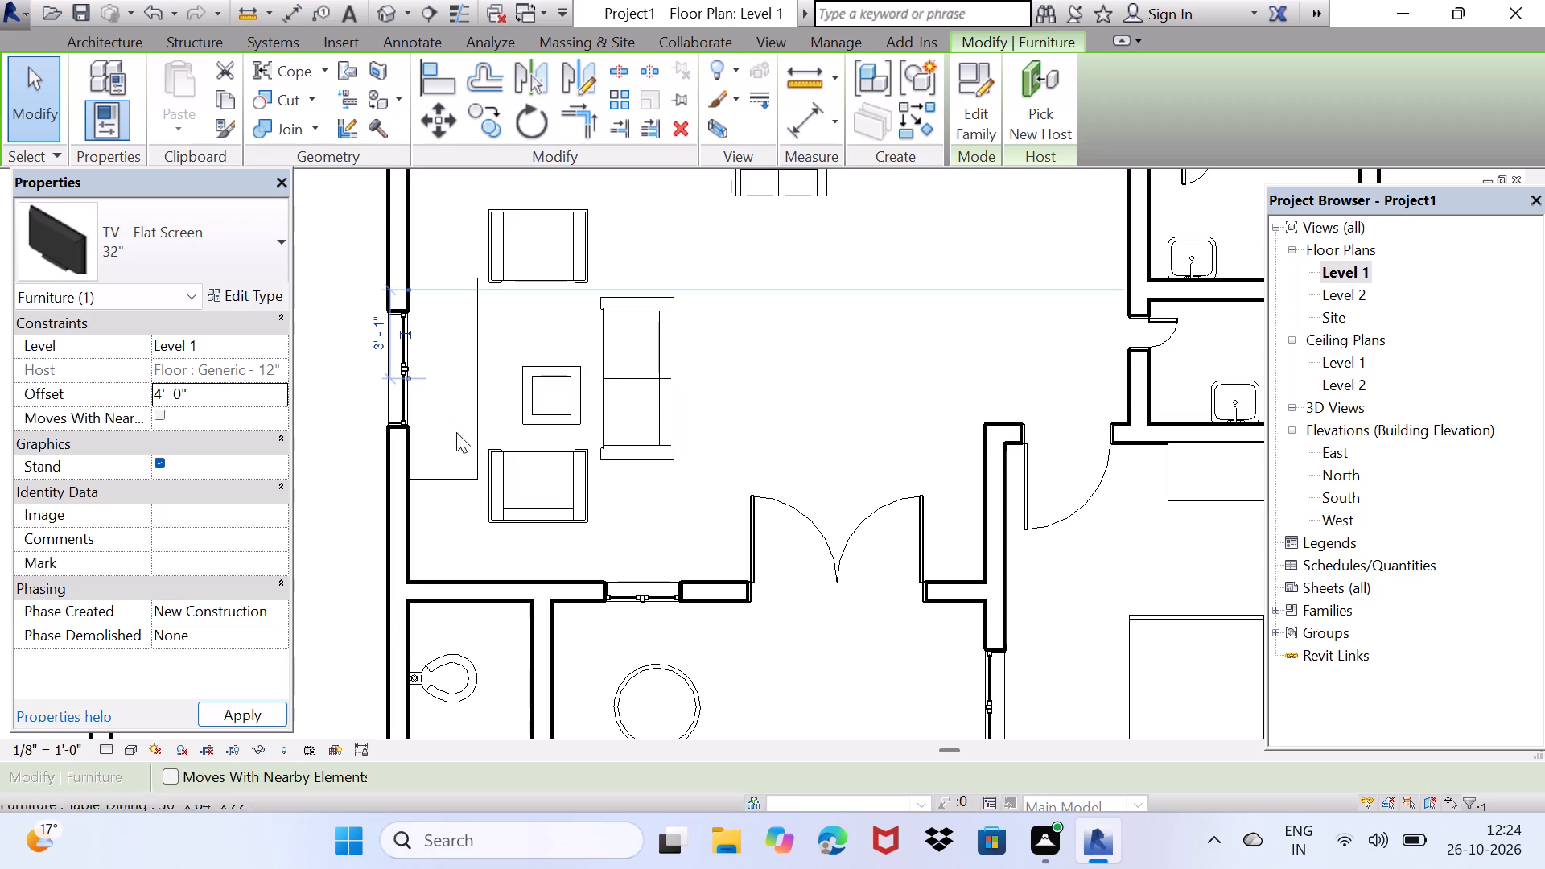
Nudge the exterior wall south of the round table three increments west, away from the entrance opening.
middle_drag(731, 496, 542, 562)
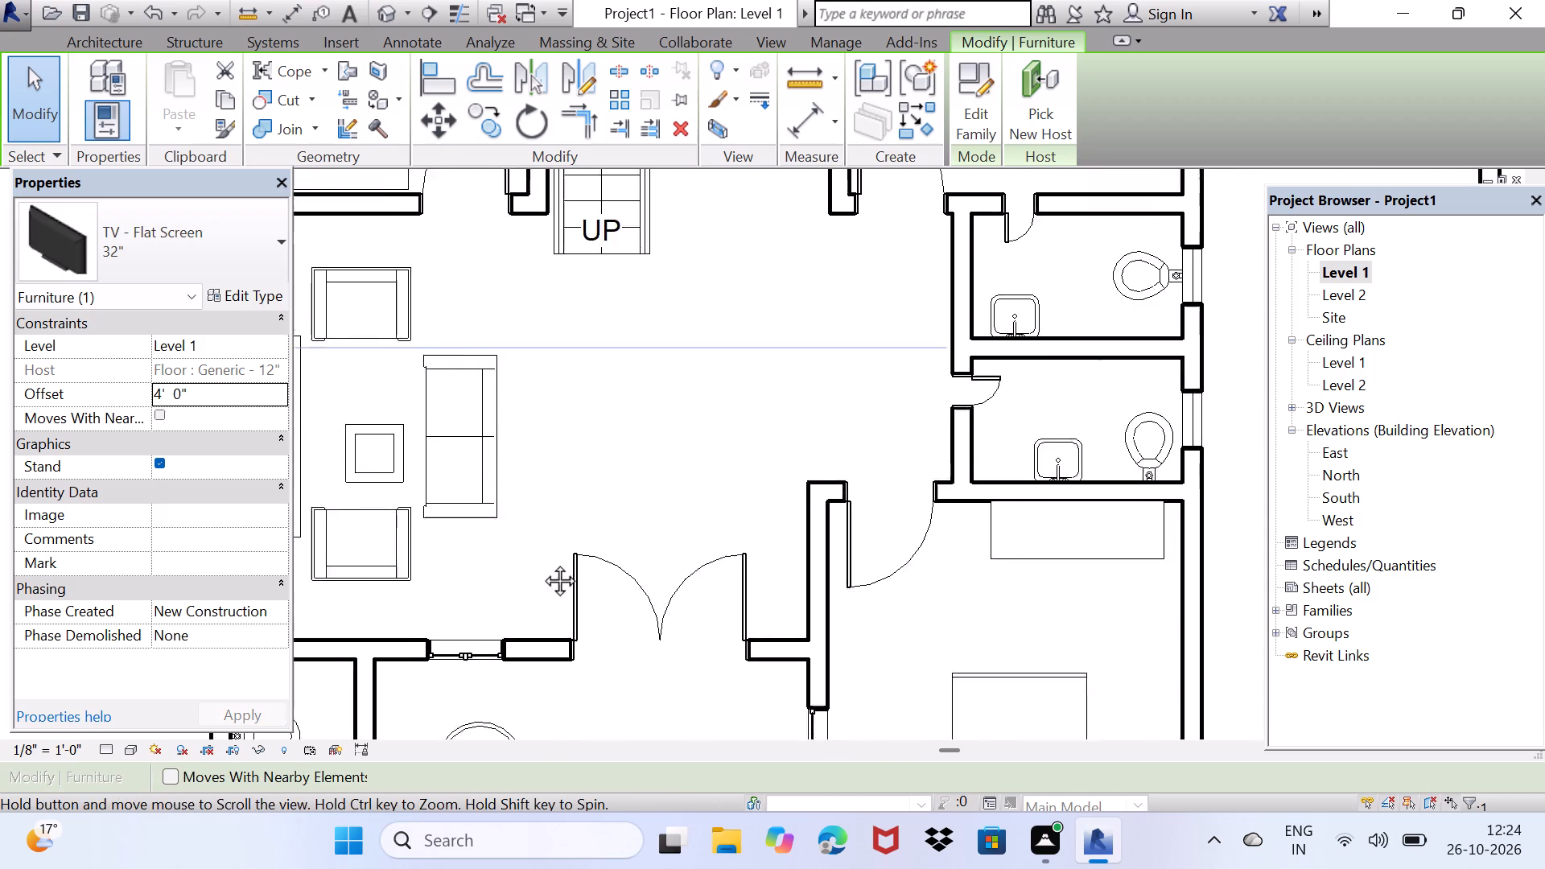
middle_drag(542, 562, 510, 550)
scroll(506, 527, down, 2)
middle_drag(632, 425, 637, 598)
middle_drag(657, 499, 648, 563)
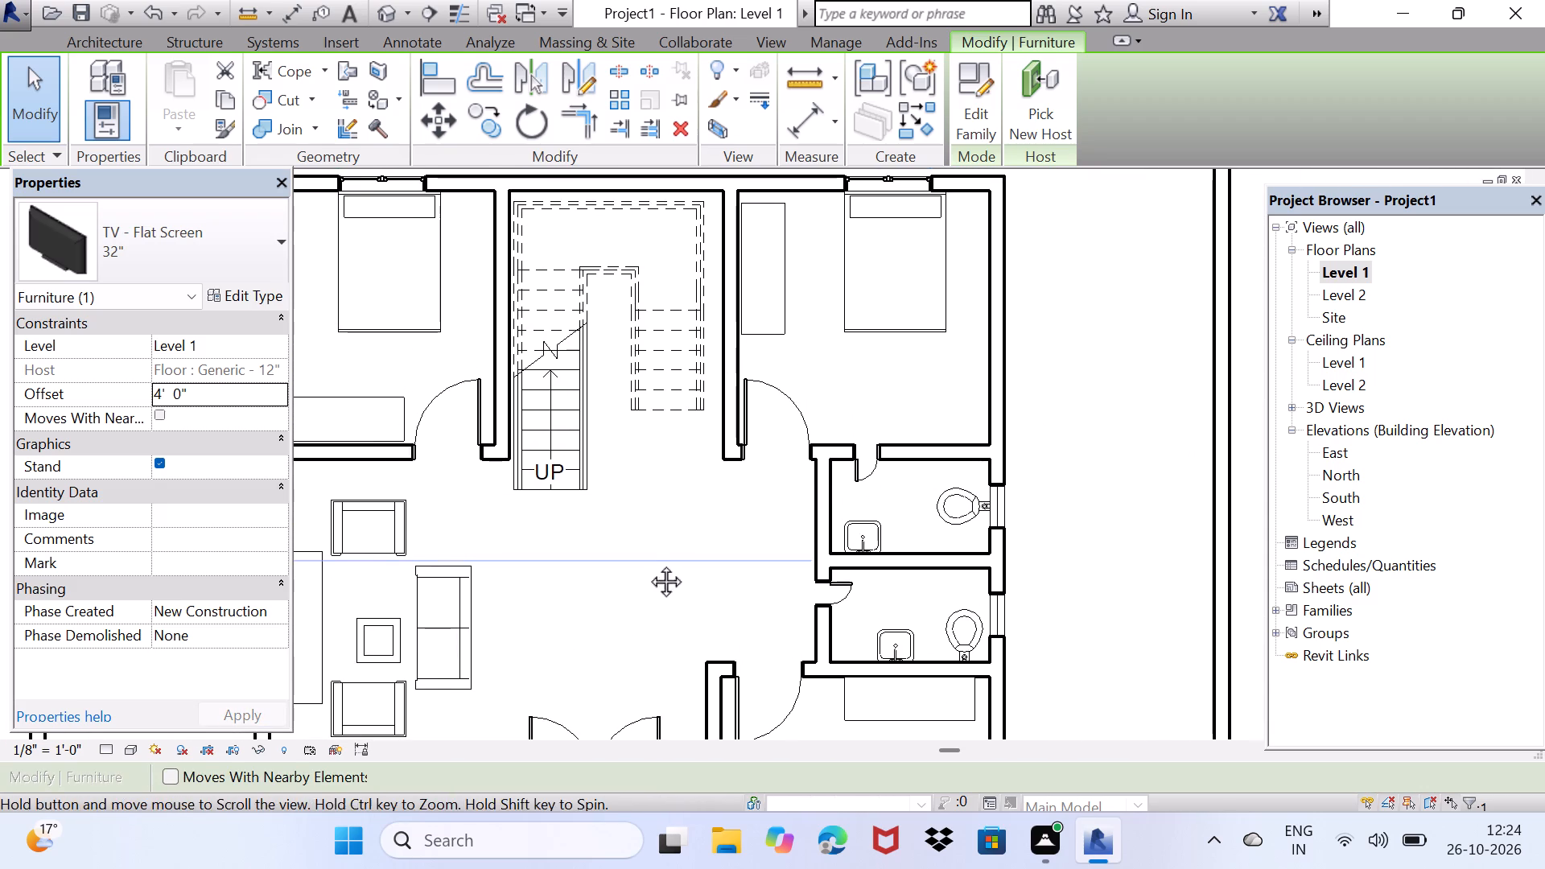
middle_drag(648, 563, 644, 581)
scroll(643, 582, down, 2)
middle_drag(665, 636, 699, 403)
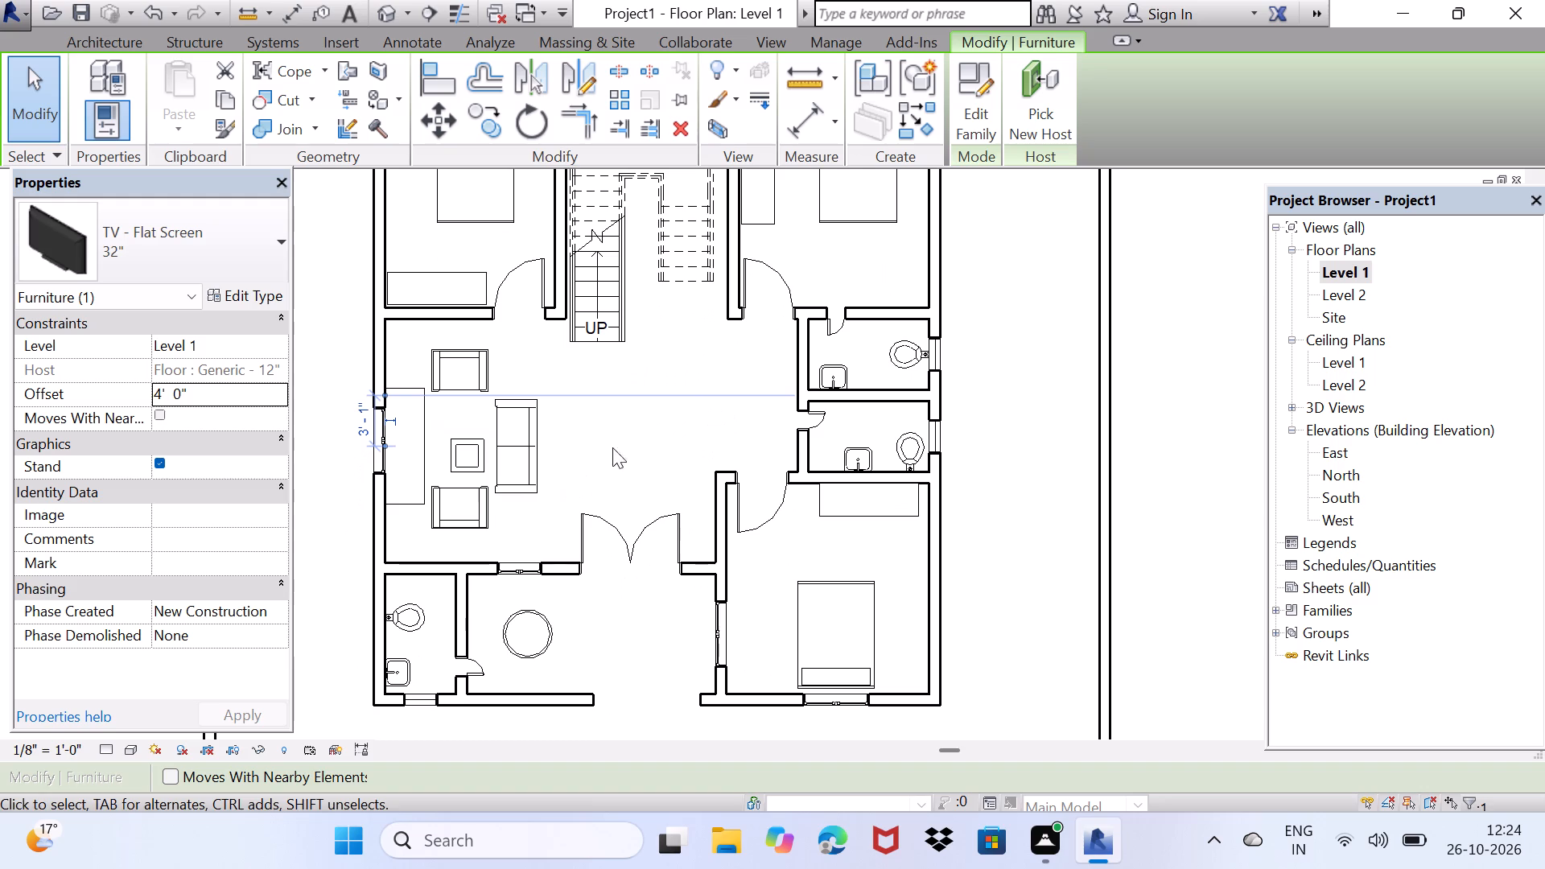
scroll(587, 638, up, 1)
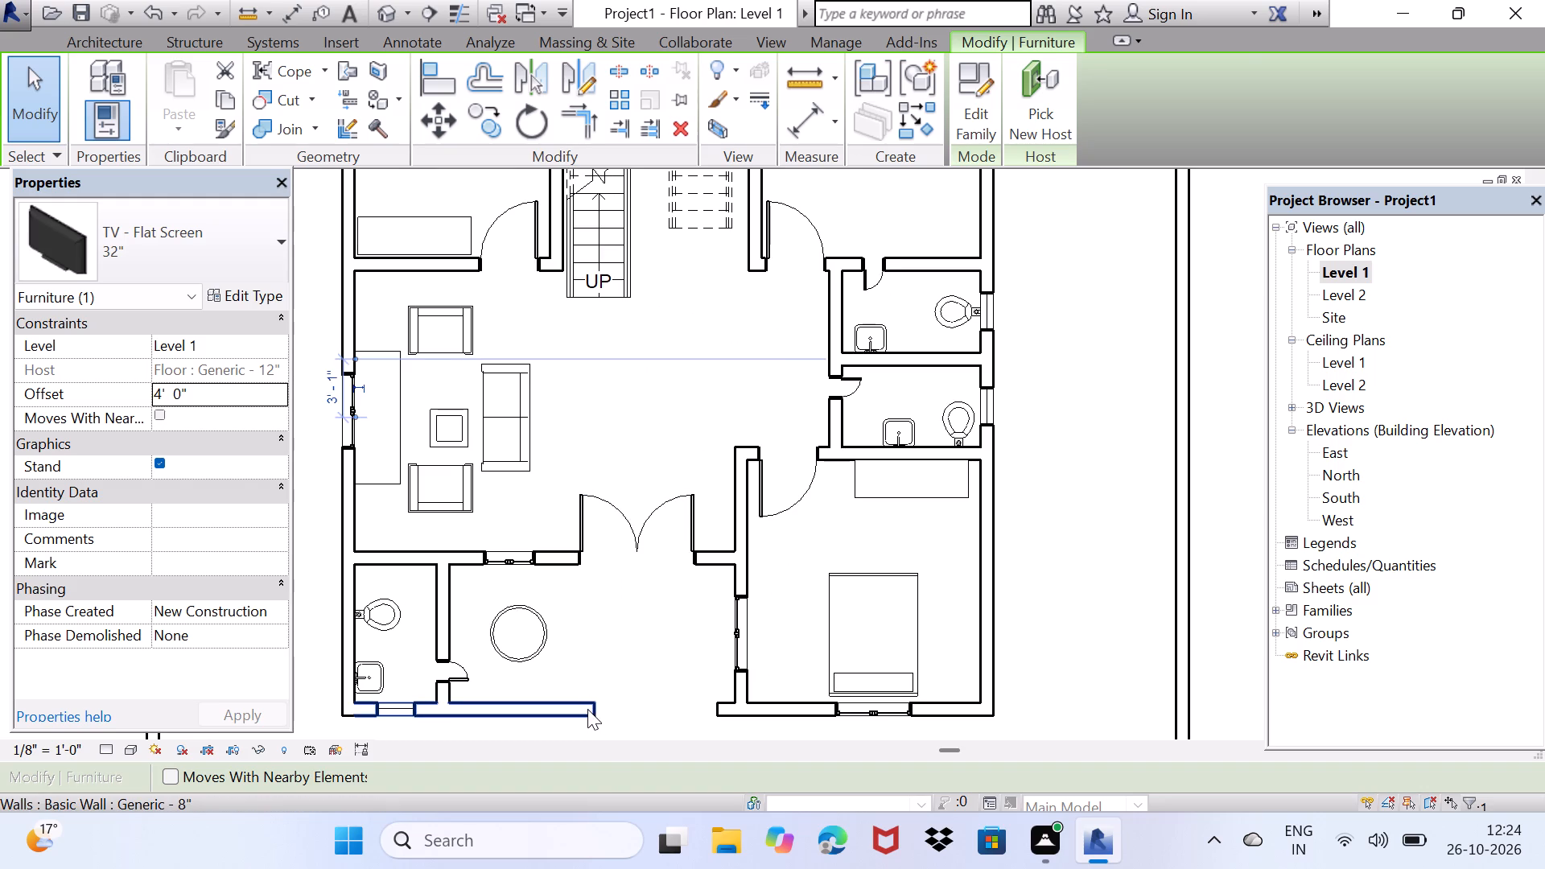
click(587, 709)
key(Left)
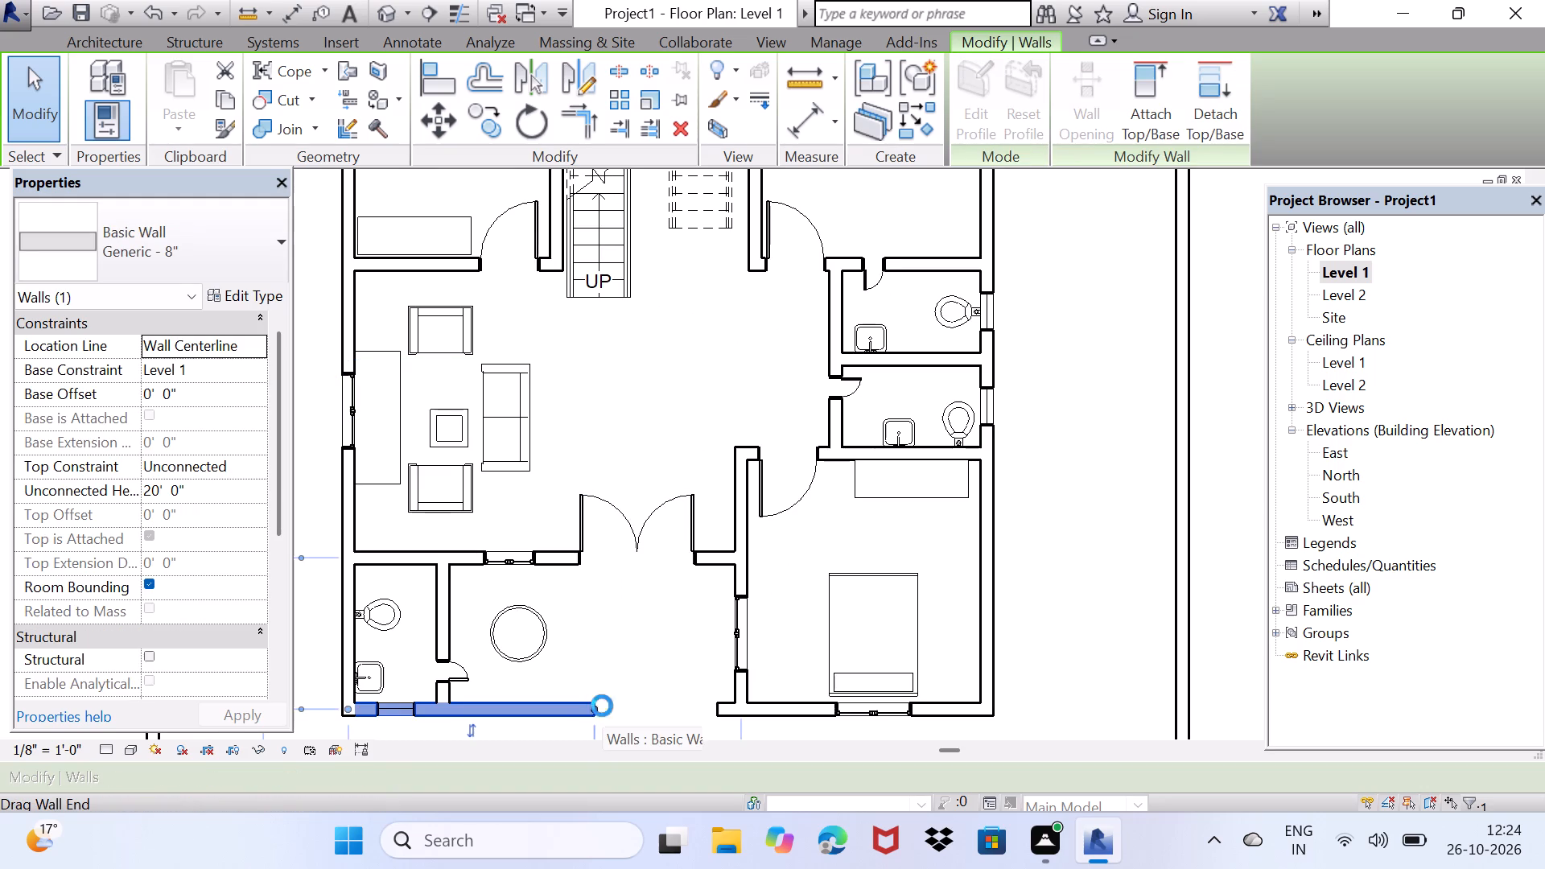
key(Left)
key(Left)
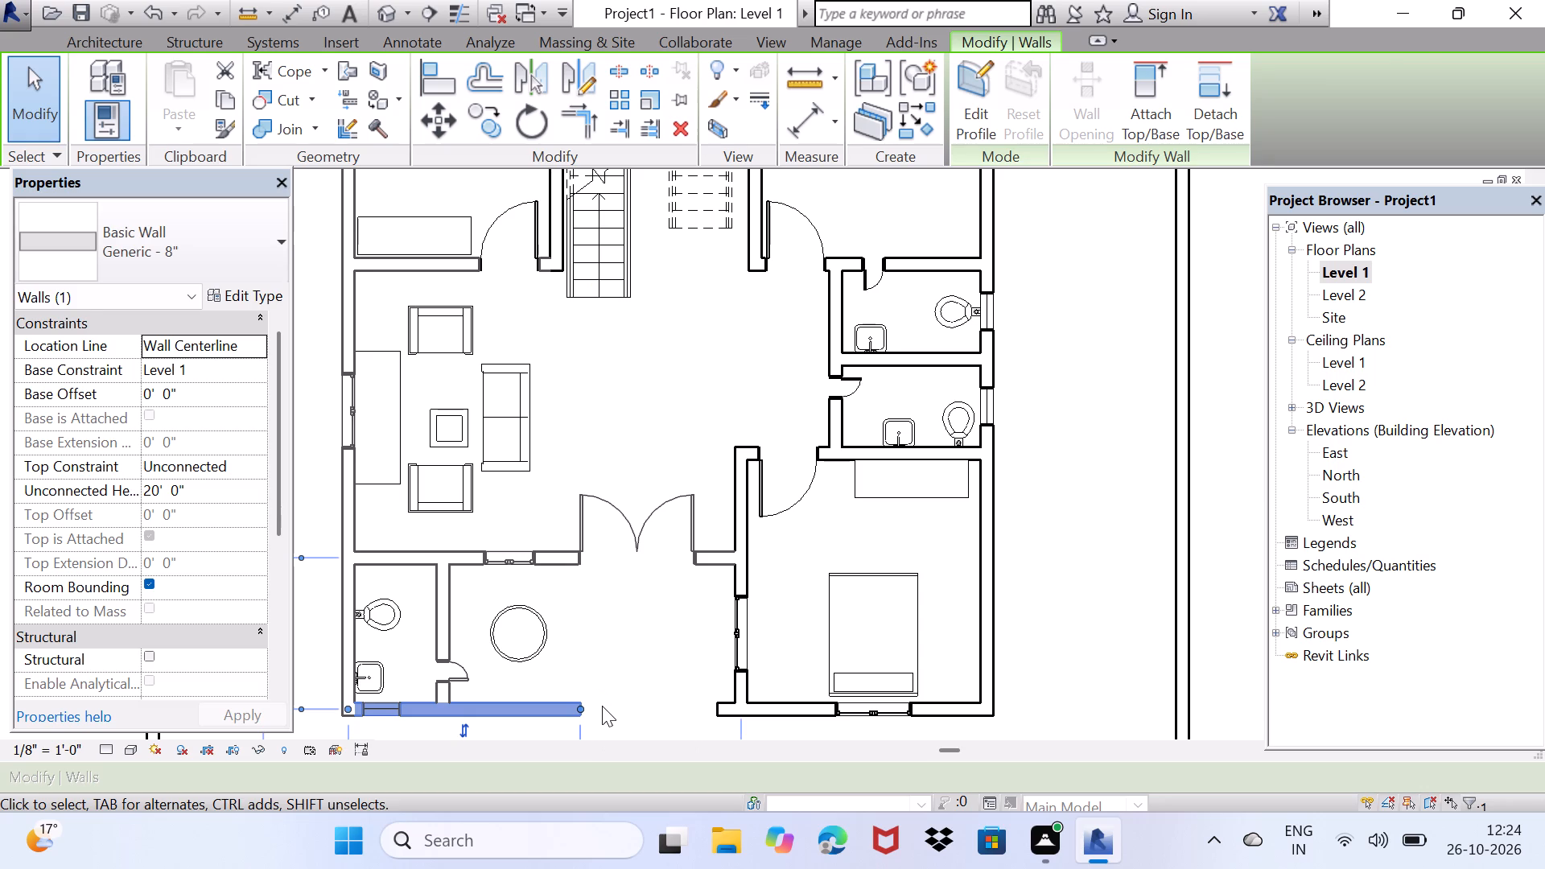
key(Escape)
key(Escape)
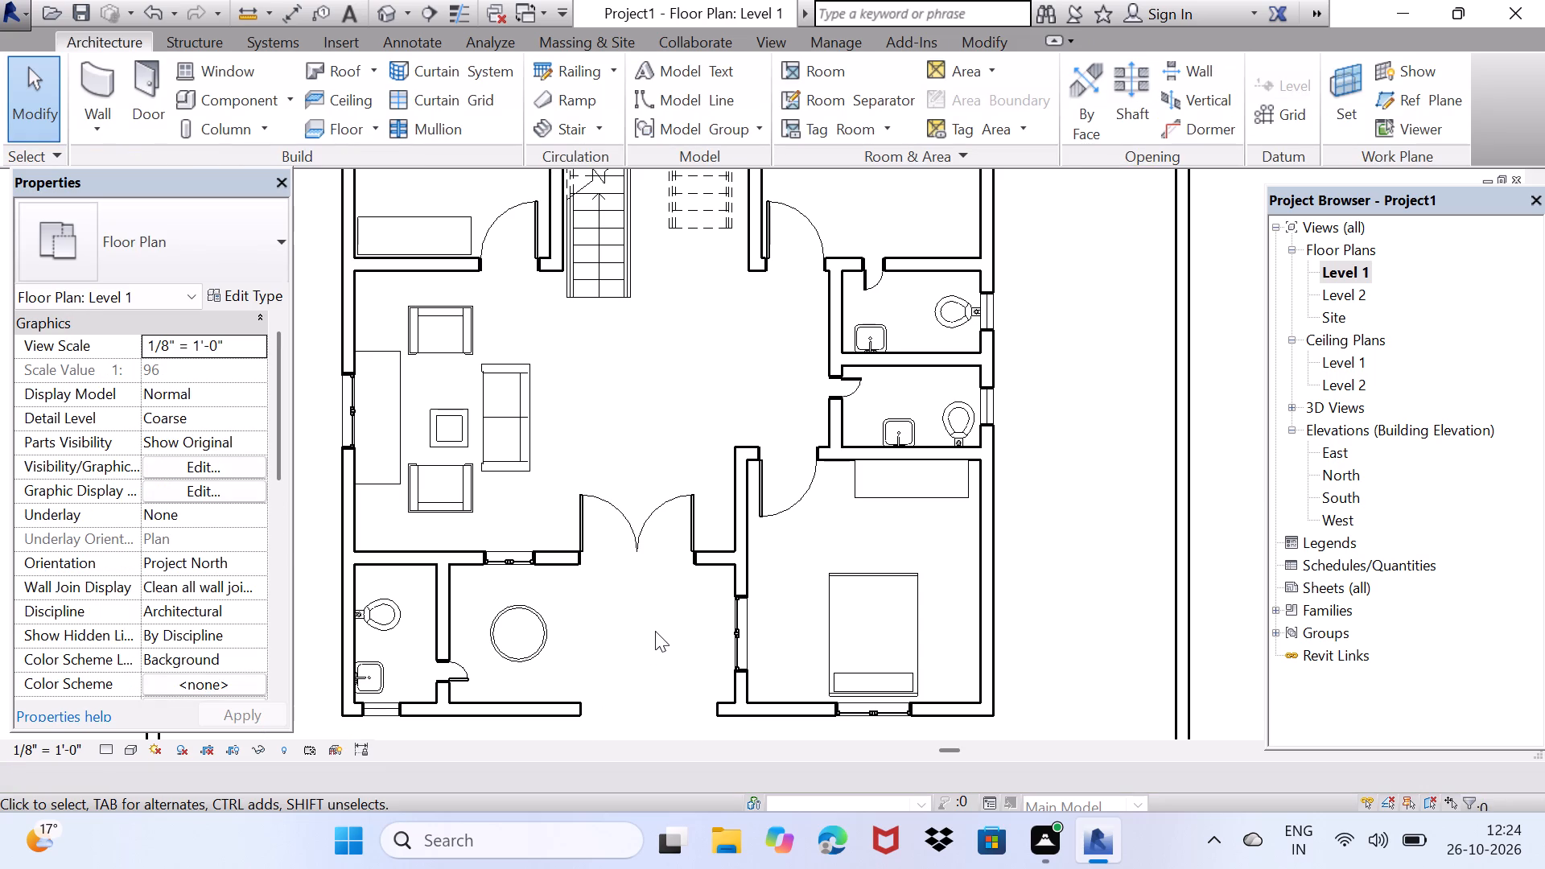
Load the Seating-Auditorium family from the Seating folder of the US Imperial Furniture library for component placement.
double_click(270, 101)
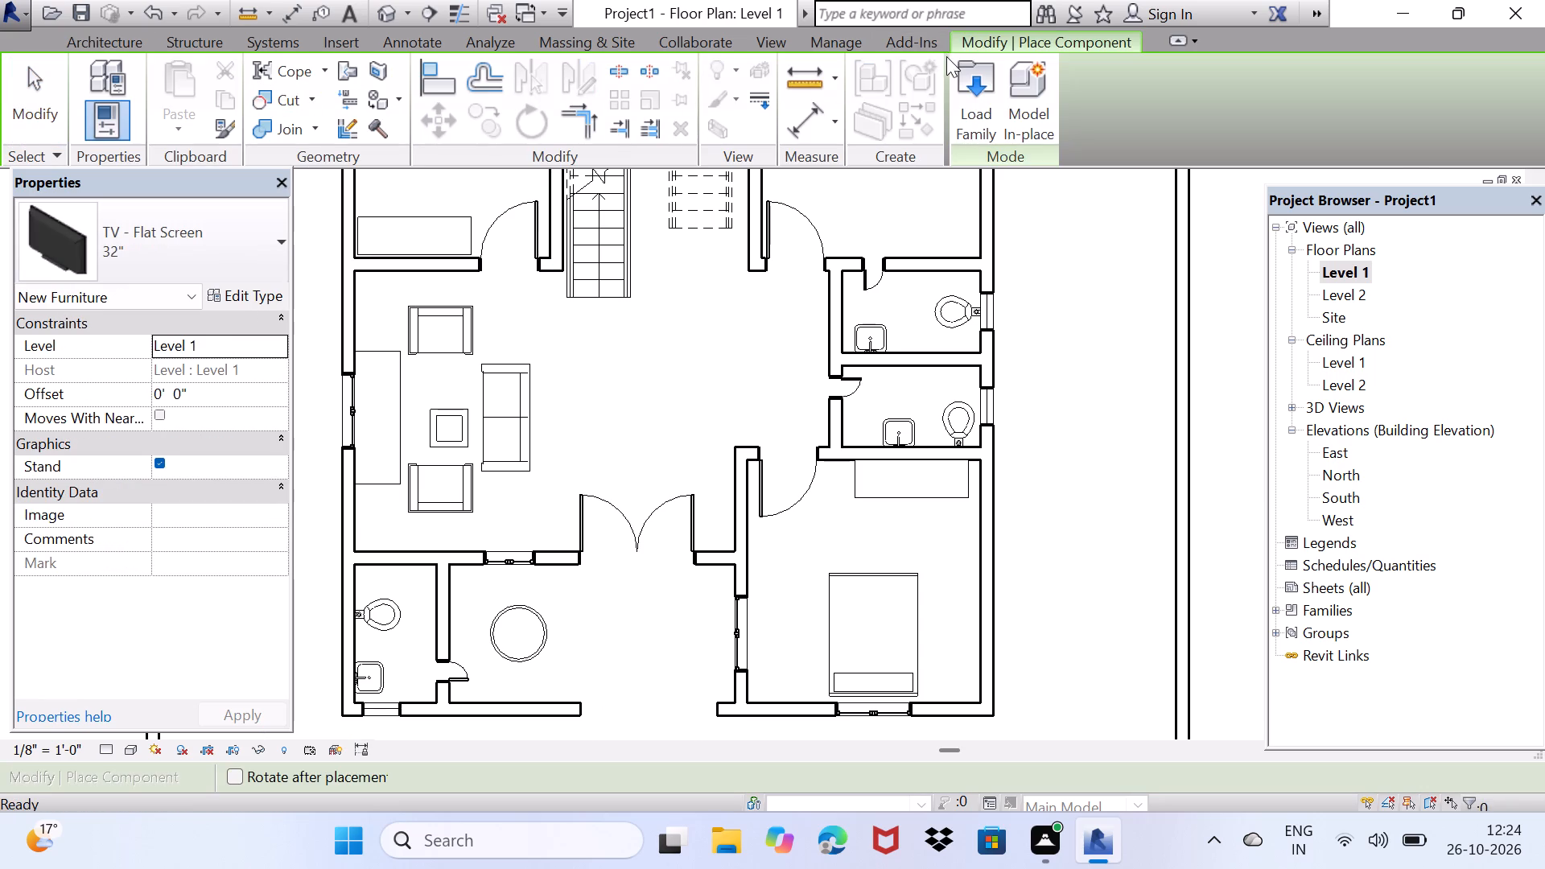
double_click(960, 80)
scroll(677, 366, down, 2)
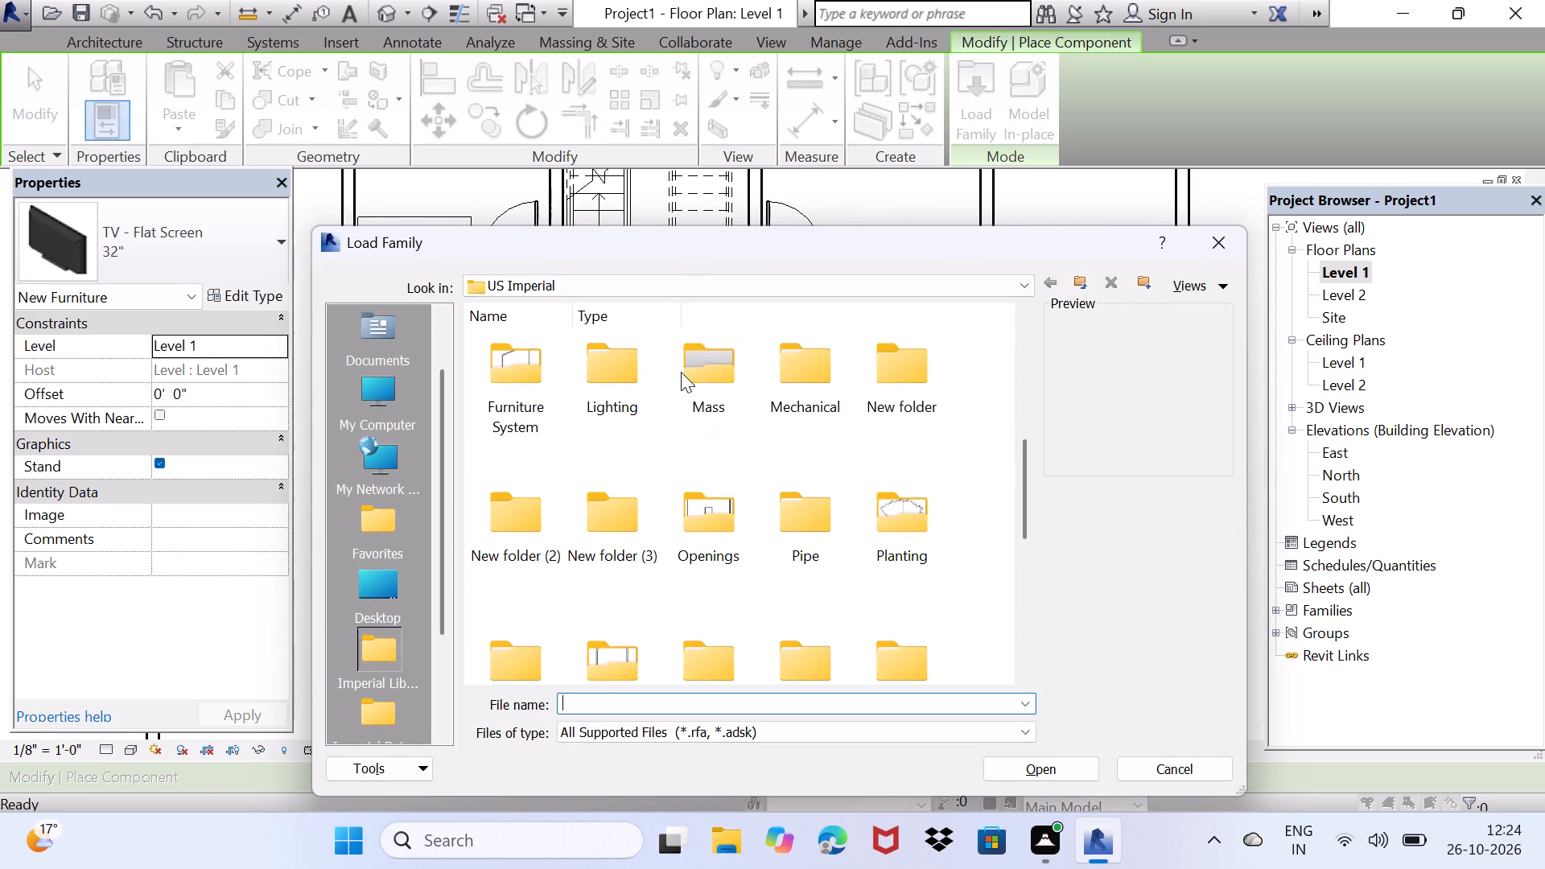
scroll(818, 442, up, 1)
double_click(908, 431)
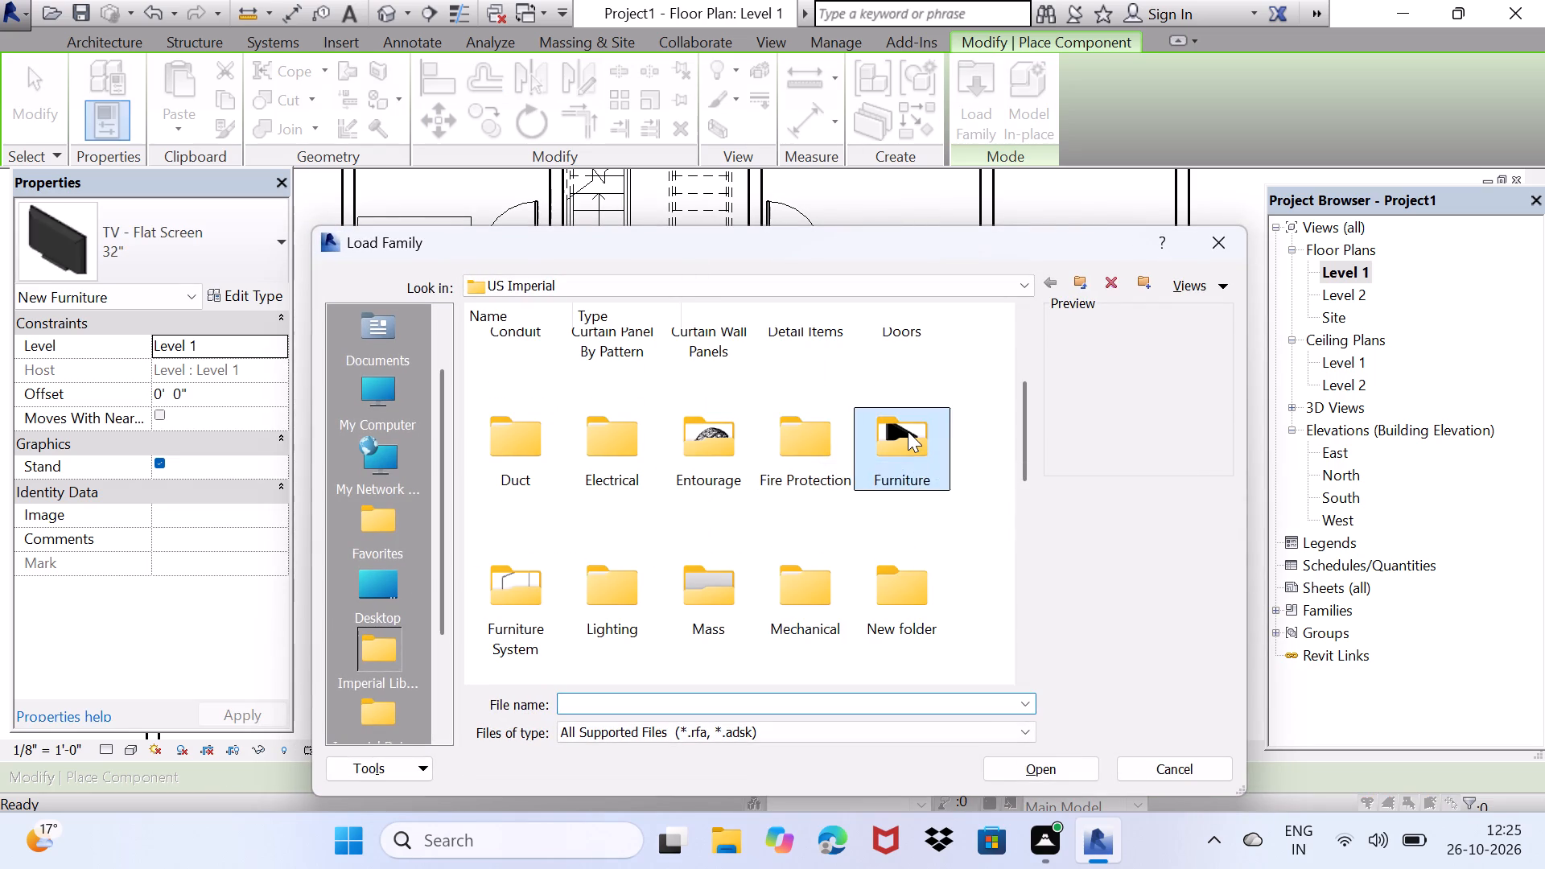
double_click(597, 364)
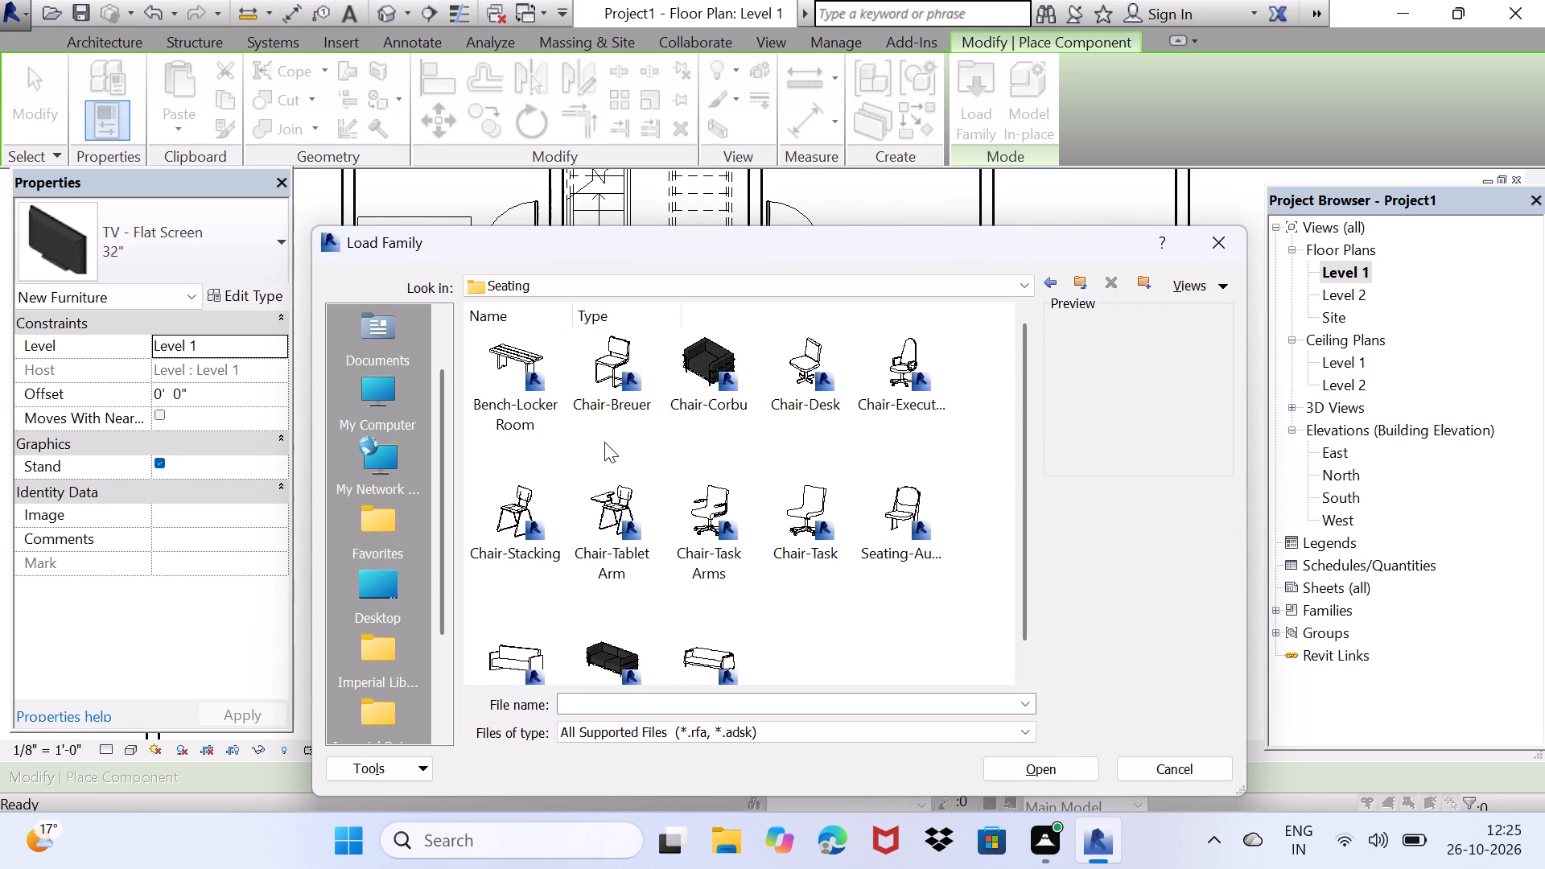
click(907, 479)
click(888, 519)
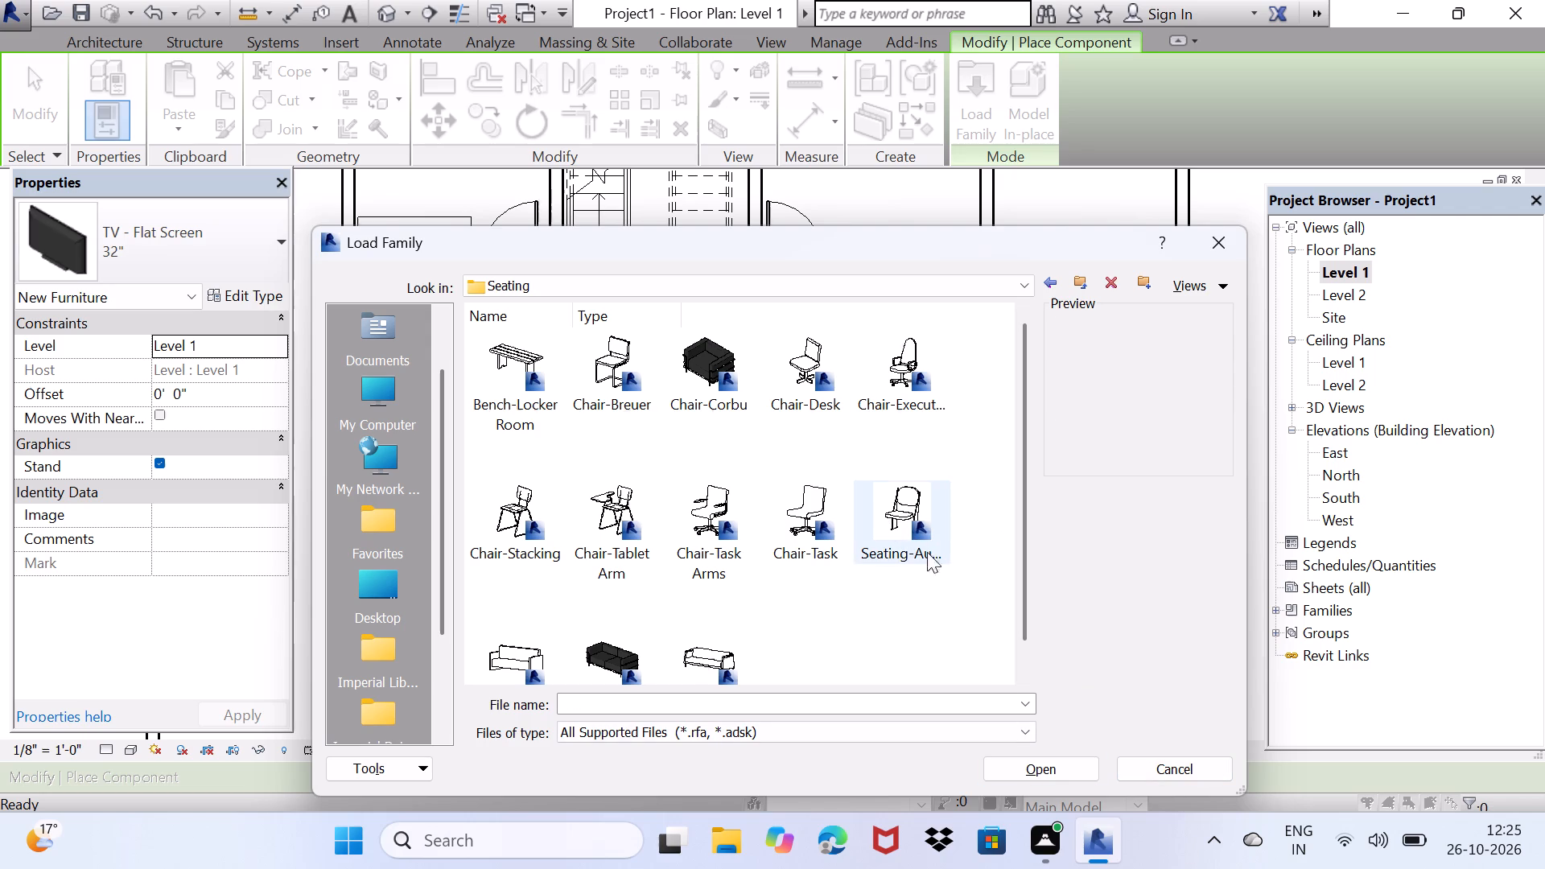
click(1044, 772)
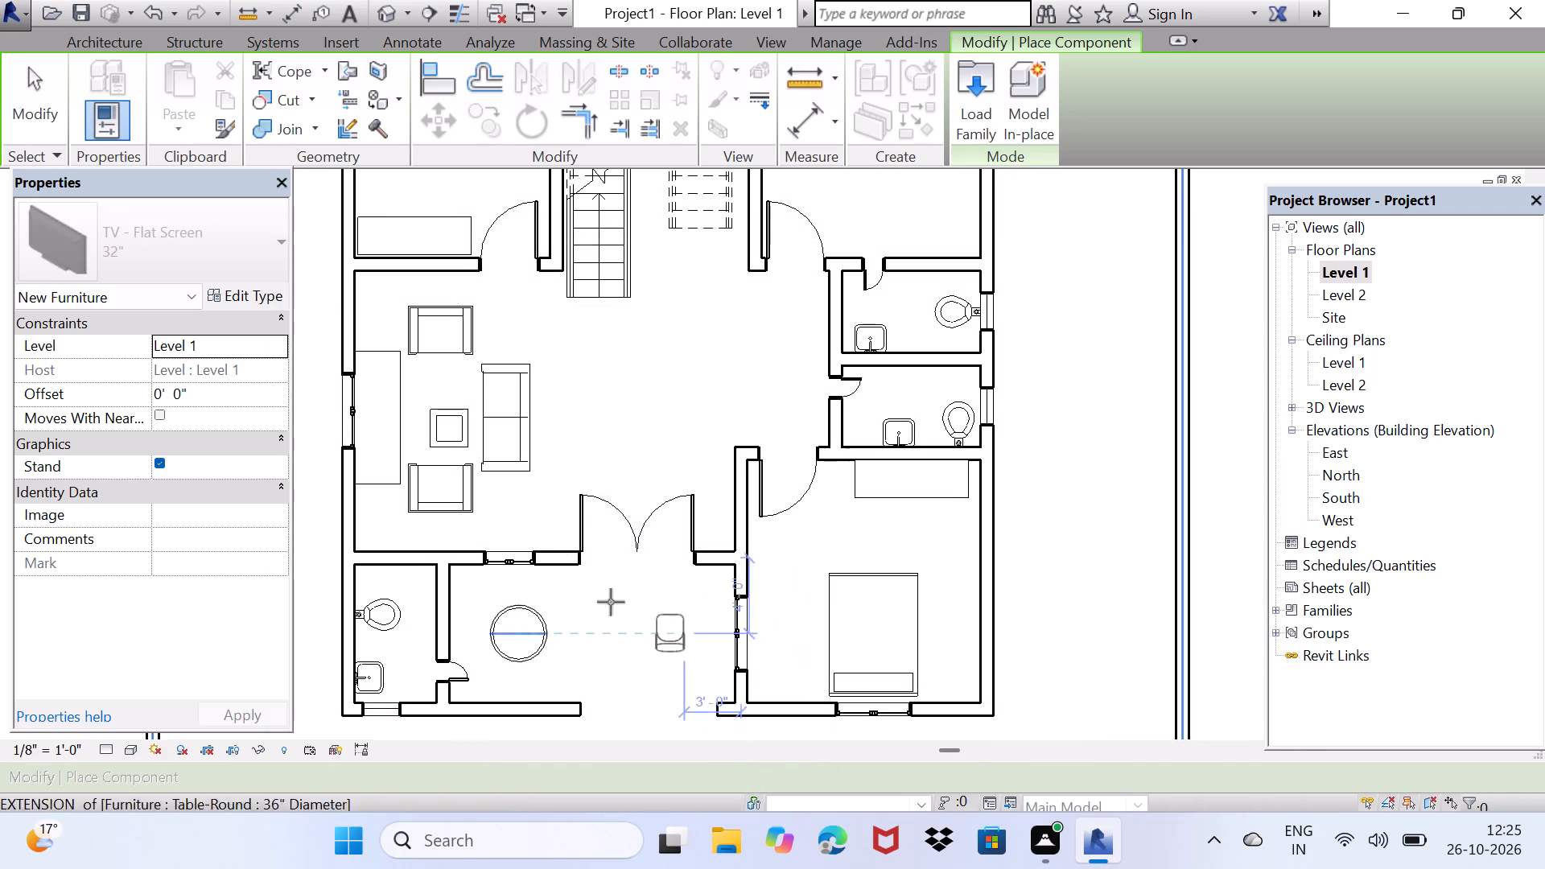
Place an 18" x 24" x 30" auditorium seat northwest of the round table, with its backrest toward the window wall.
scroll(495, 595, up, 4)
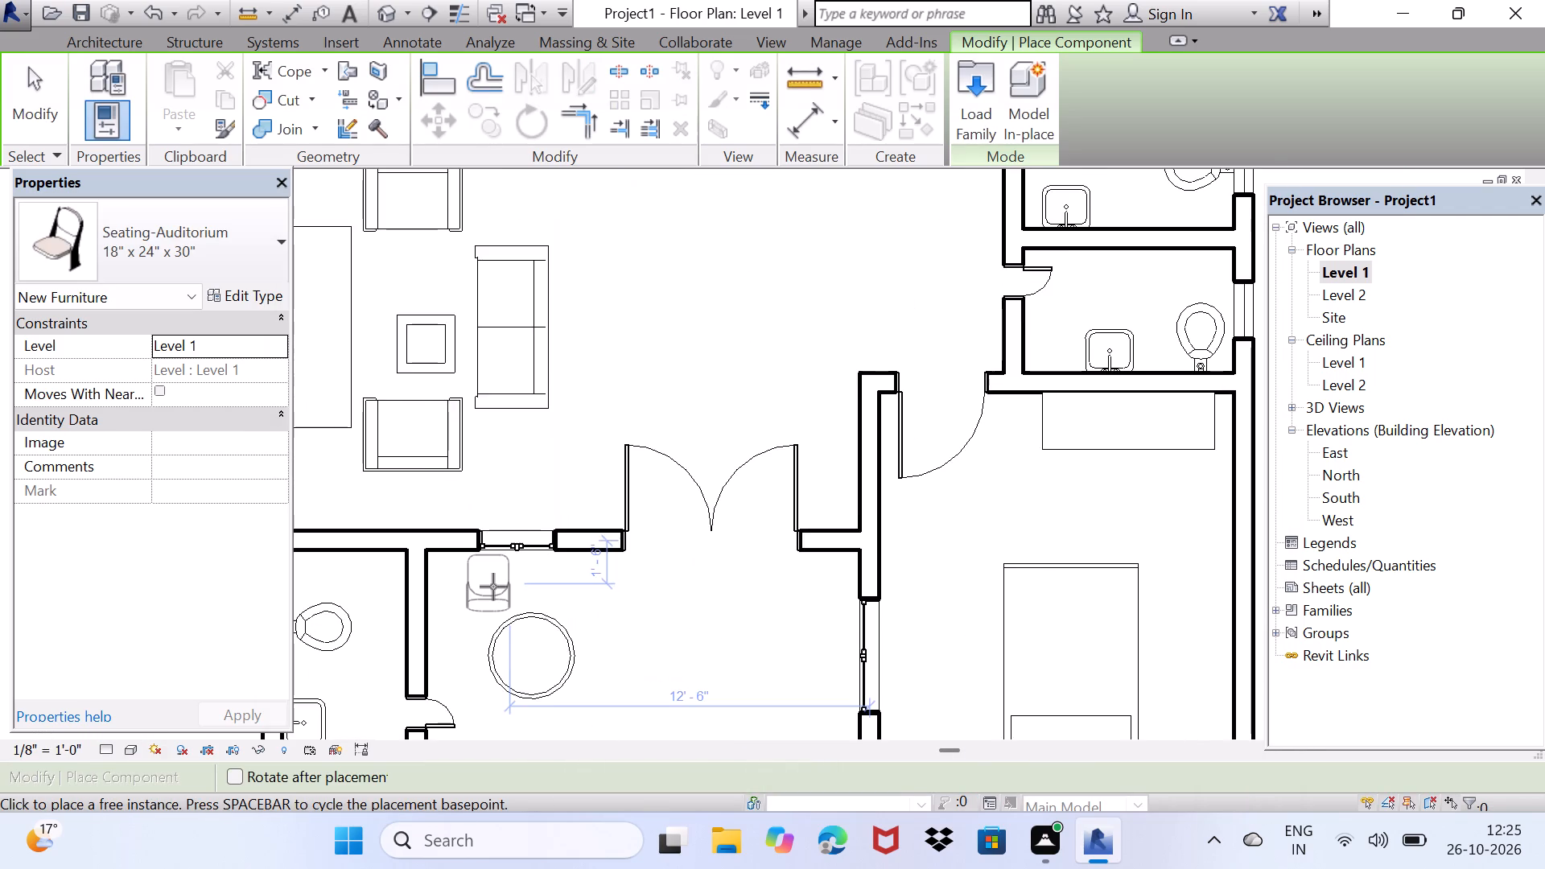
key(space)
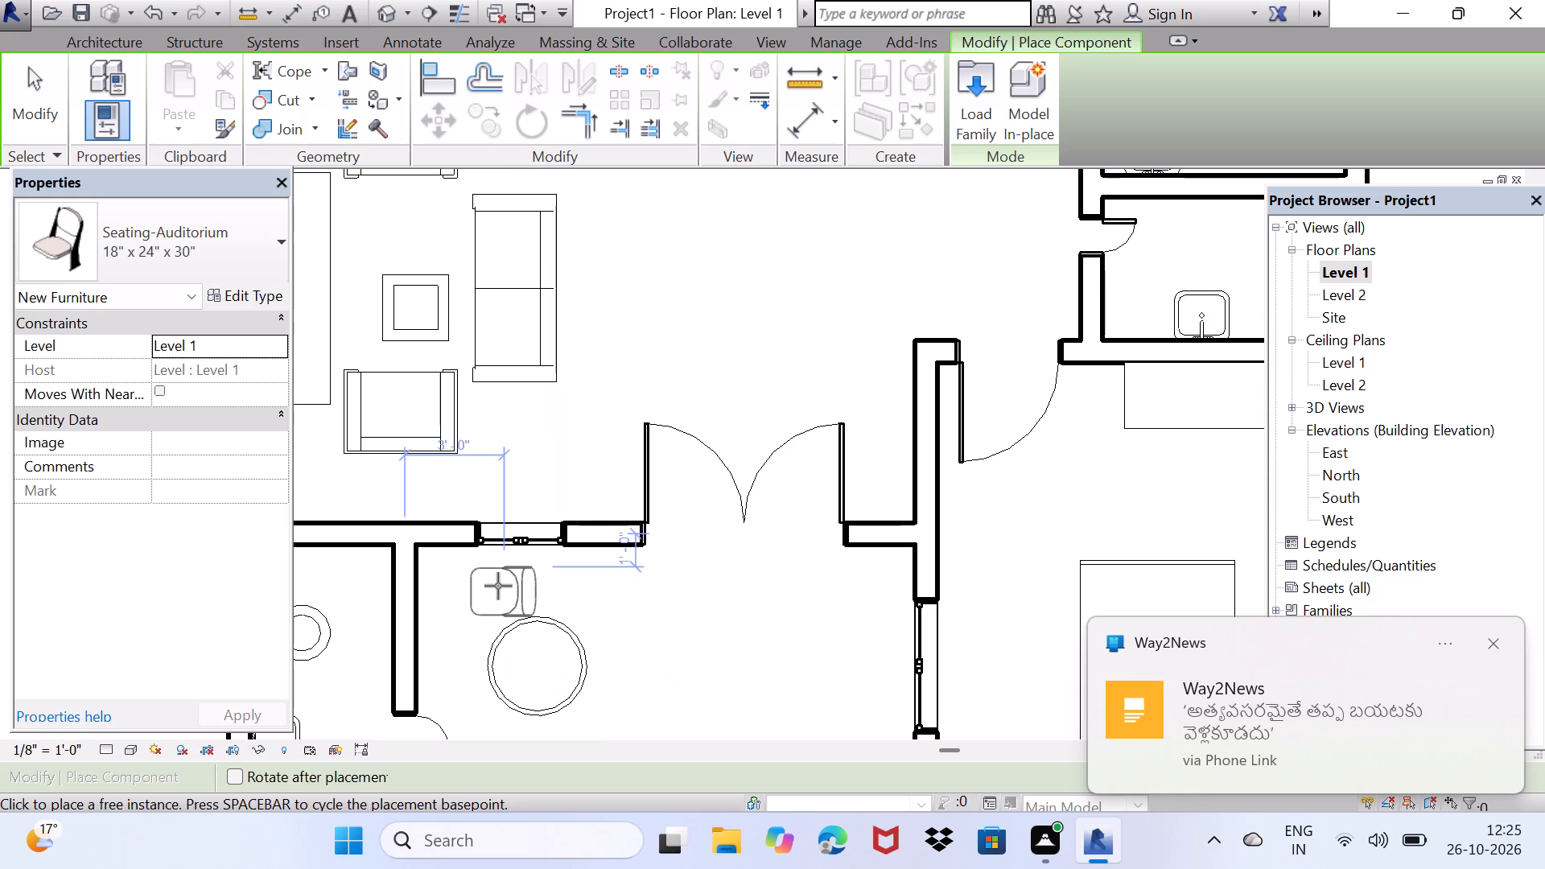
key(space)
key(space)
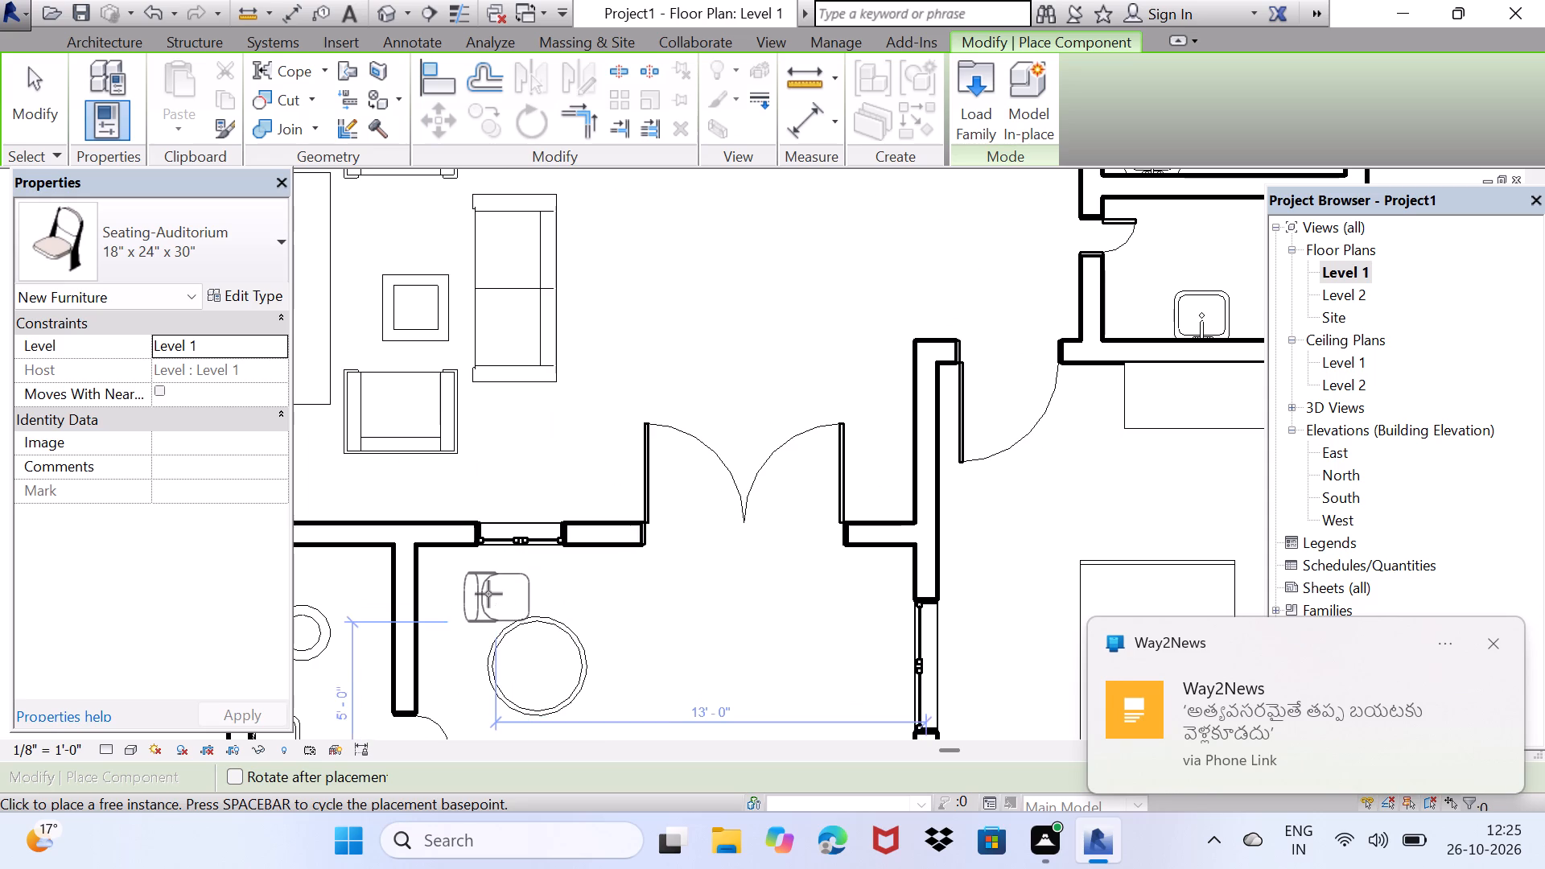
key(space)
key(space)
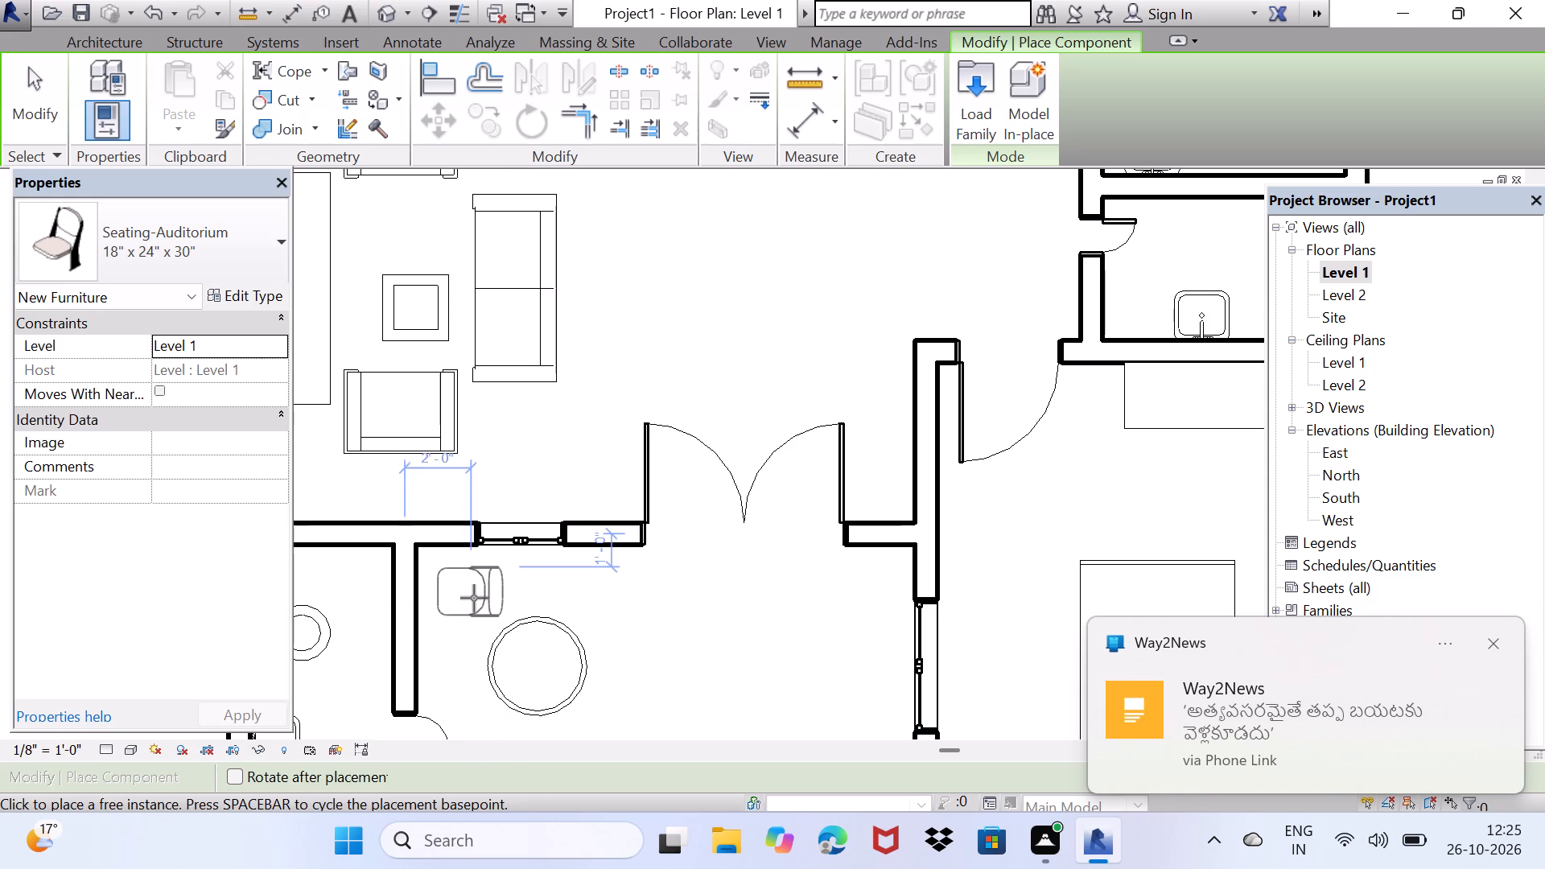
key(space)
click(481, 591)
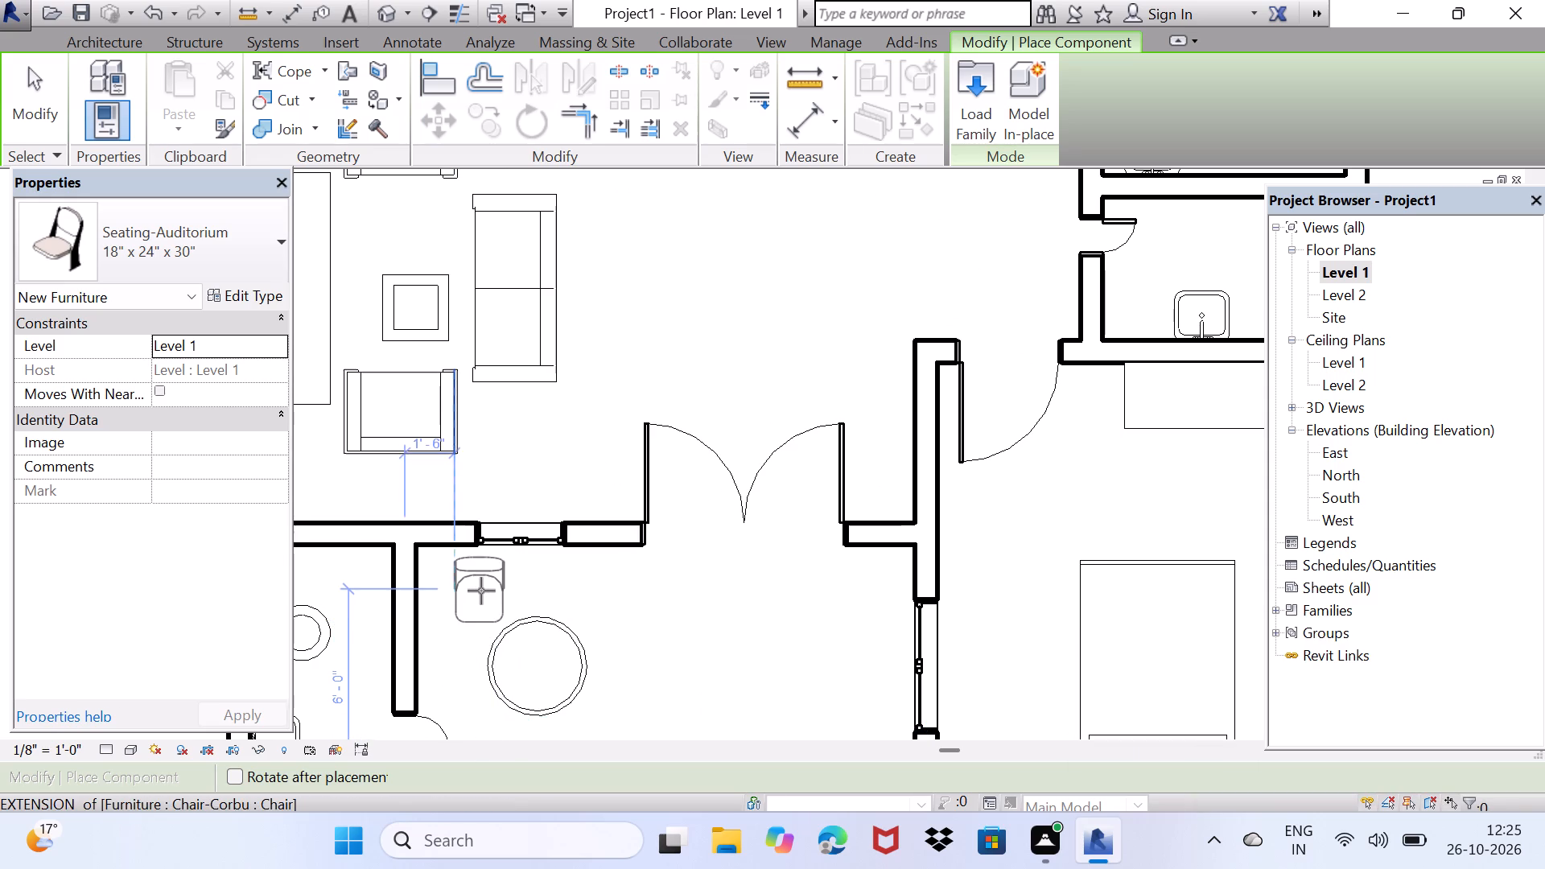
Place a second auditorium seat southeast of the round table, rotated so its backrest faces east, and finish placing components.
middle_drag(559, 651, 562, 491)
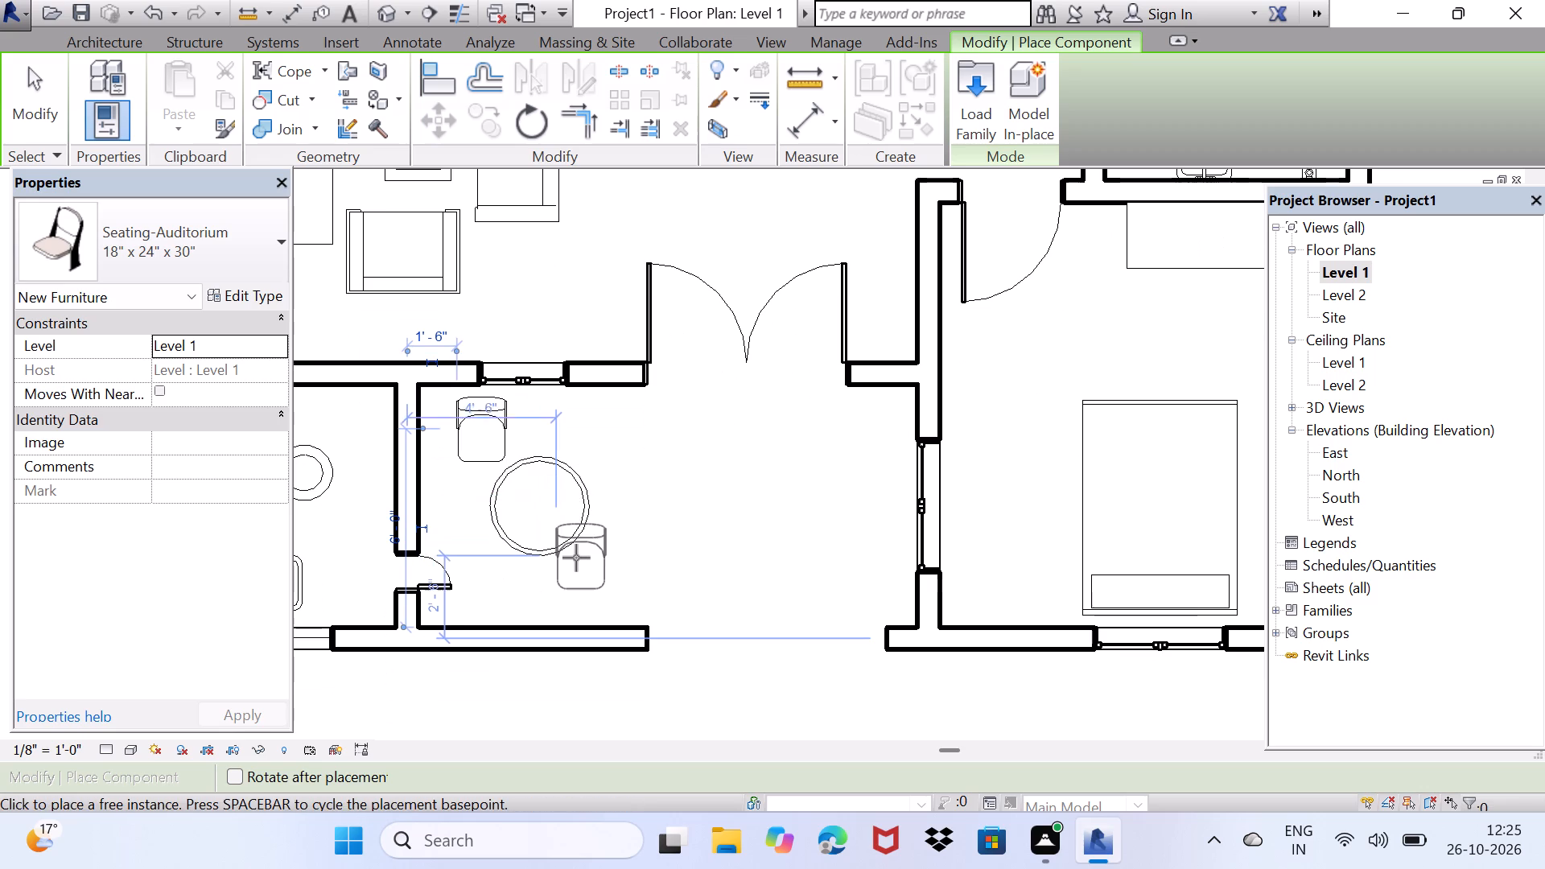
key(space)
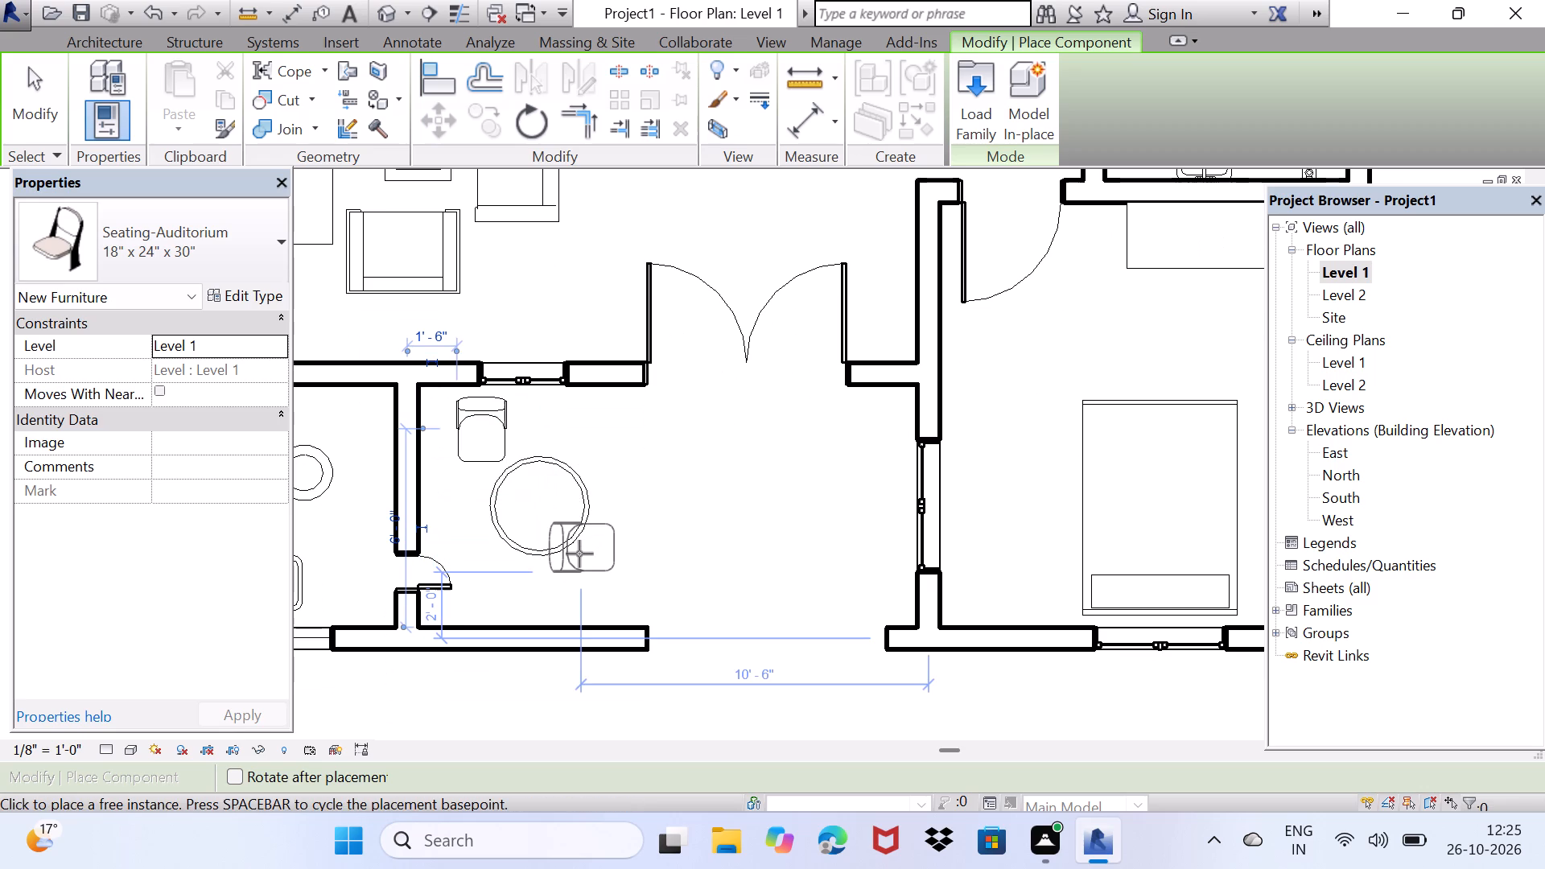
key(space)
key(space)
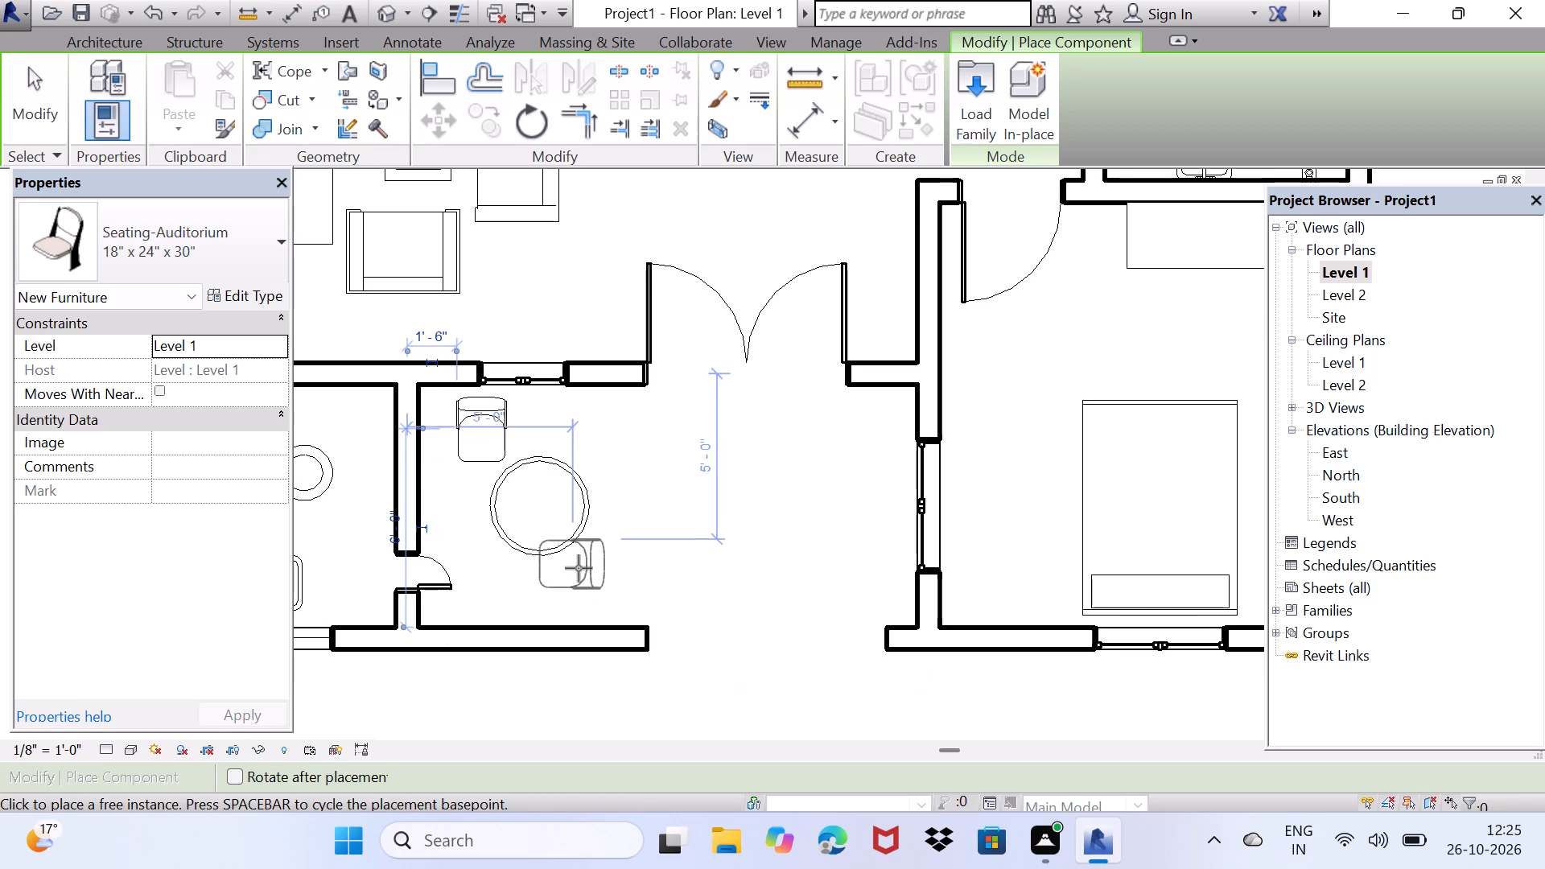
click(595, 584)
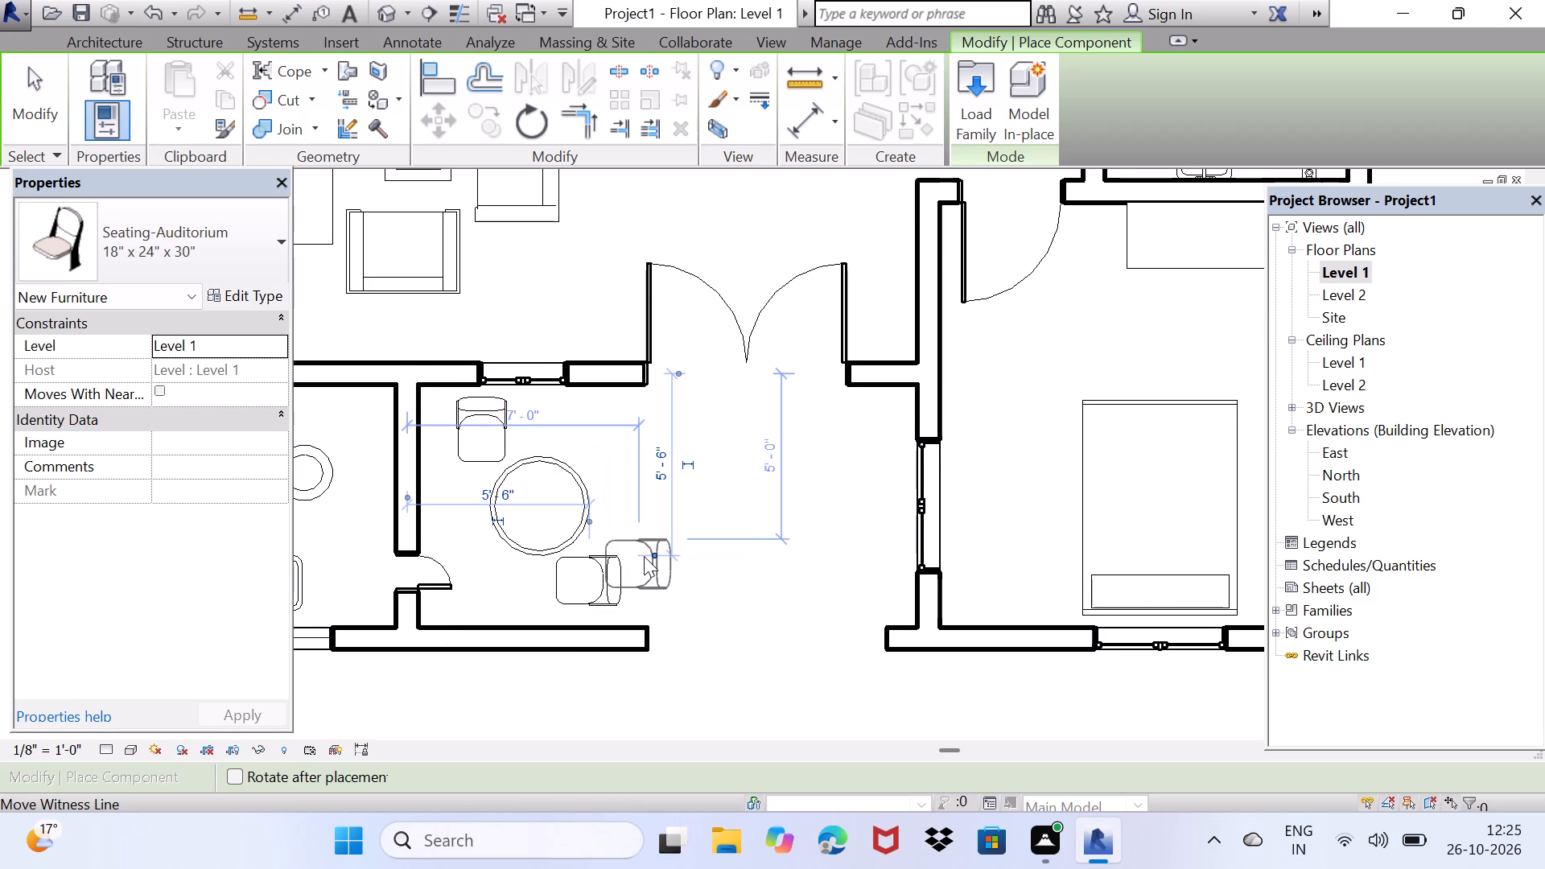
key(Escape)
key(Escape)
key(Escape)
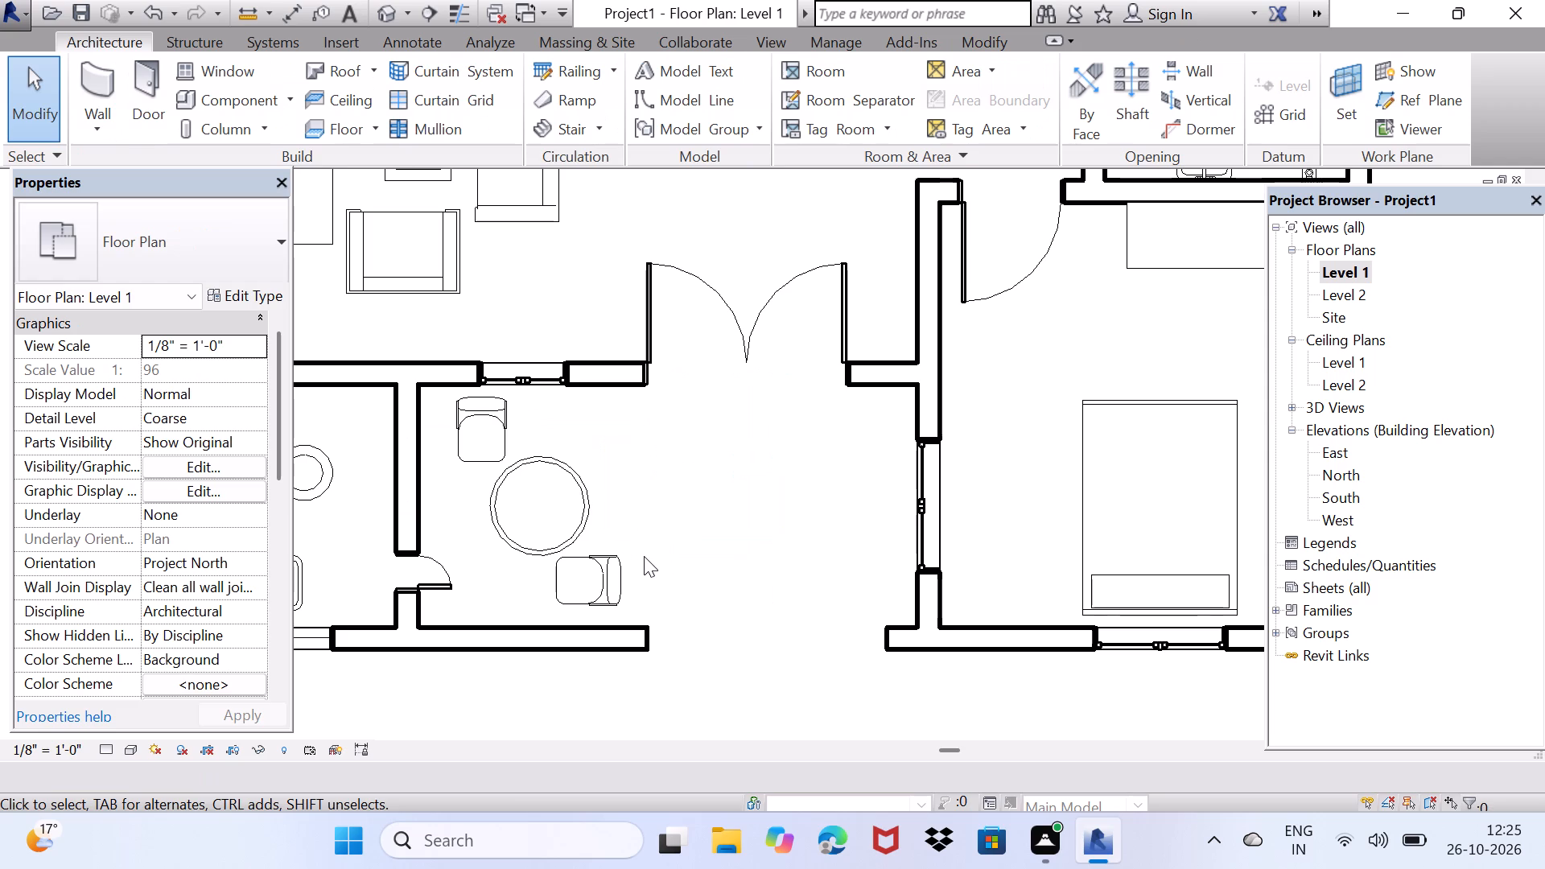
Open the default 3D view of the house.
scroll(669, 595, down, 3)
middle_drag(716, 513, 694, 582)
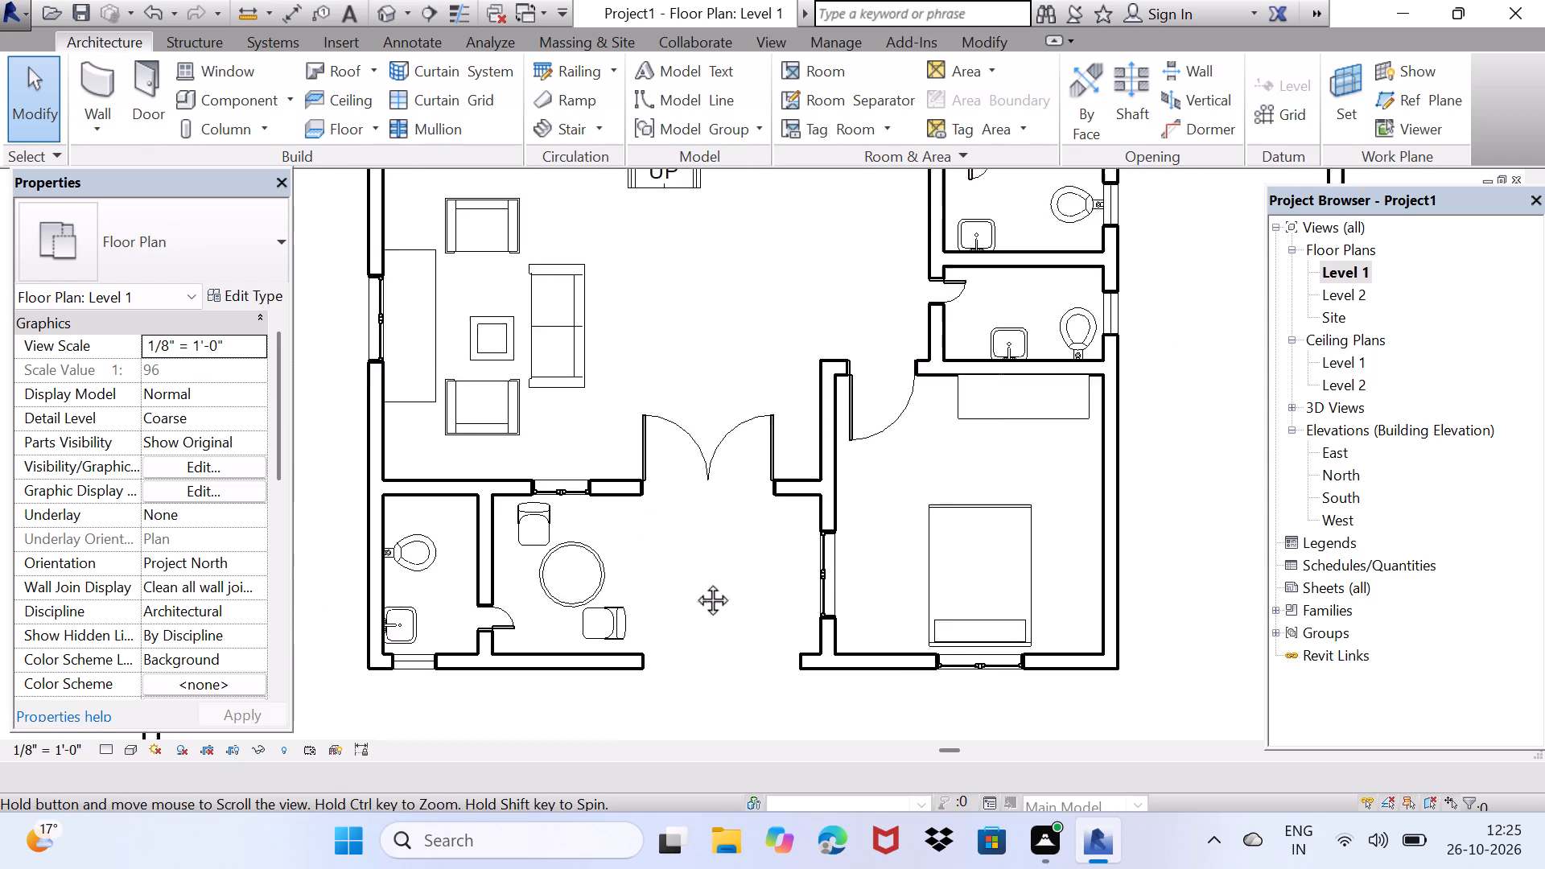
middle_drag(694, 582, 661, 651)
scroll(702, 374, down, 3)
middle_drag(760, 428, 698, 447)
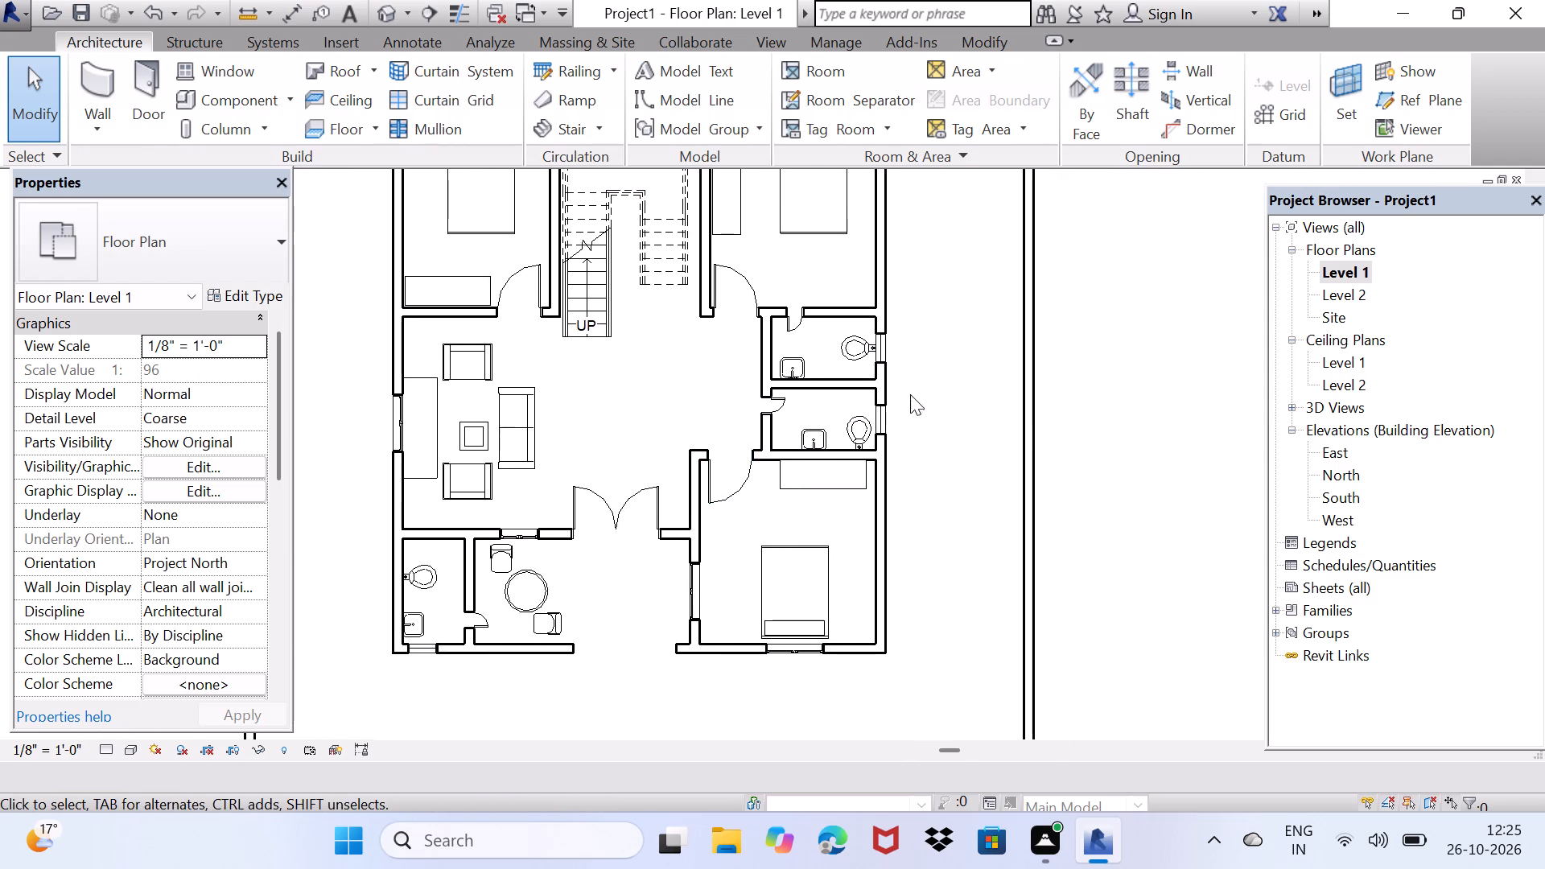
double_click(944, 393)
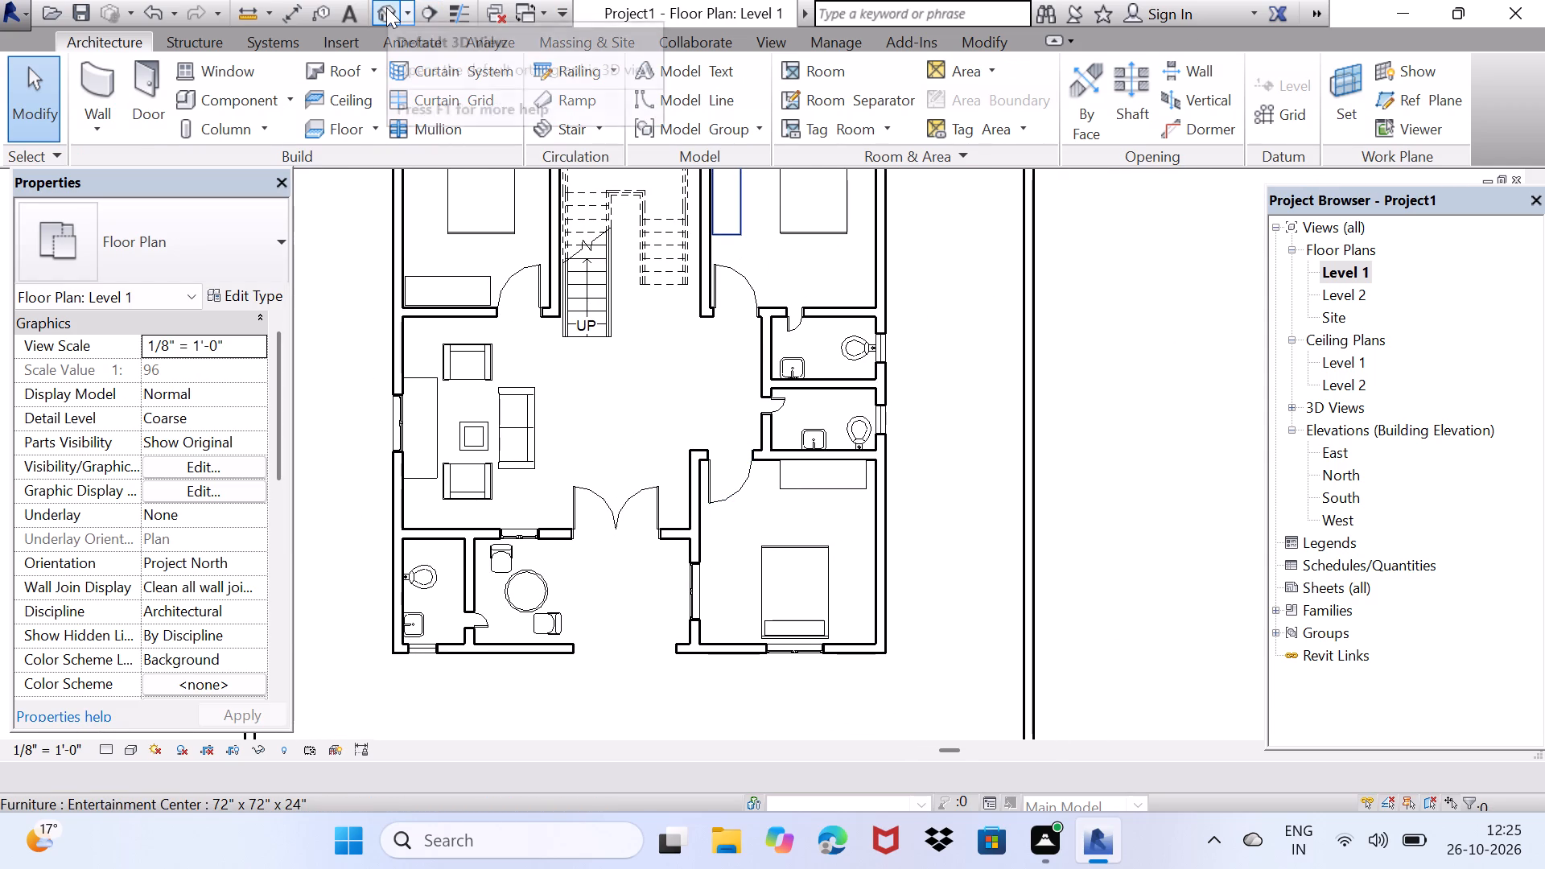
click(386, 7)
middle_drag(1019, 585, 852, 459)
double_click(1033, 500)
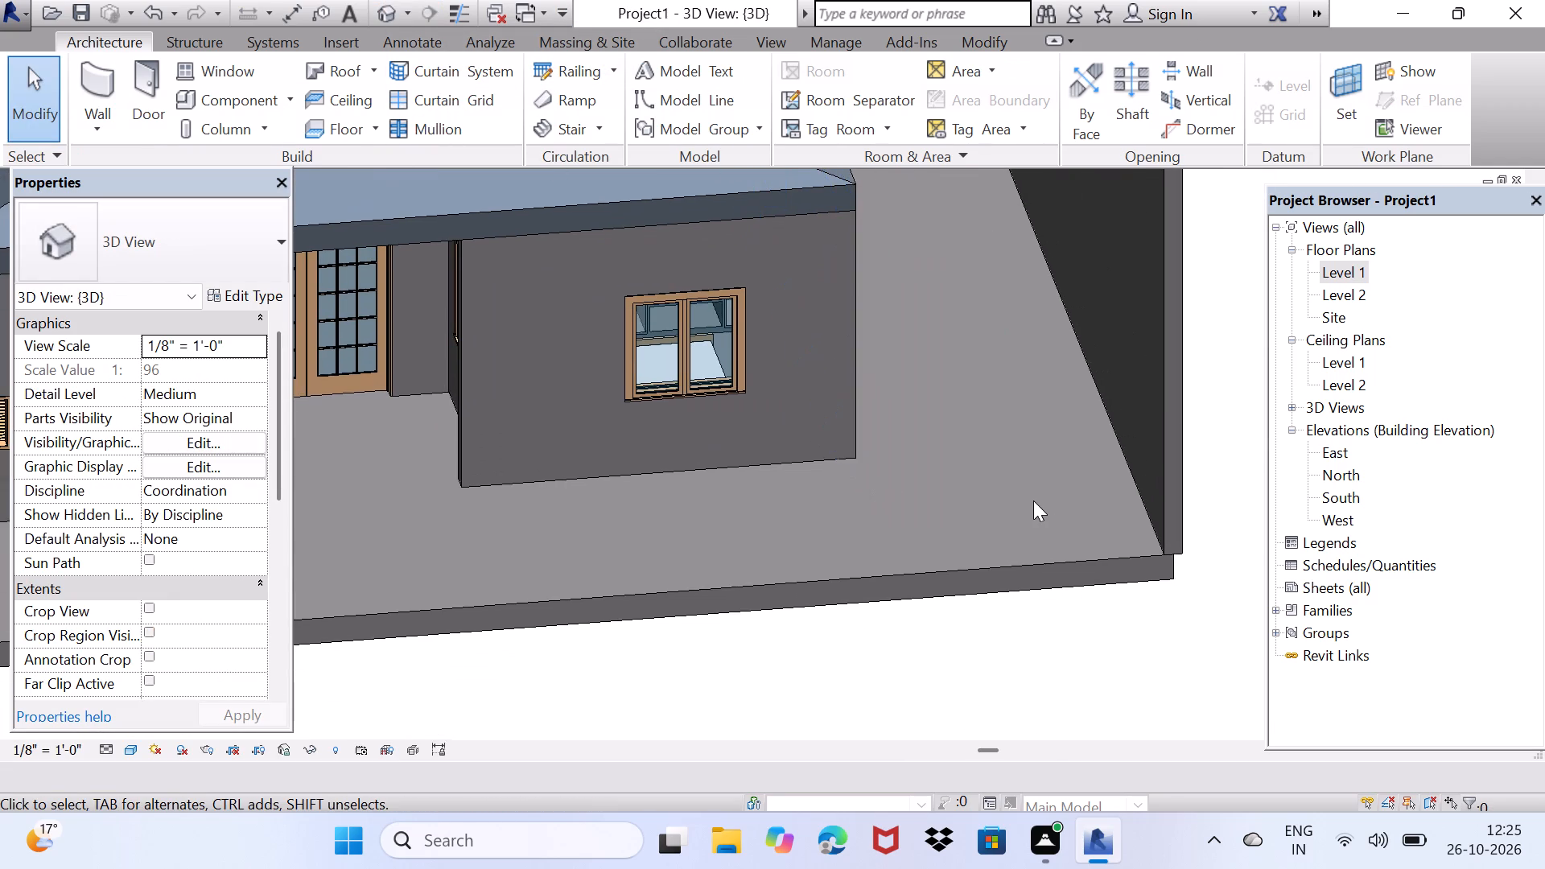
double_click(1033, 500)
click(935, 506)
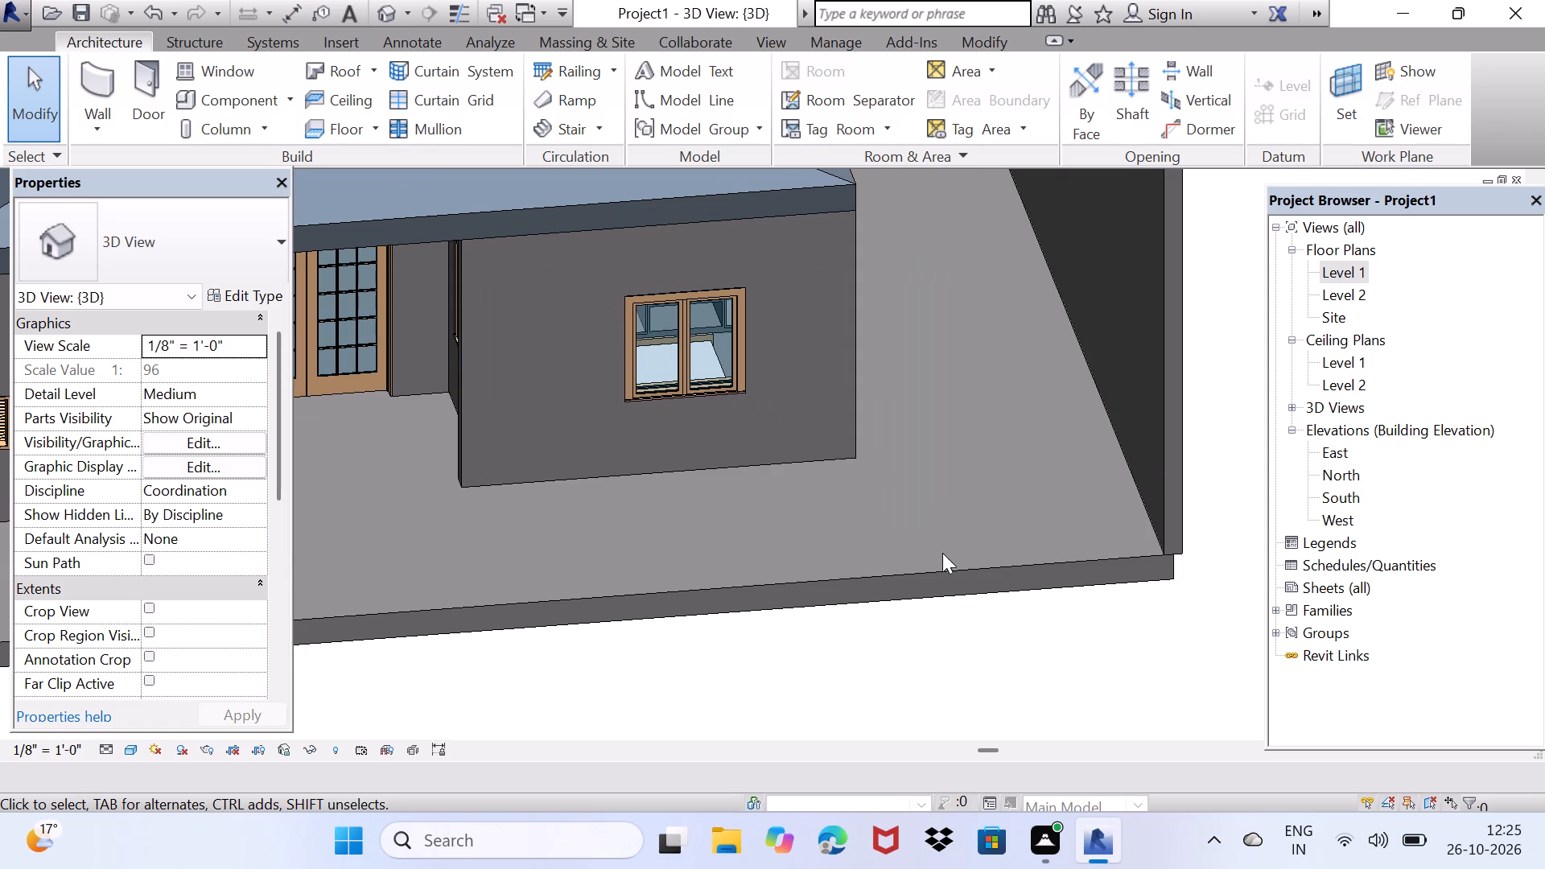
Create a new material while editing the structure layer of the Generic - 12" floor around the house.
click(948, 562)
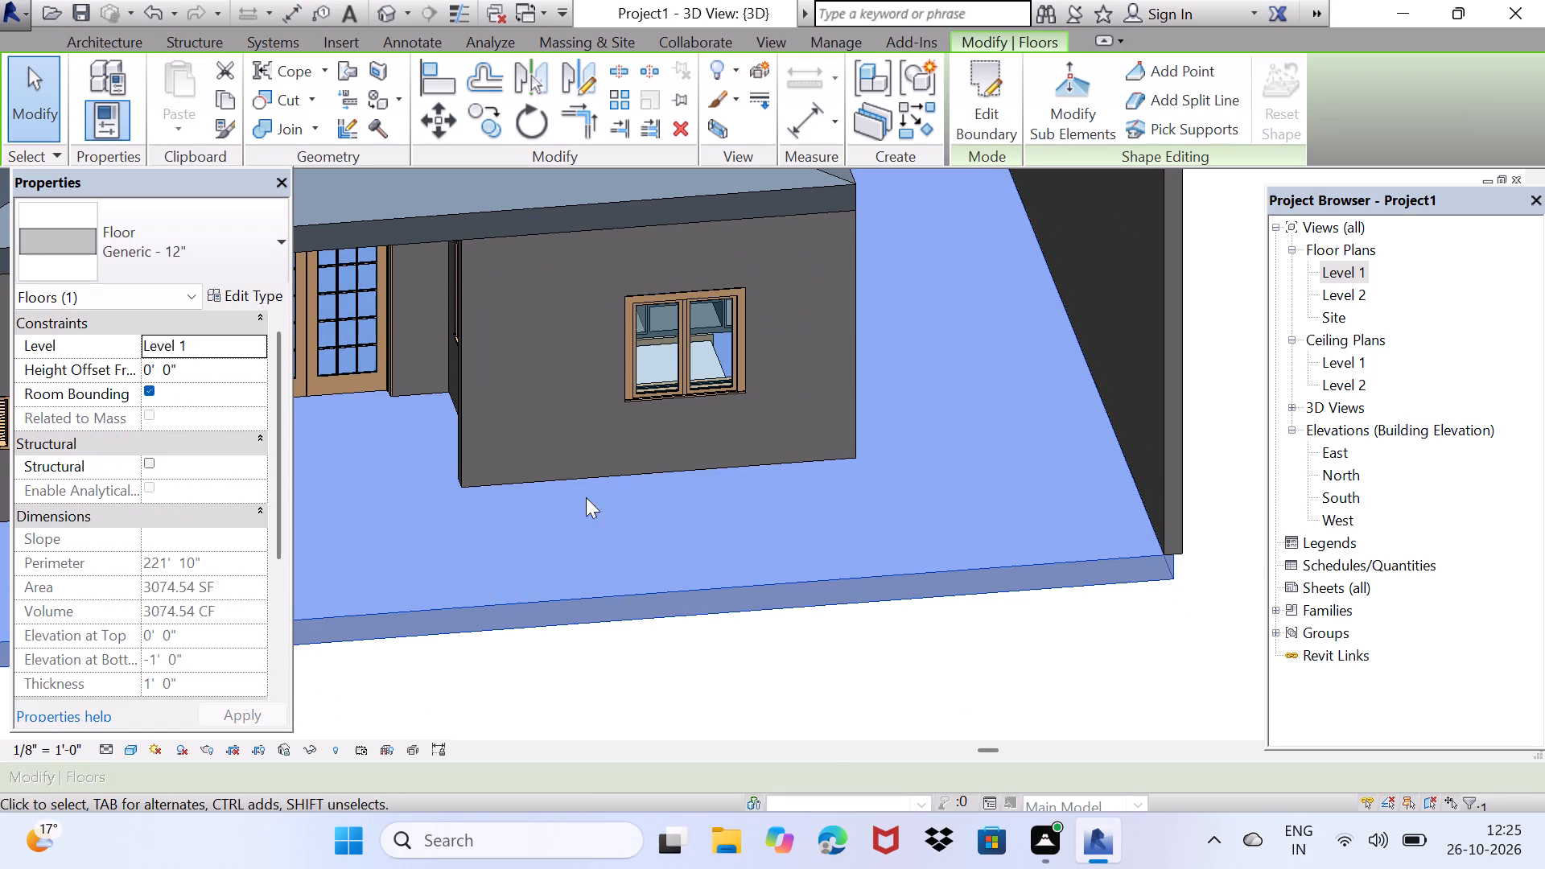
click(221, 296)
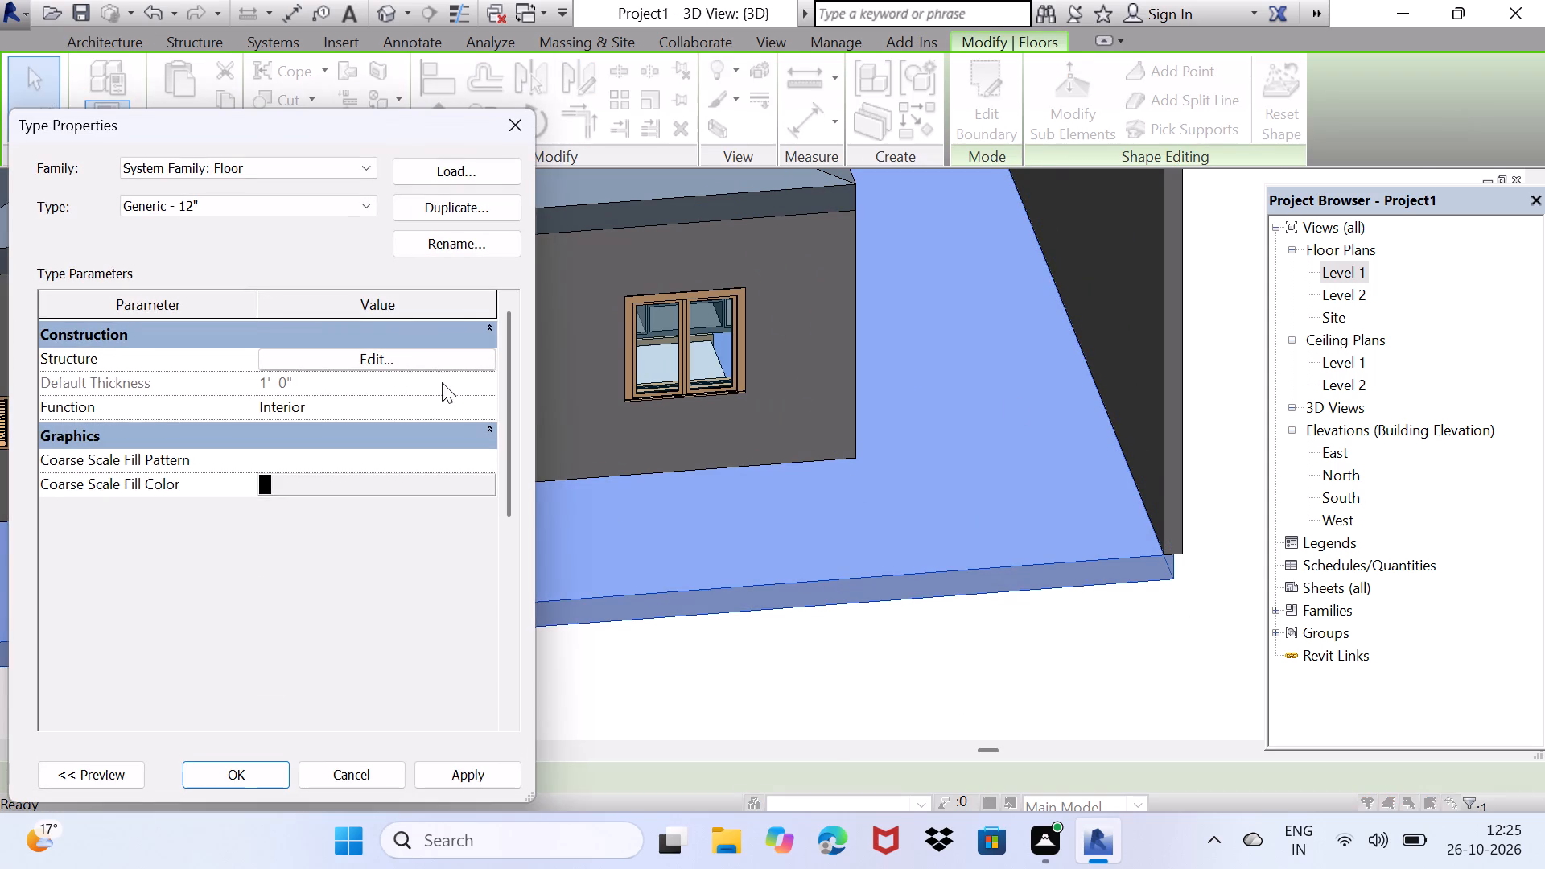
click(377, 352)
click(227, 407)
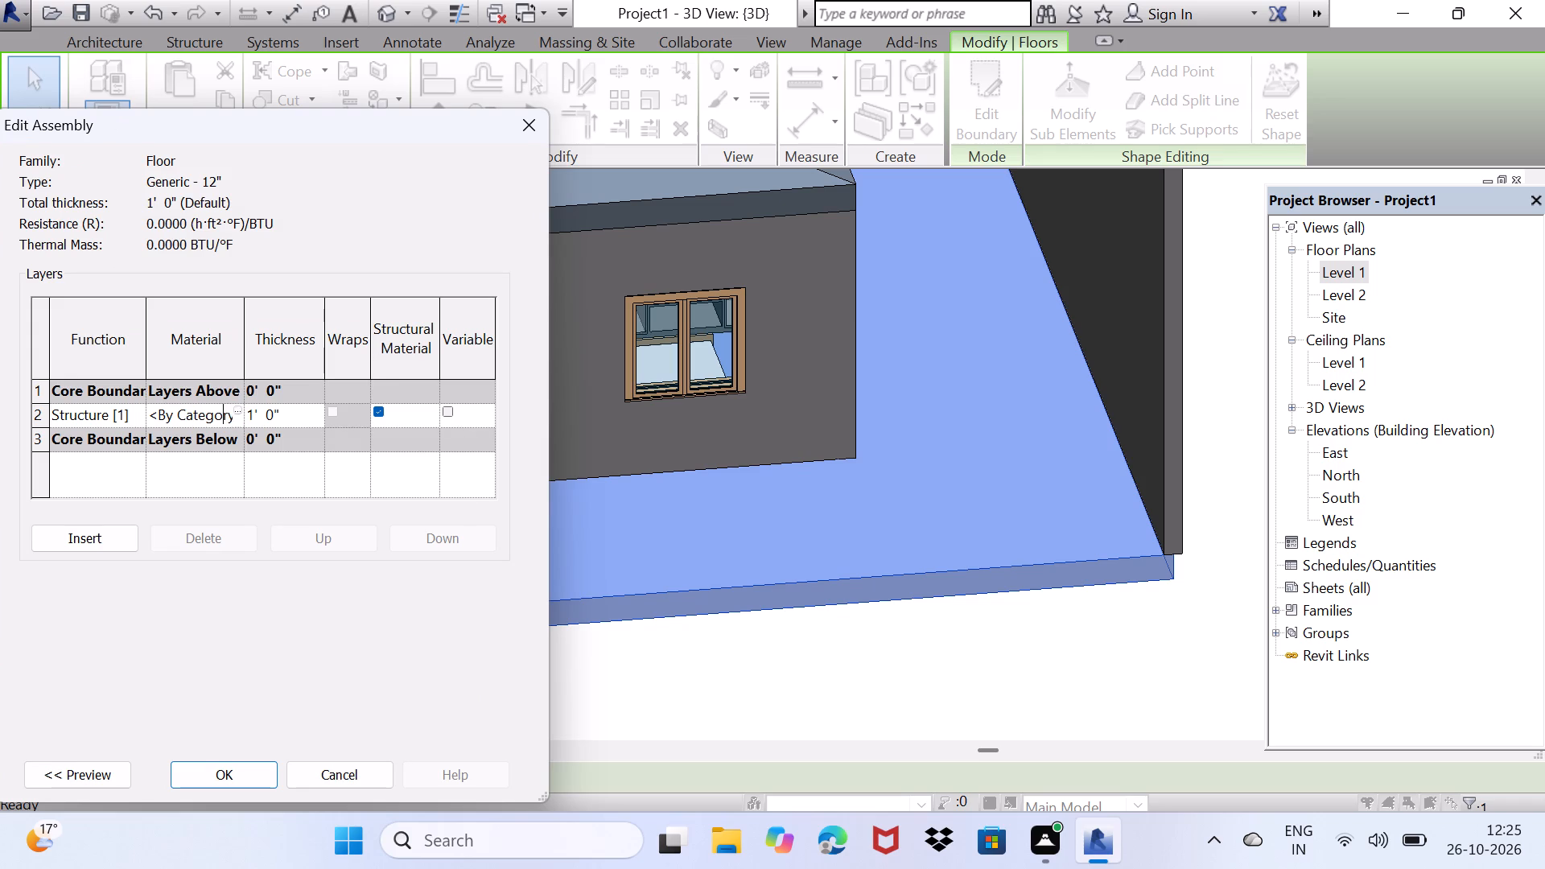
click(243, 412)
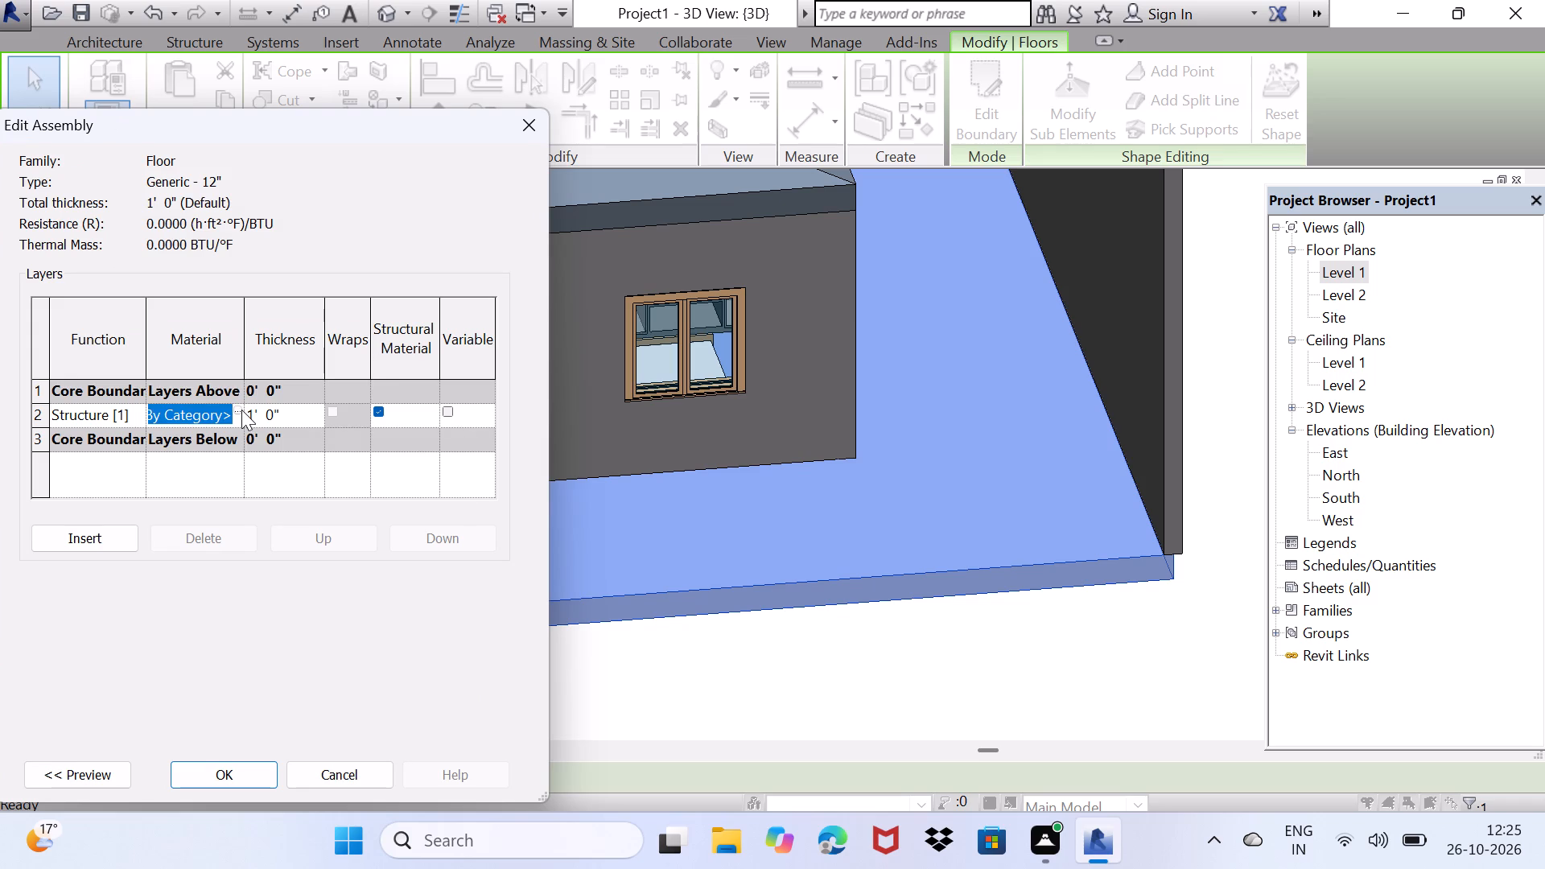
click(241, 410)
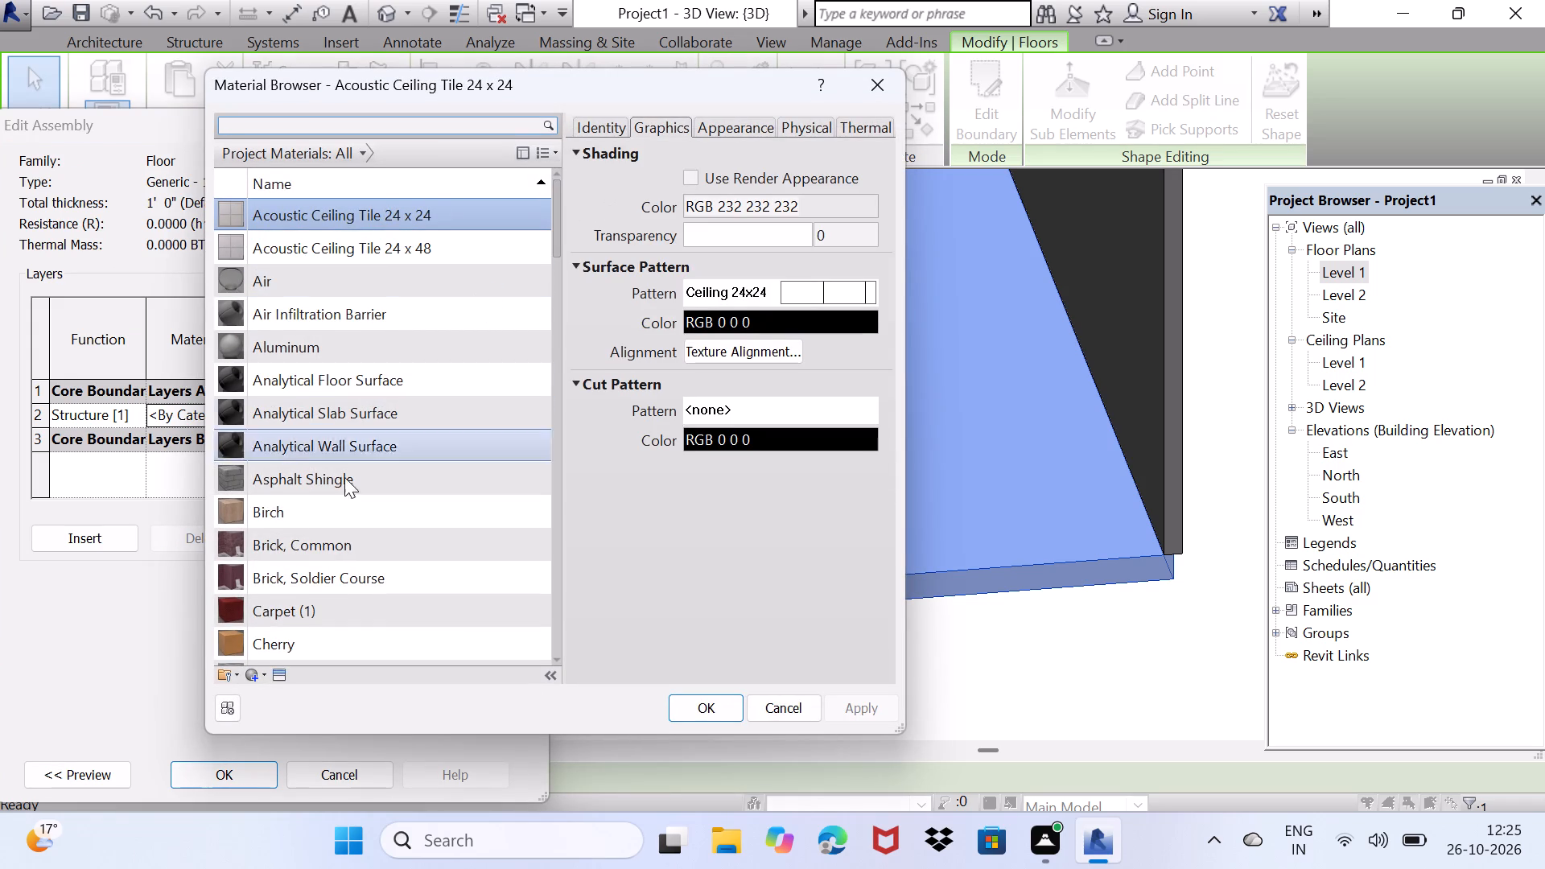
click(249, 671)
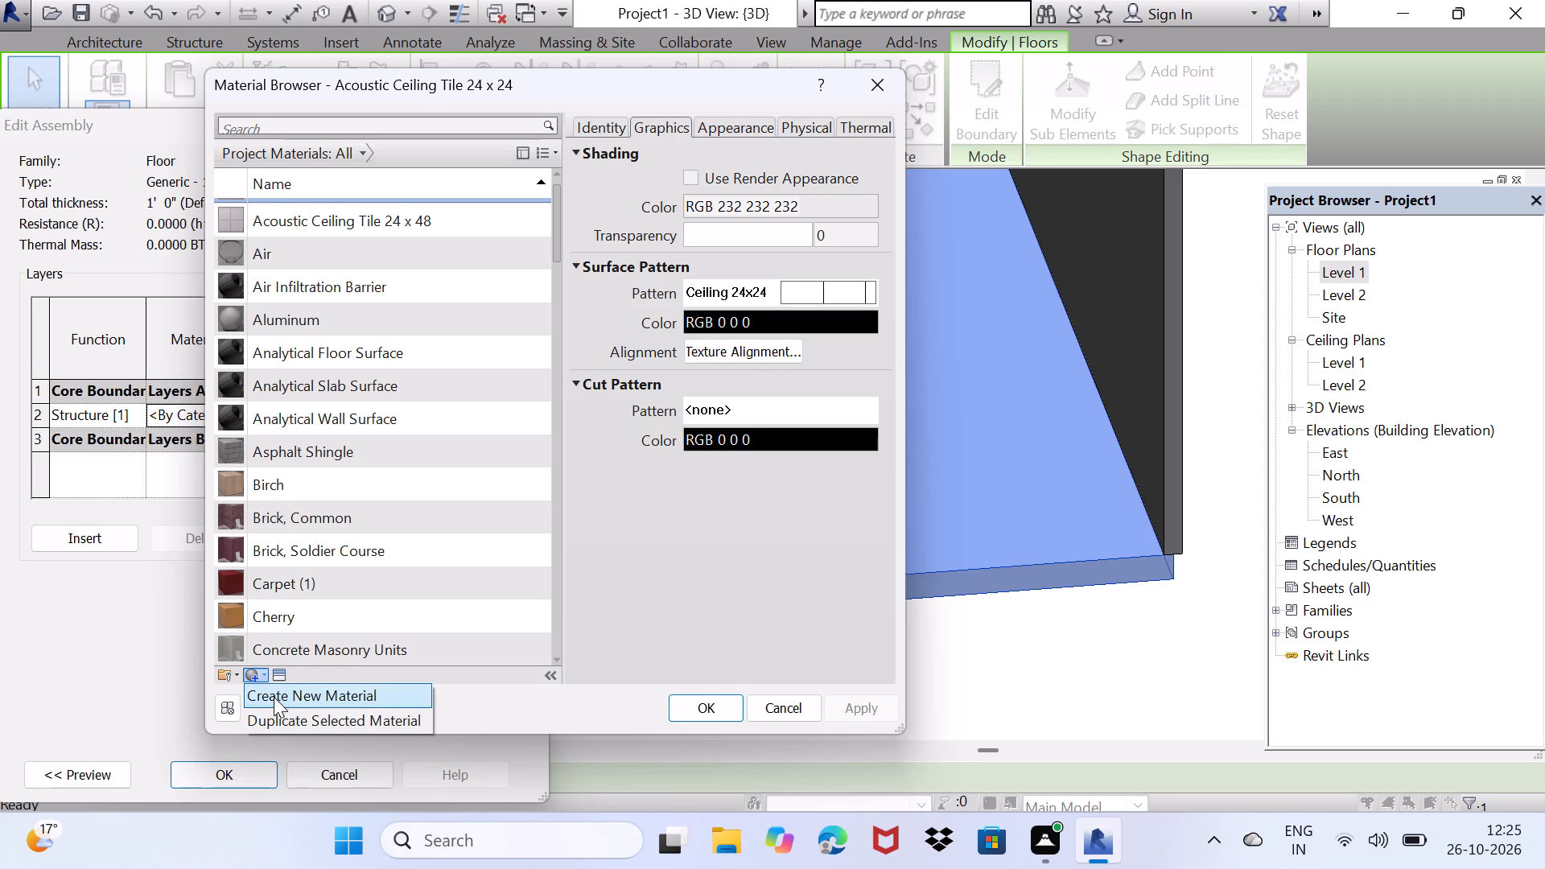
click(274, 697)
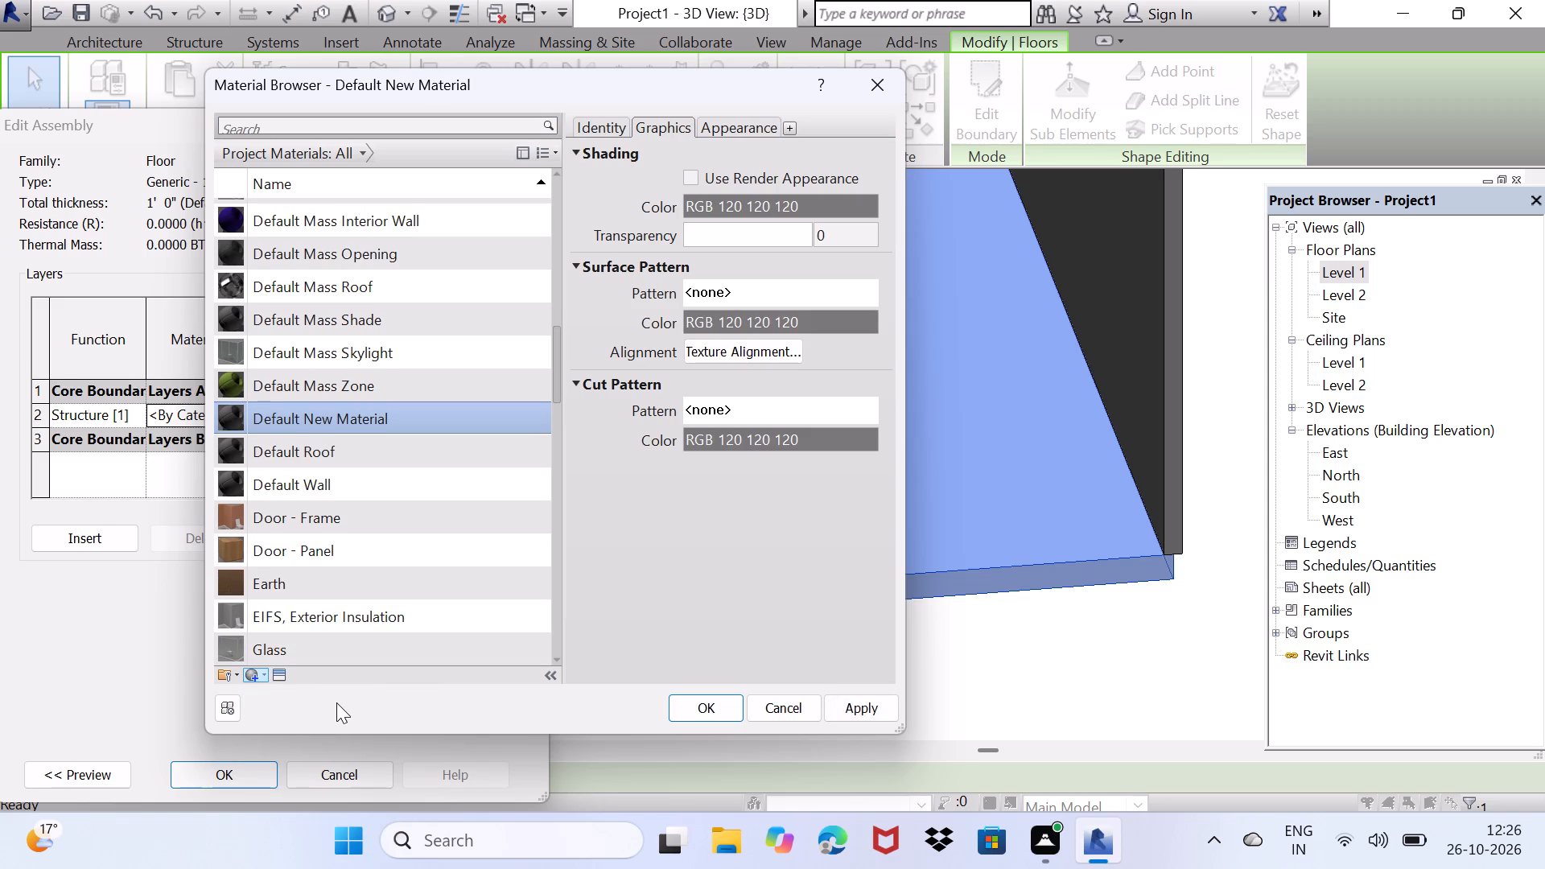
Search the asset library for "tile" and browse the matching assets, including Acoustic White, for the new floor material.
click(278, 686)
click(282, 678)
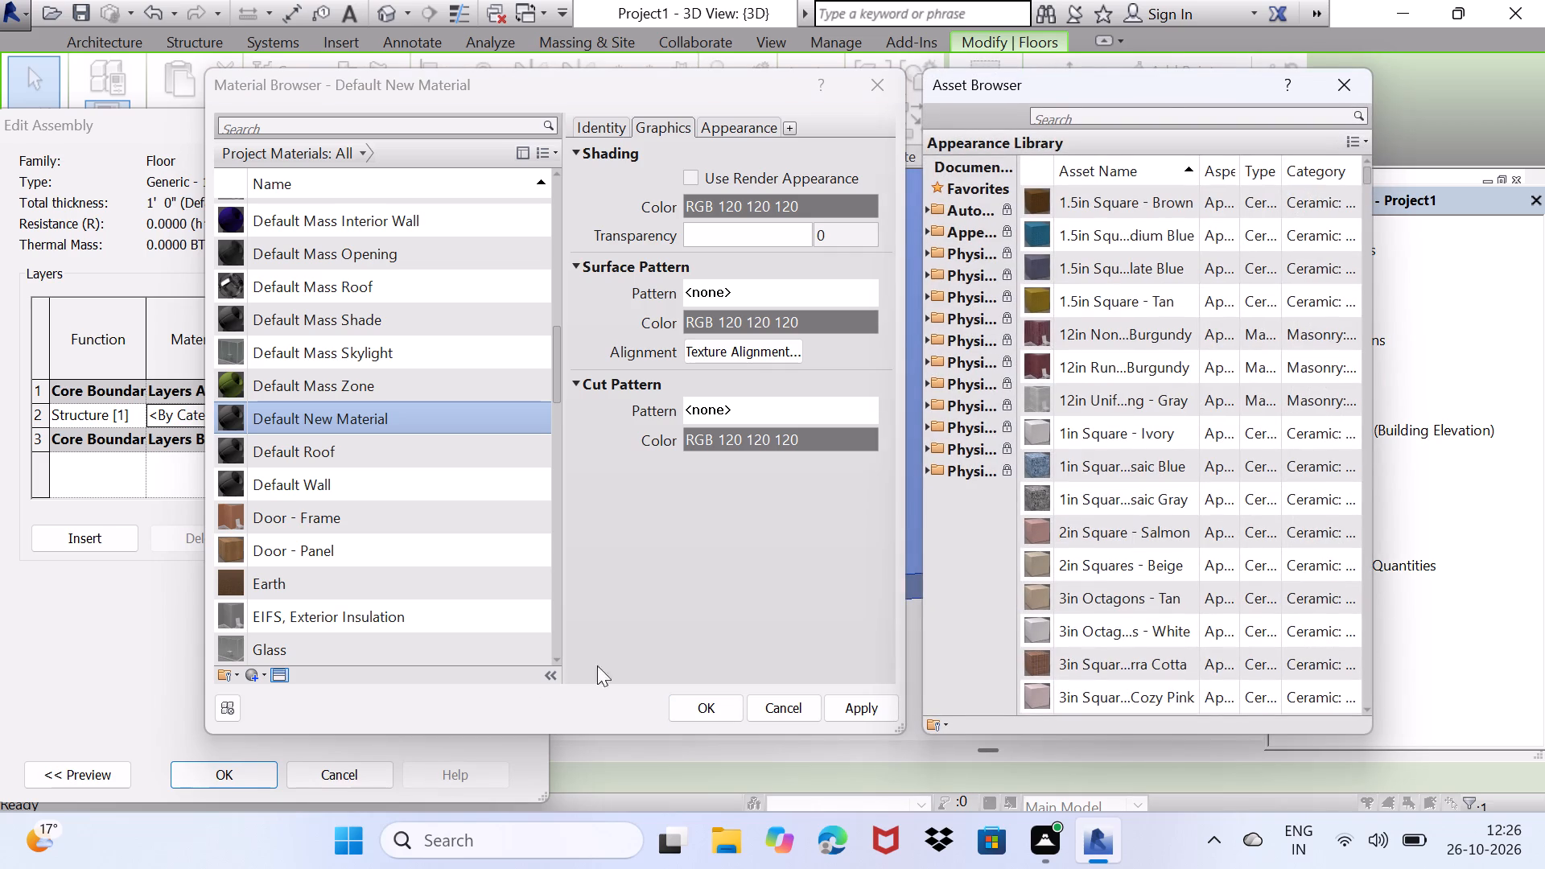
click(1103, 110)
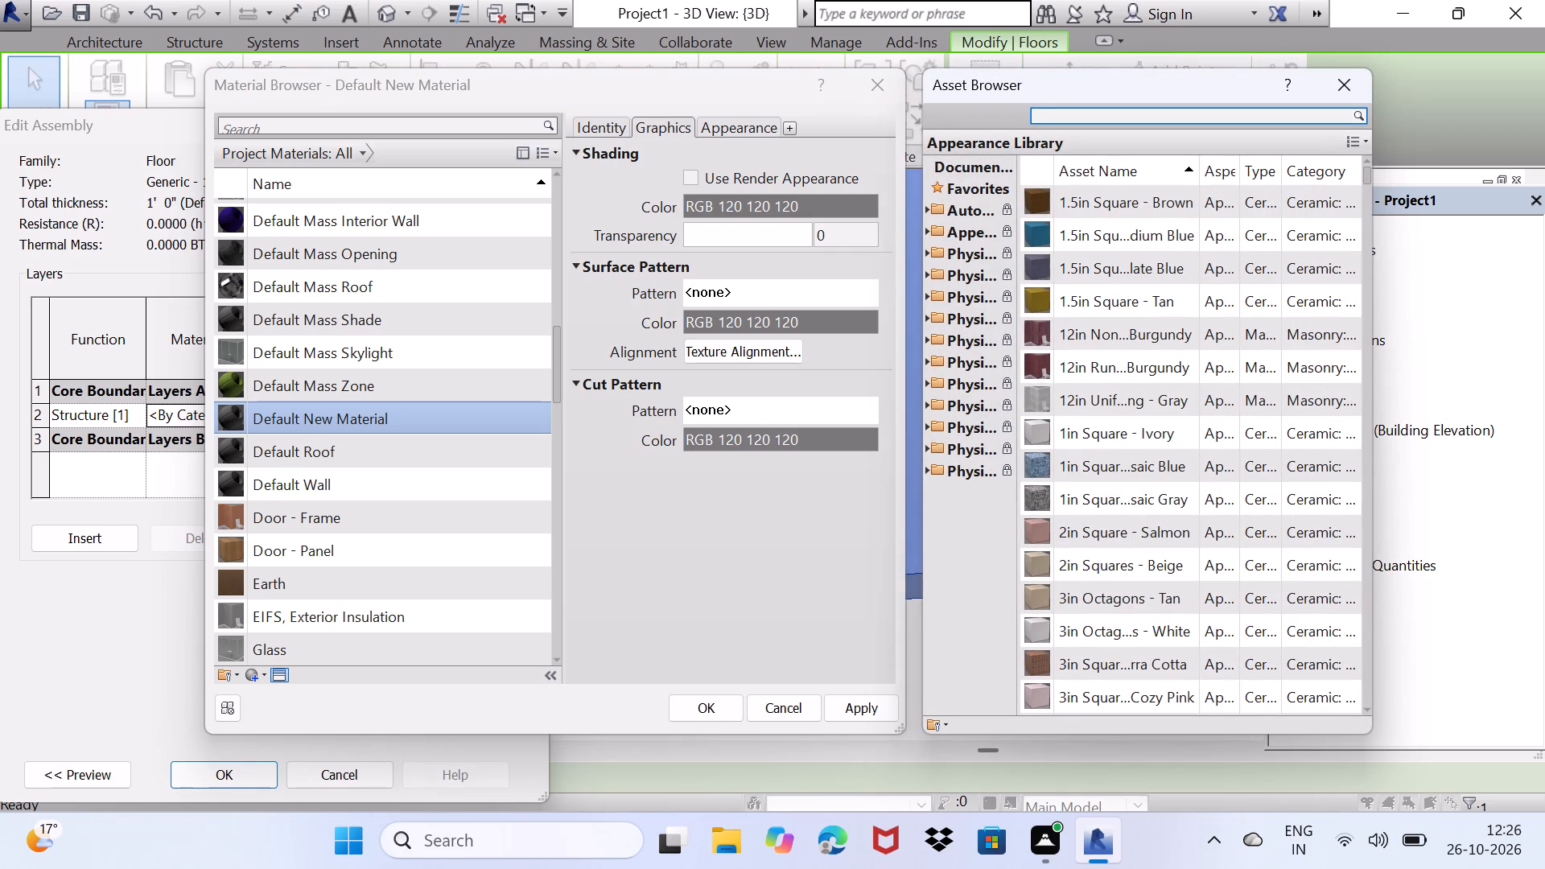
key(t)
text(ile)
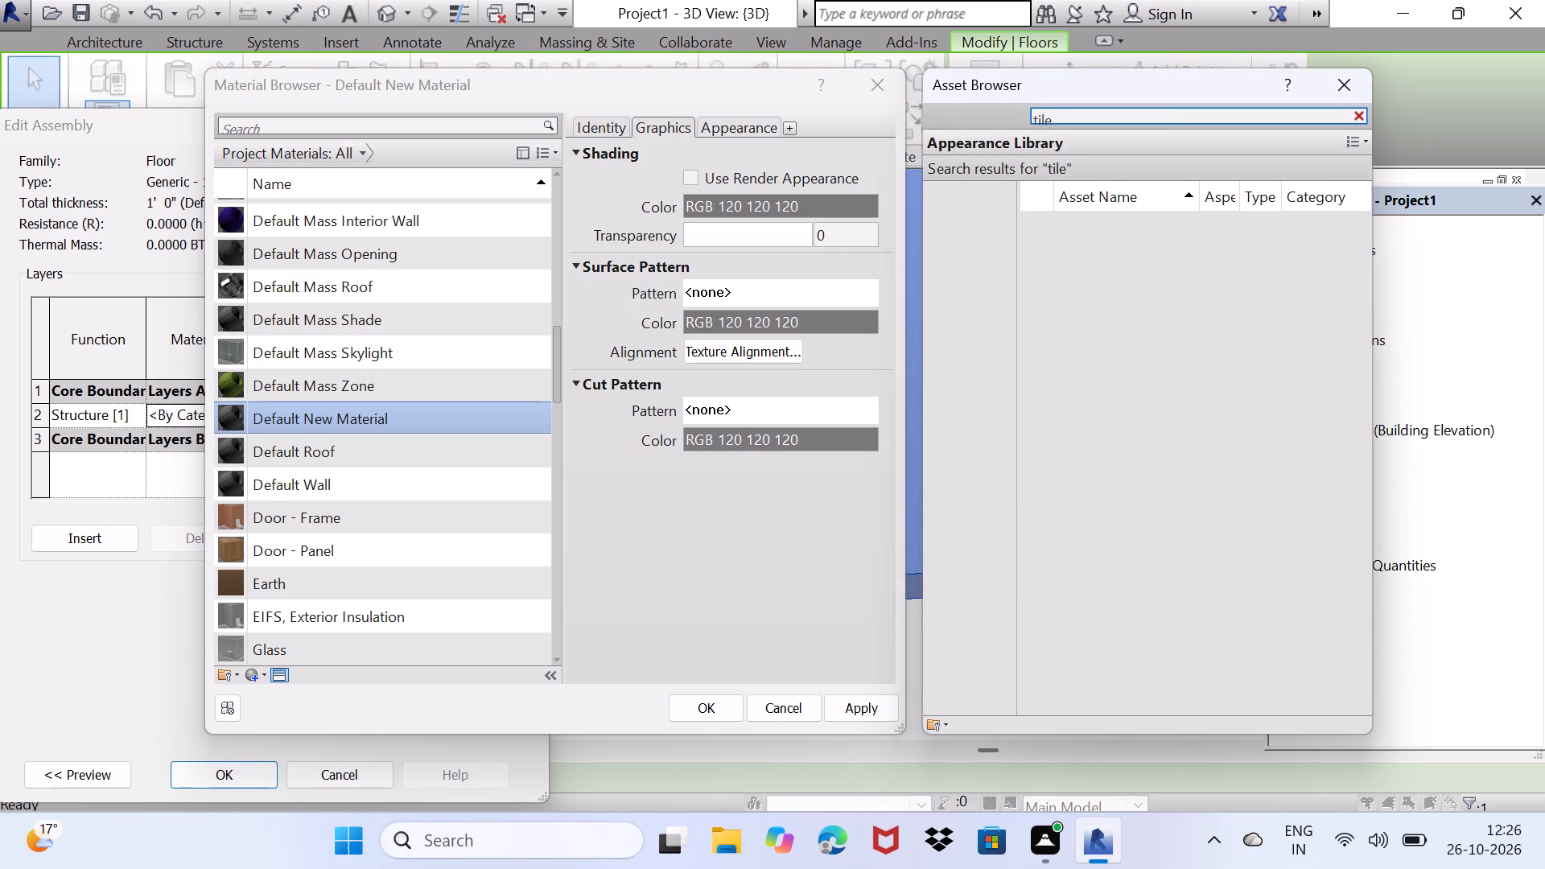
key(Return)
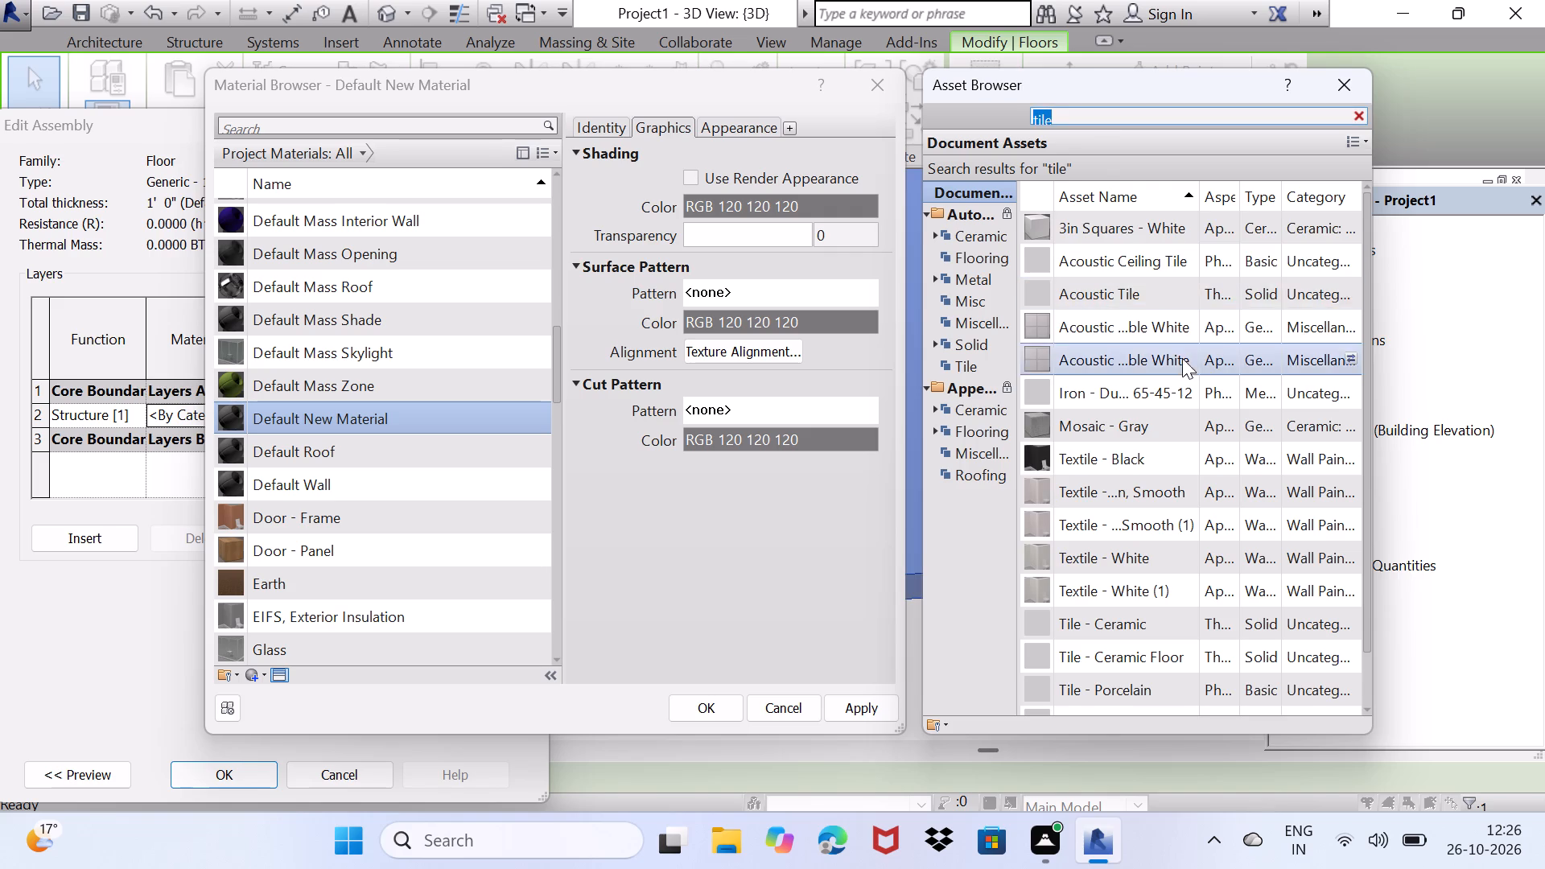
scroll(1187, 367, down, 4)
scroll(1039, 582, down, 1)
scroll(1111, 562, up, 4)
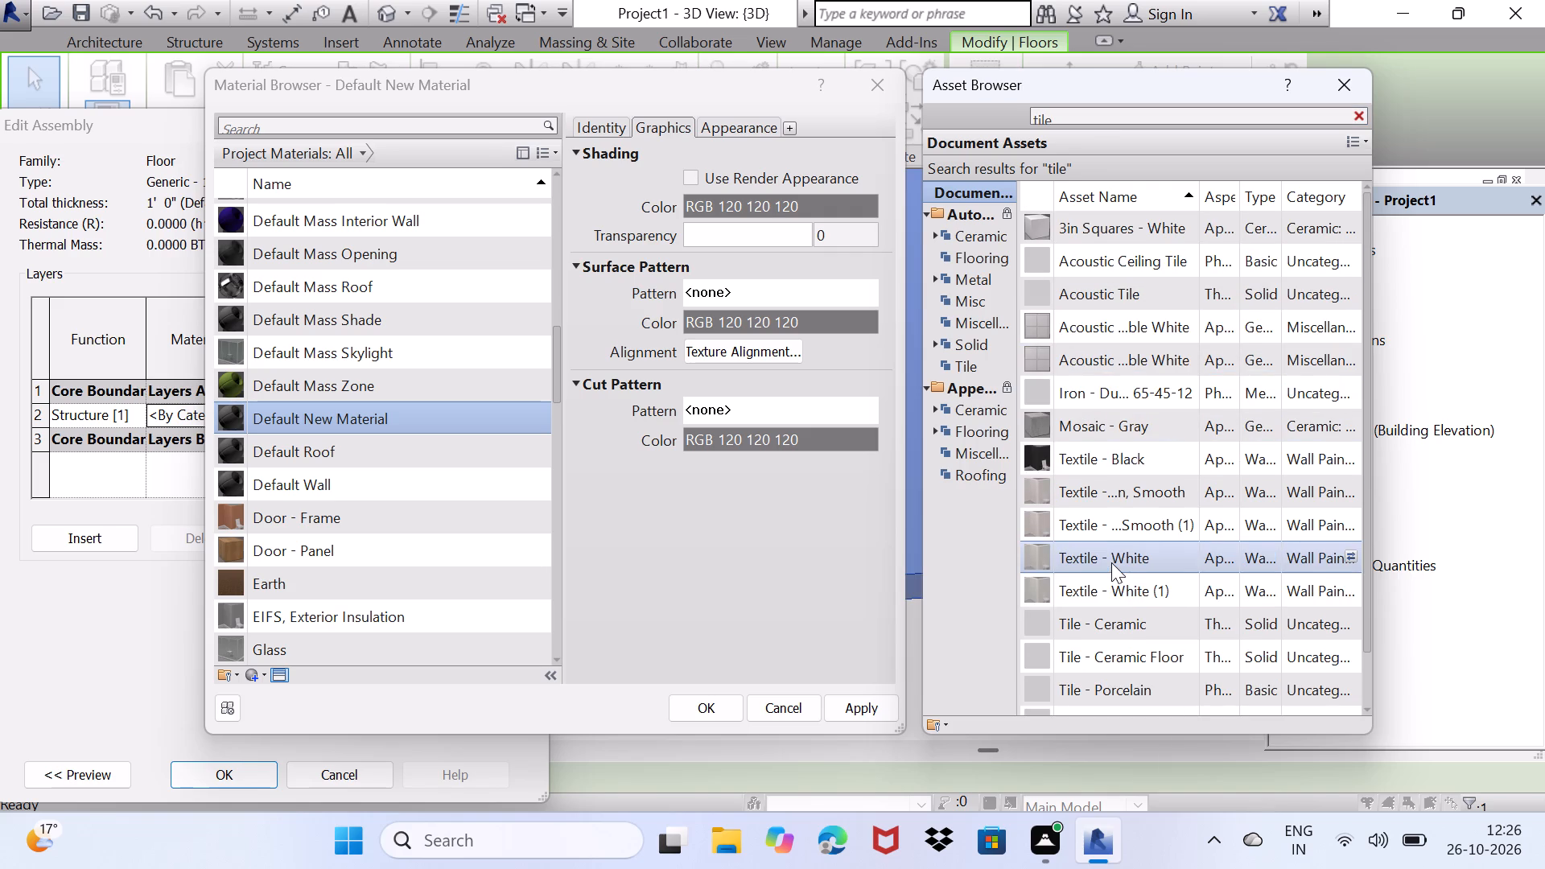
scroll(1065, 372, up, 3)
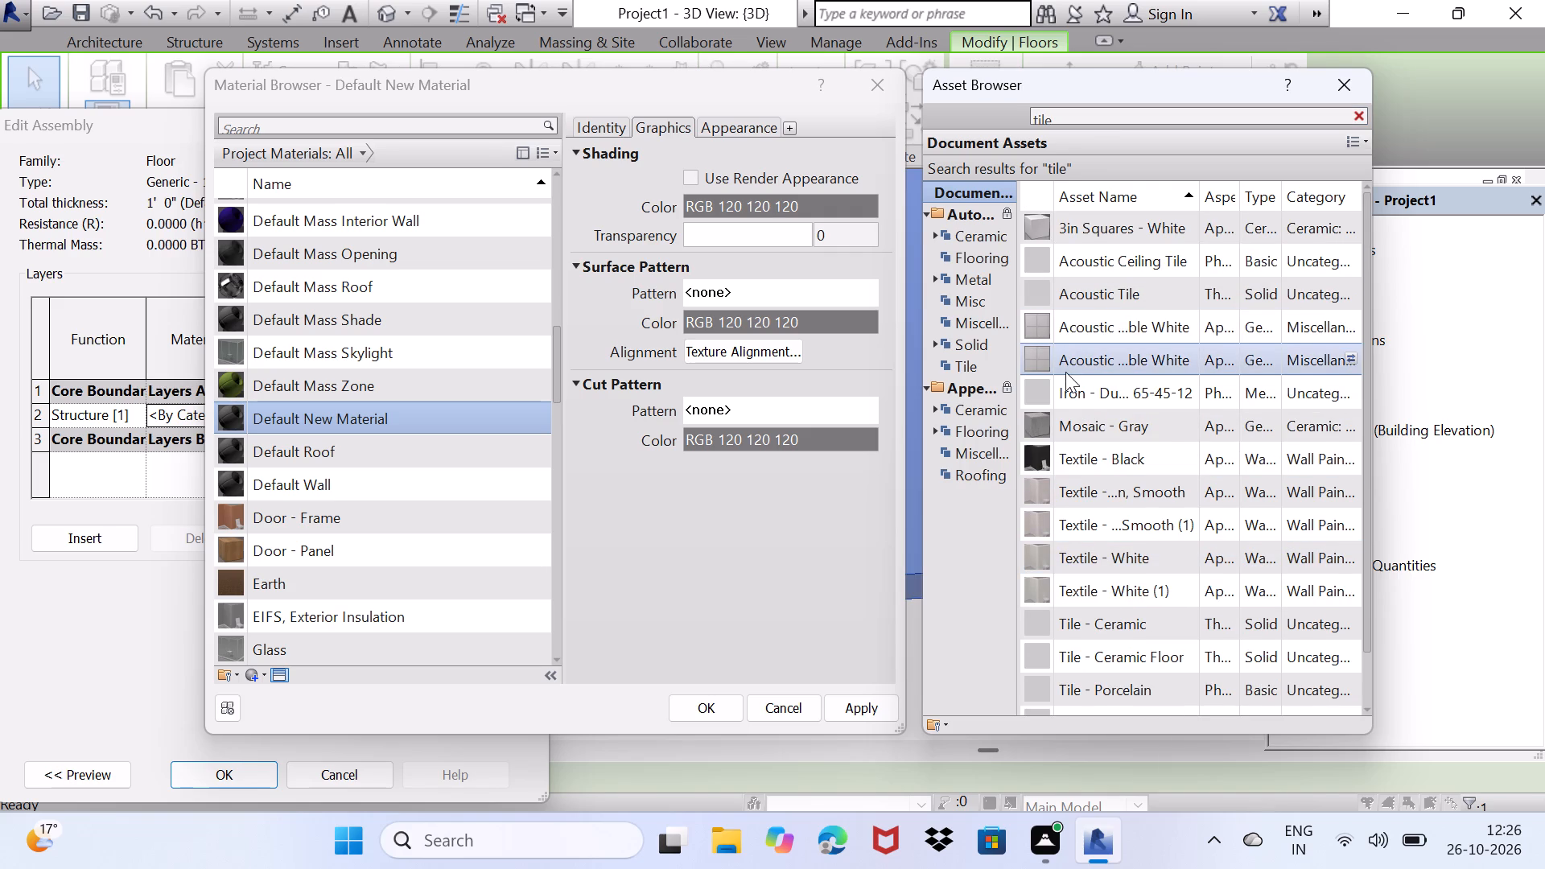
scroll(1065, 372, down, 4)
scroll(1085, 452, down, 2)
scroll(1102, 472, up, 2)
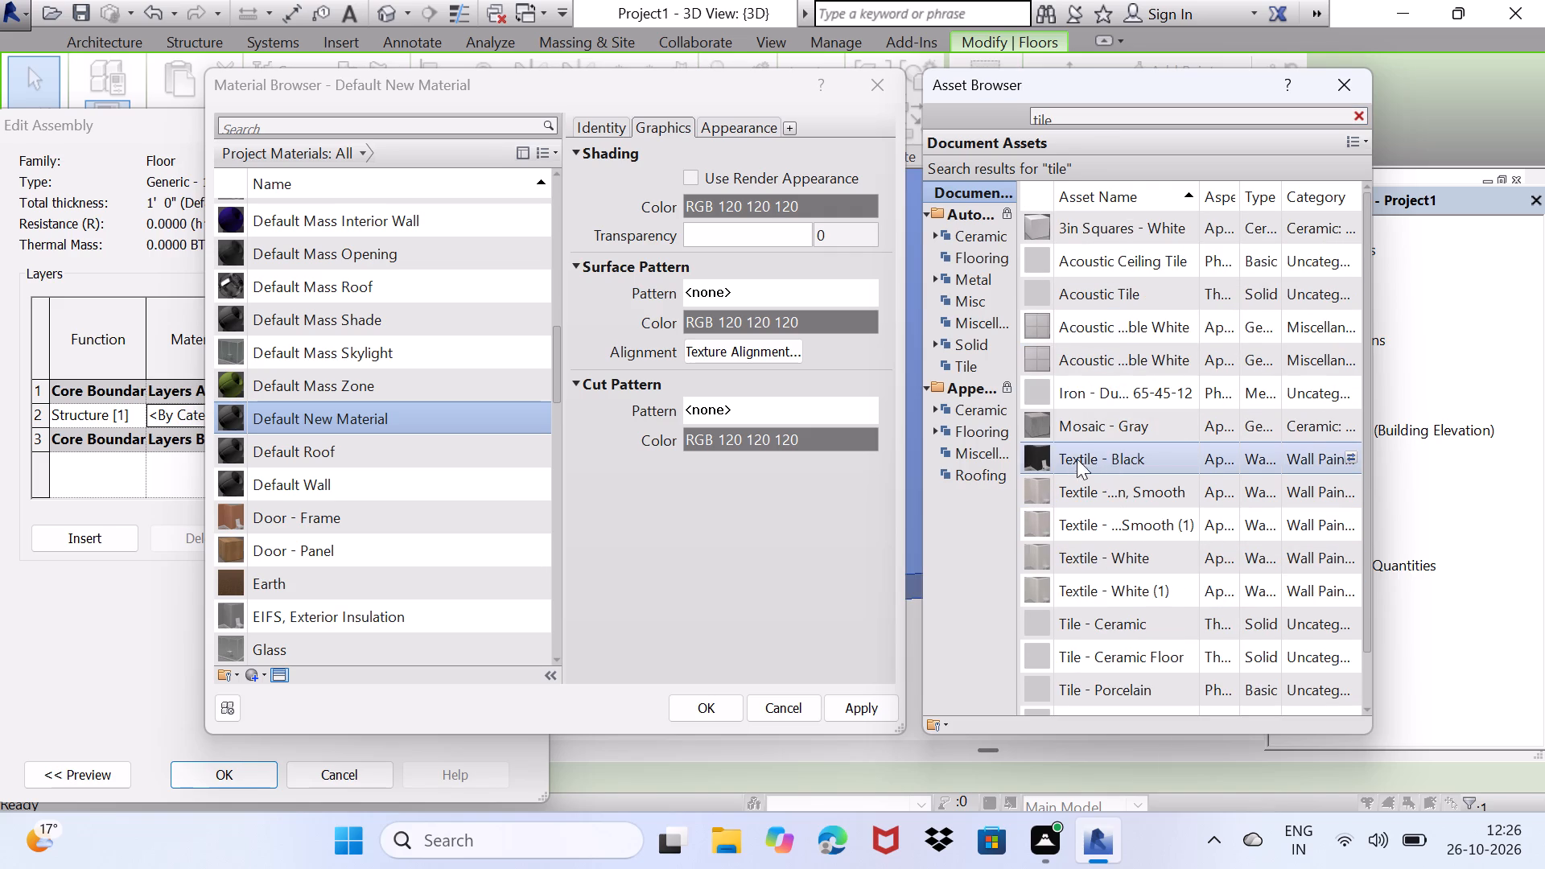
click(1056, 352)
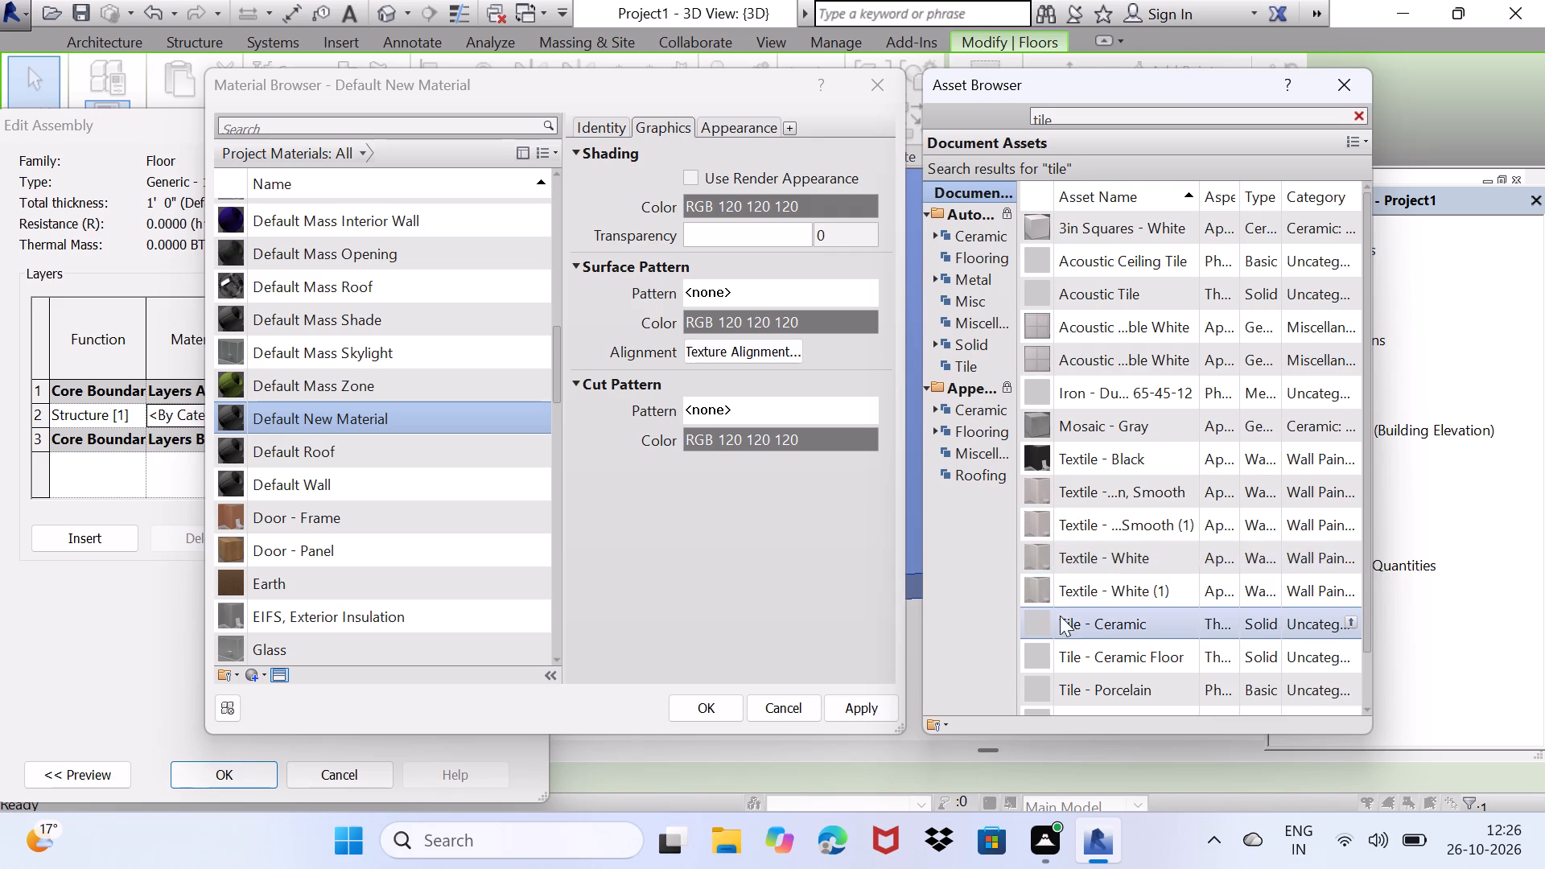
scroll(1053, 635, down, 2)
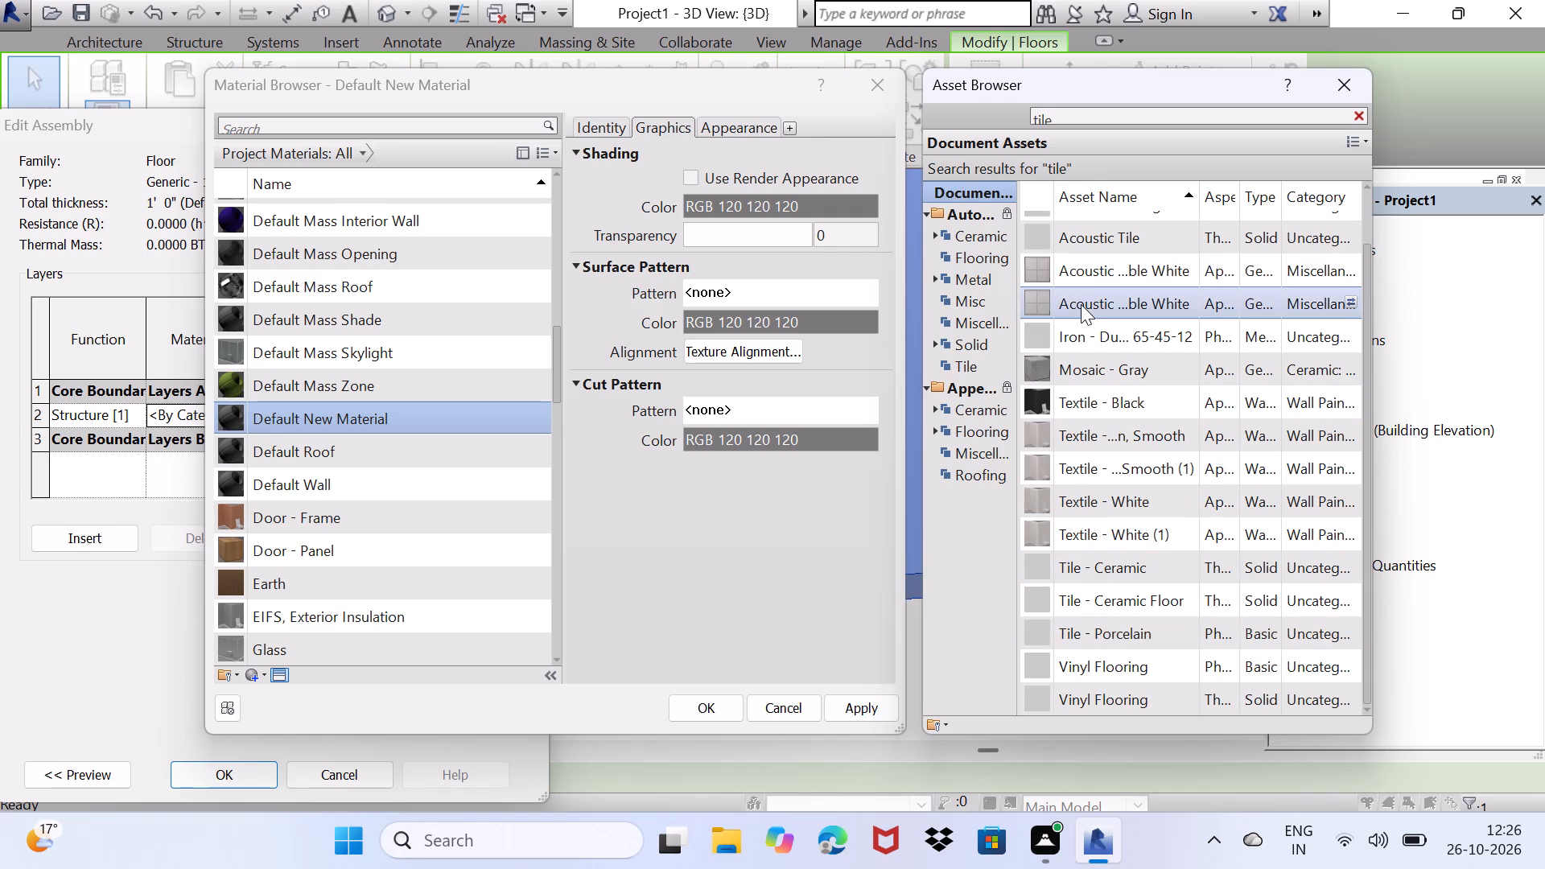
click(1081, 304)
scroll(1101, 546, down, 3)
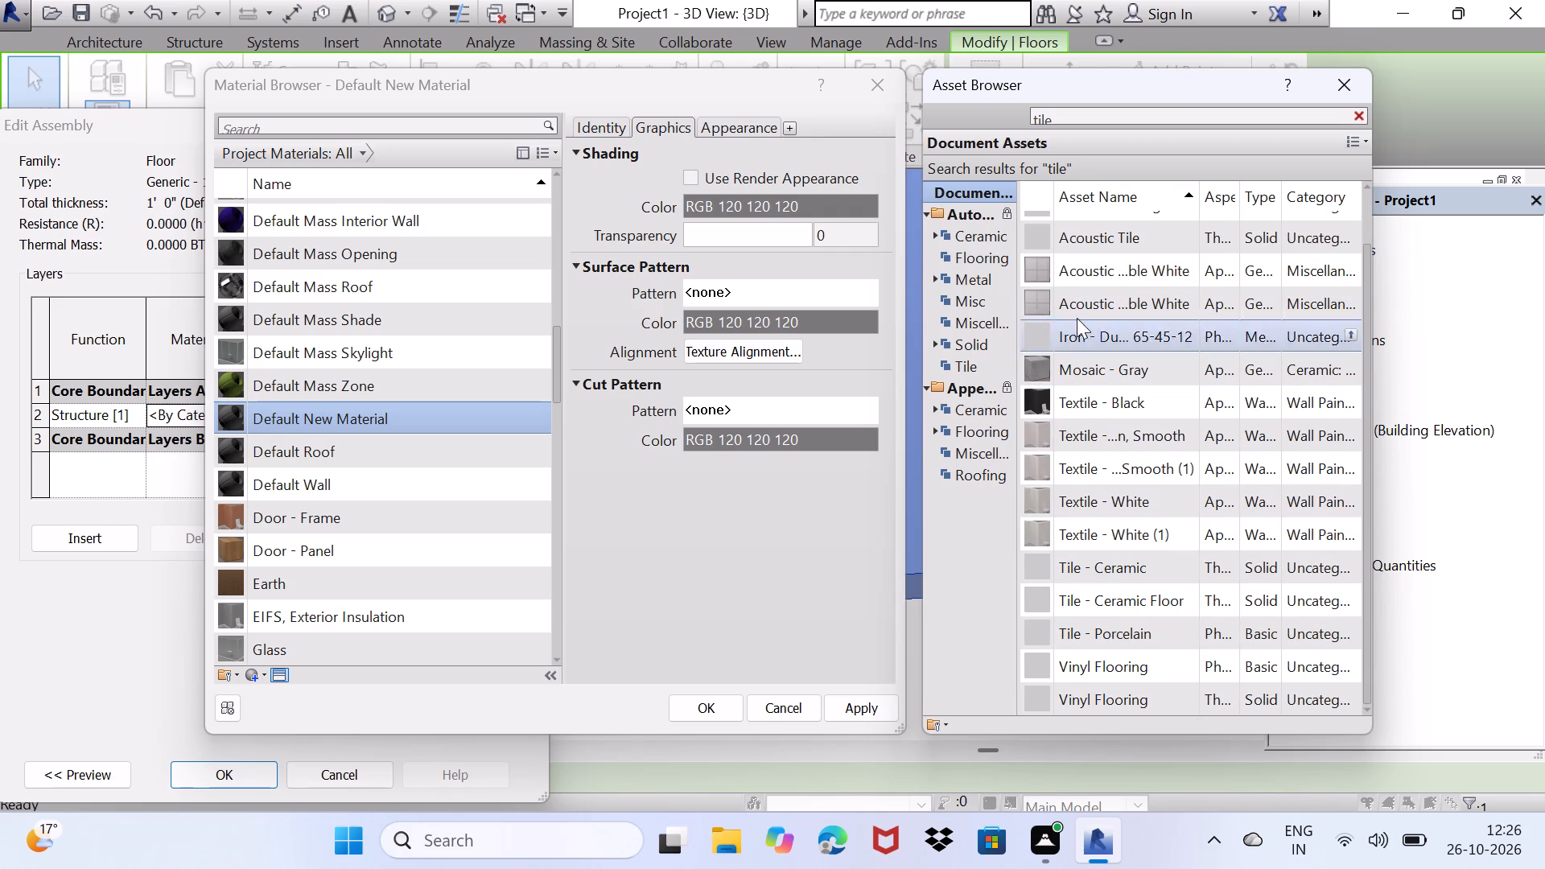
click(1080, 274)
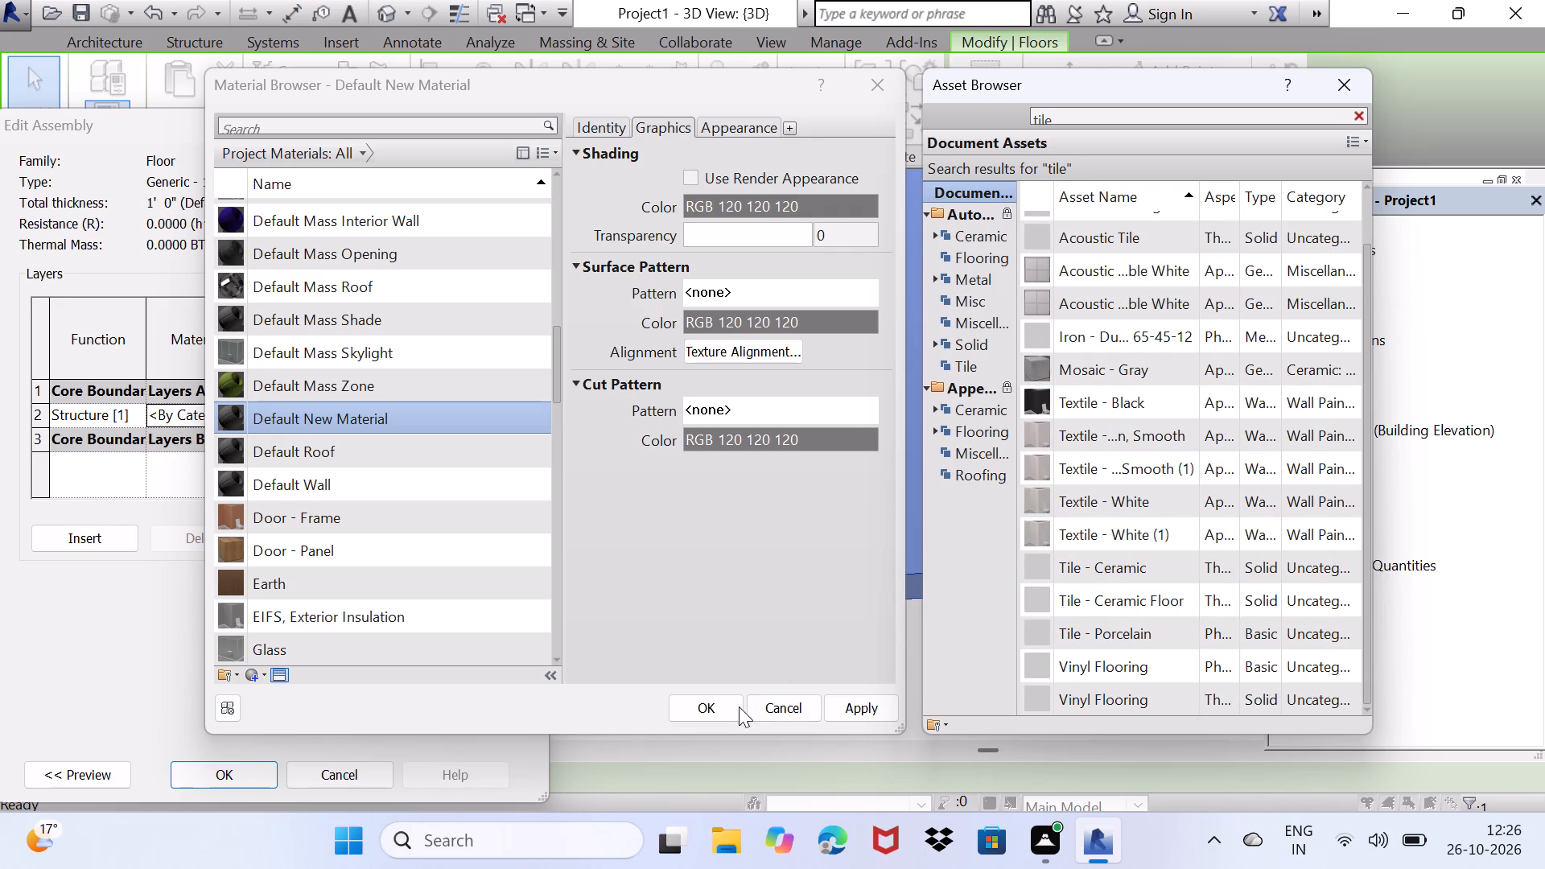
Assign the new material to the structure layer of the Generic - 12" floor and accept the type changes.
click(845, 703)
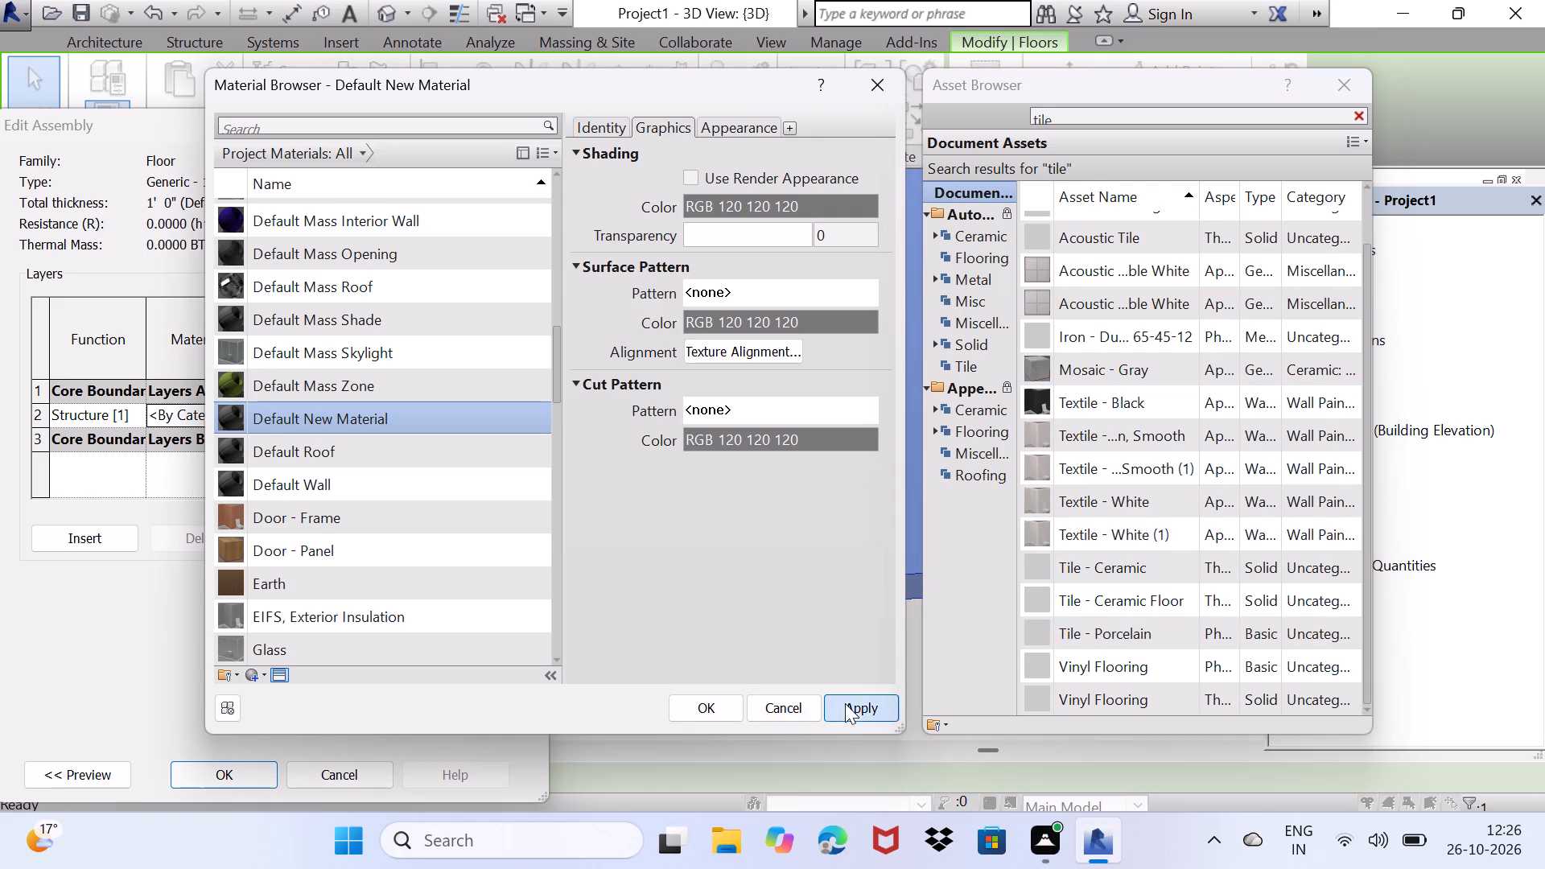
click(716, 711)
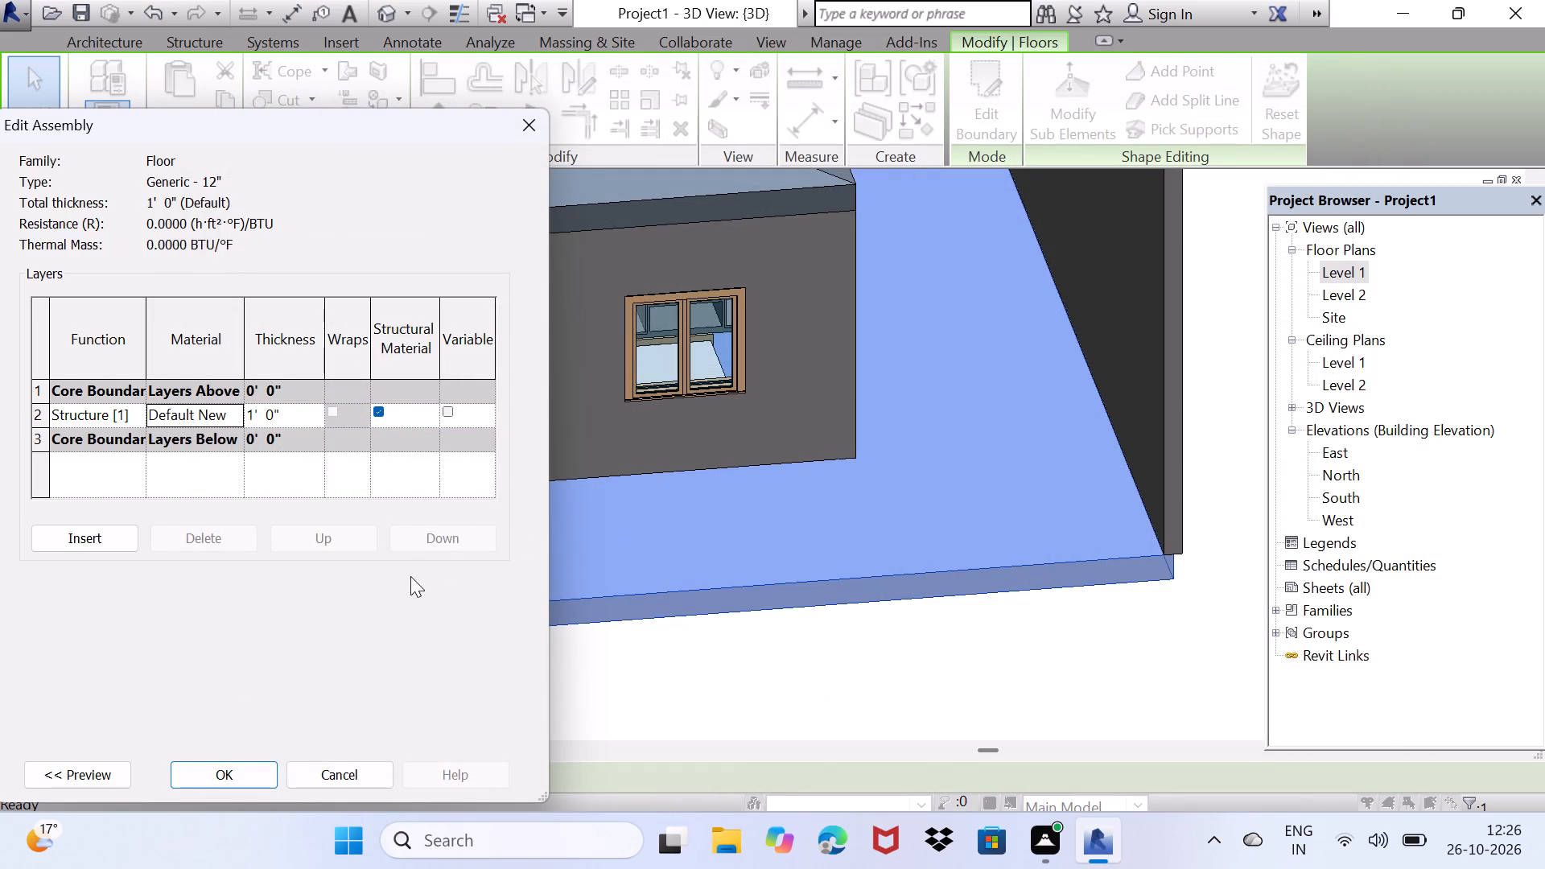
click(262, 760)
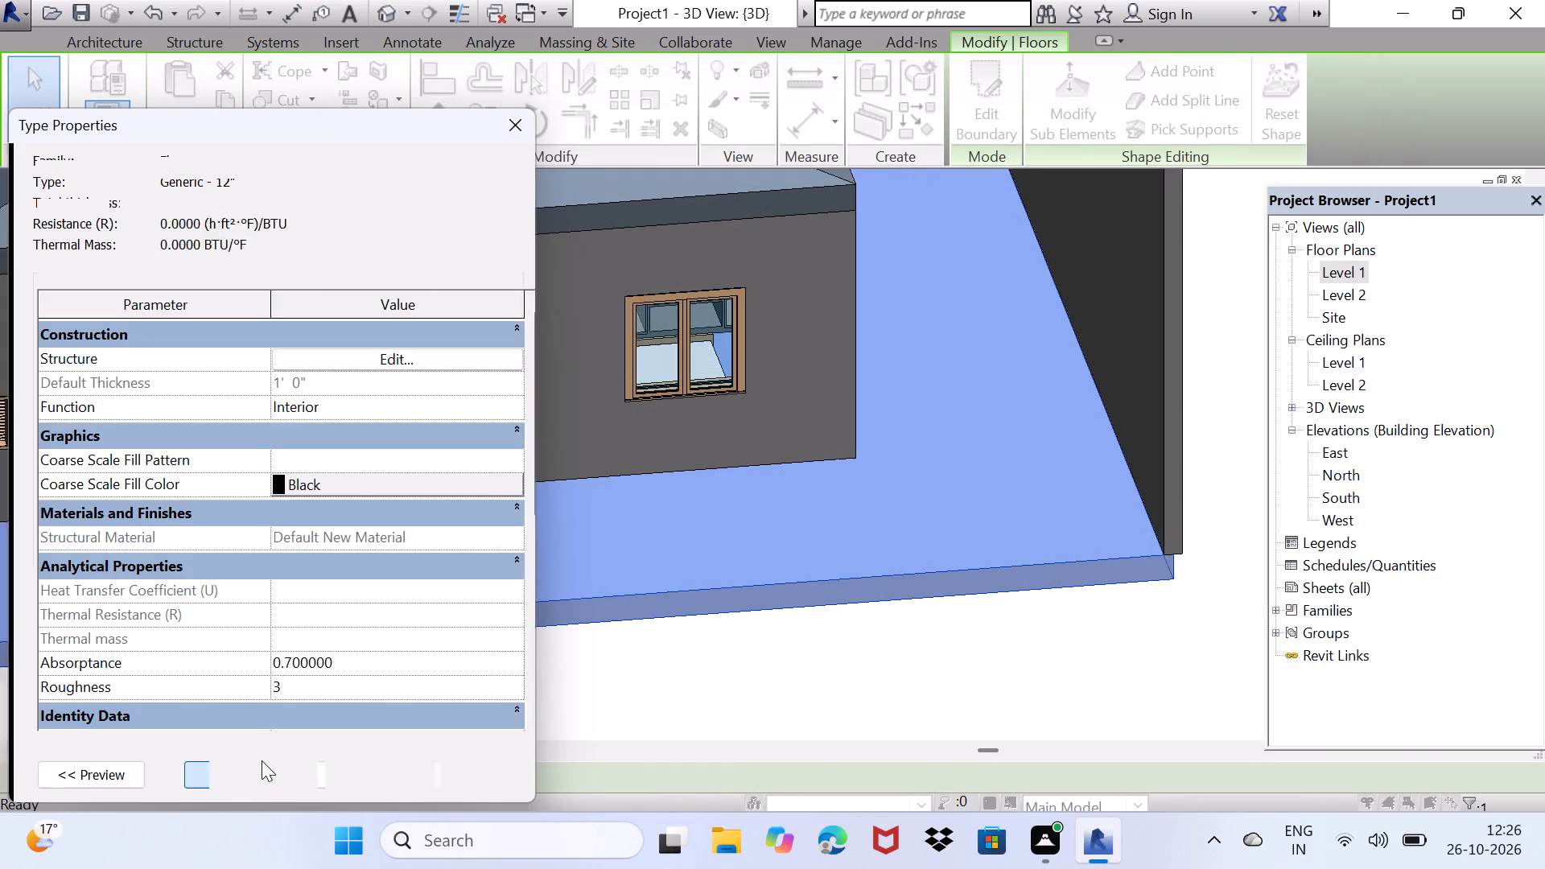
click(473, 775)
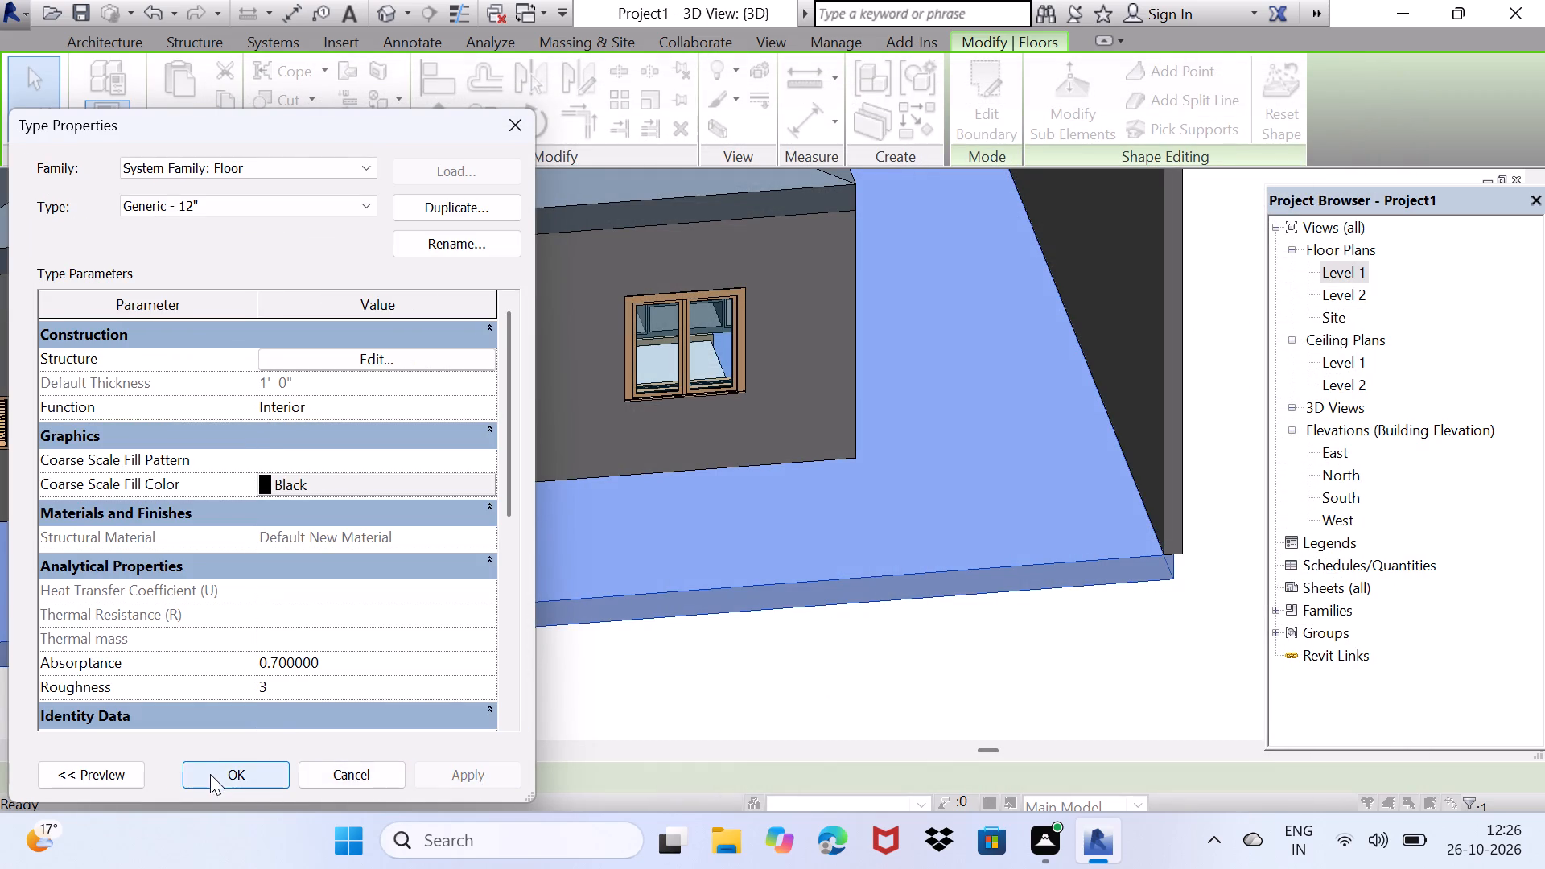
click(212, 776)
click(554, 660)
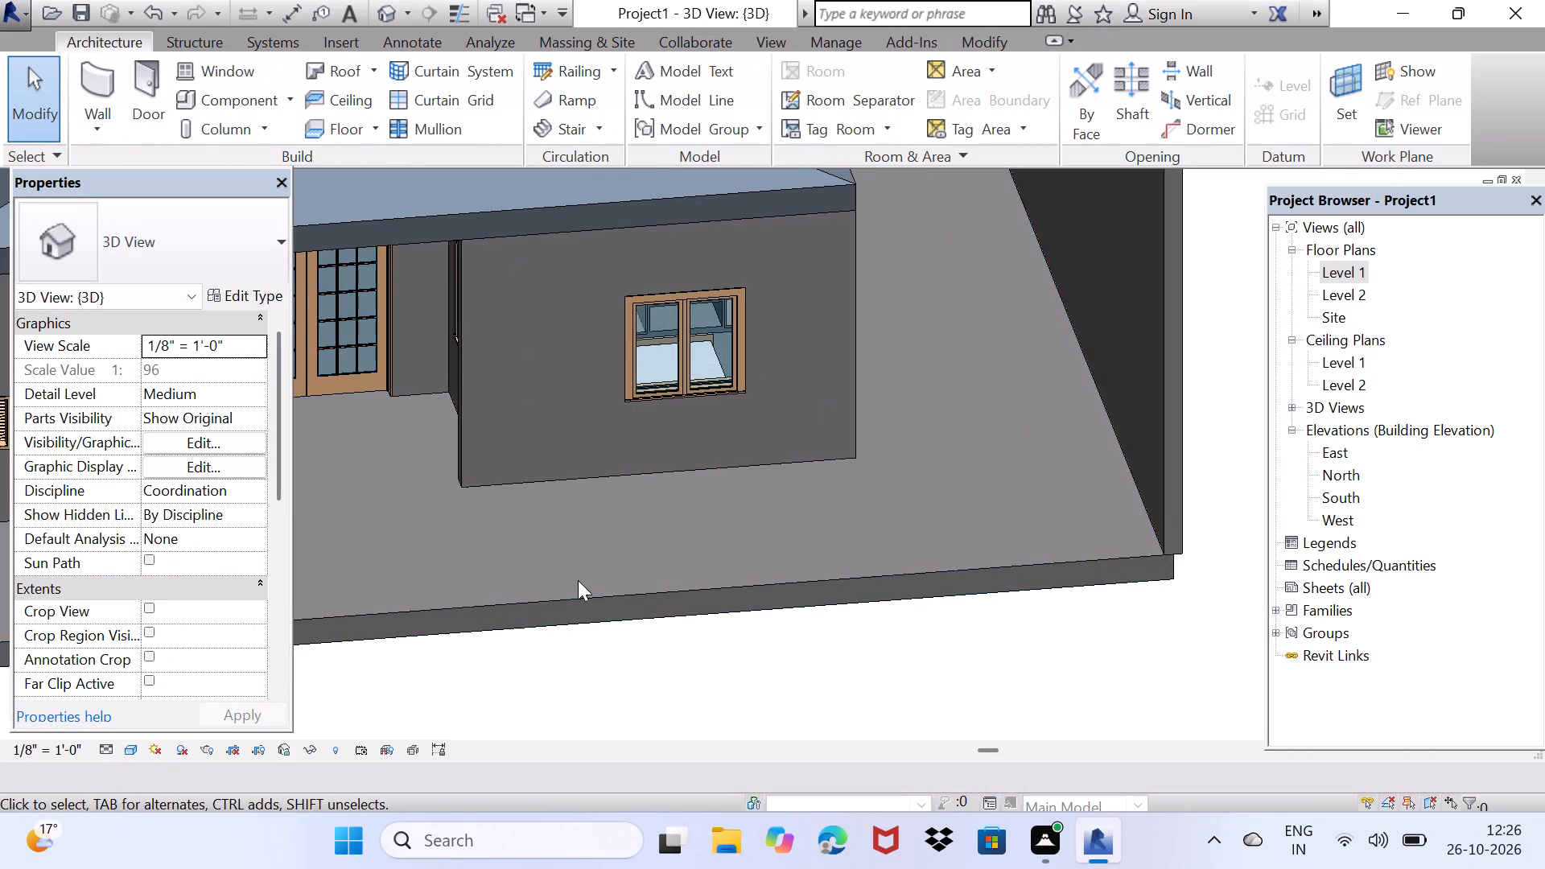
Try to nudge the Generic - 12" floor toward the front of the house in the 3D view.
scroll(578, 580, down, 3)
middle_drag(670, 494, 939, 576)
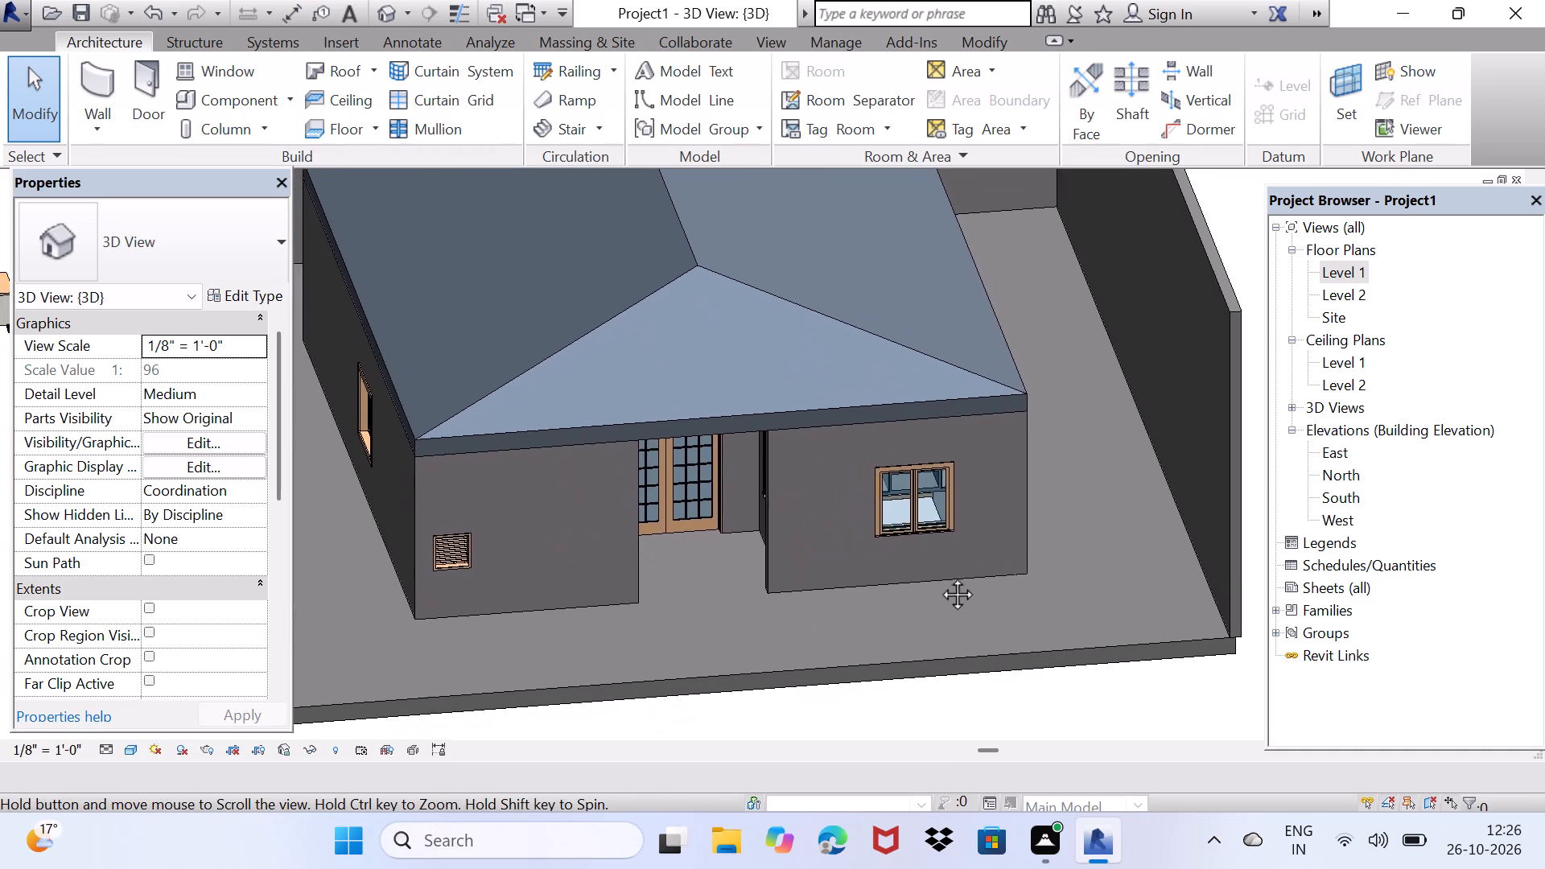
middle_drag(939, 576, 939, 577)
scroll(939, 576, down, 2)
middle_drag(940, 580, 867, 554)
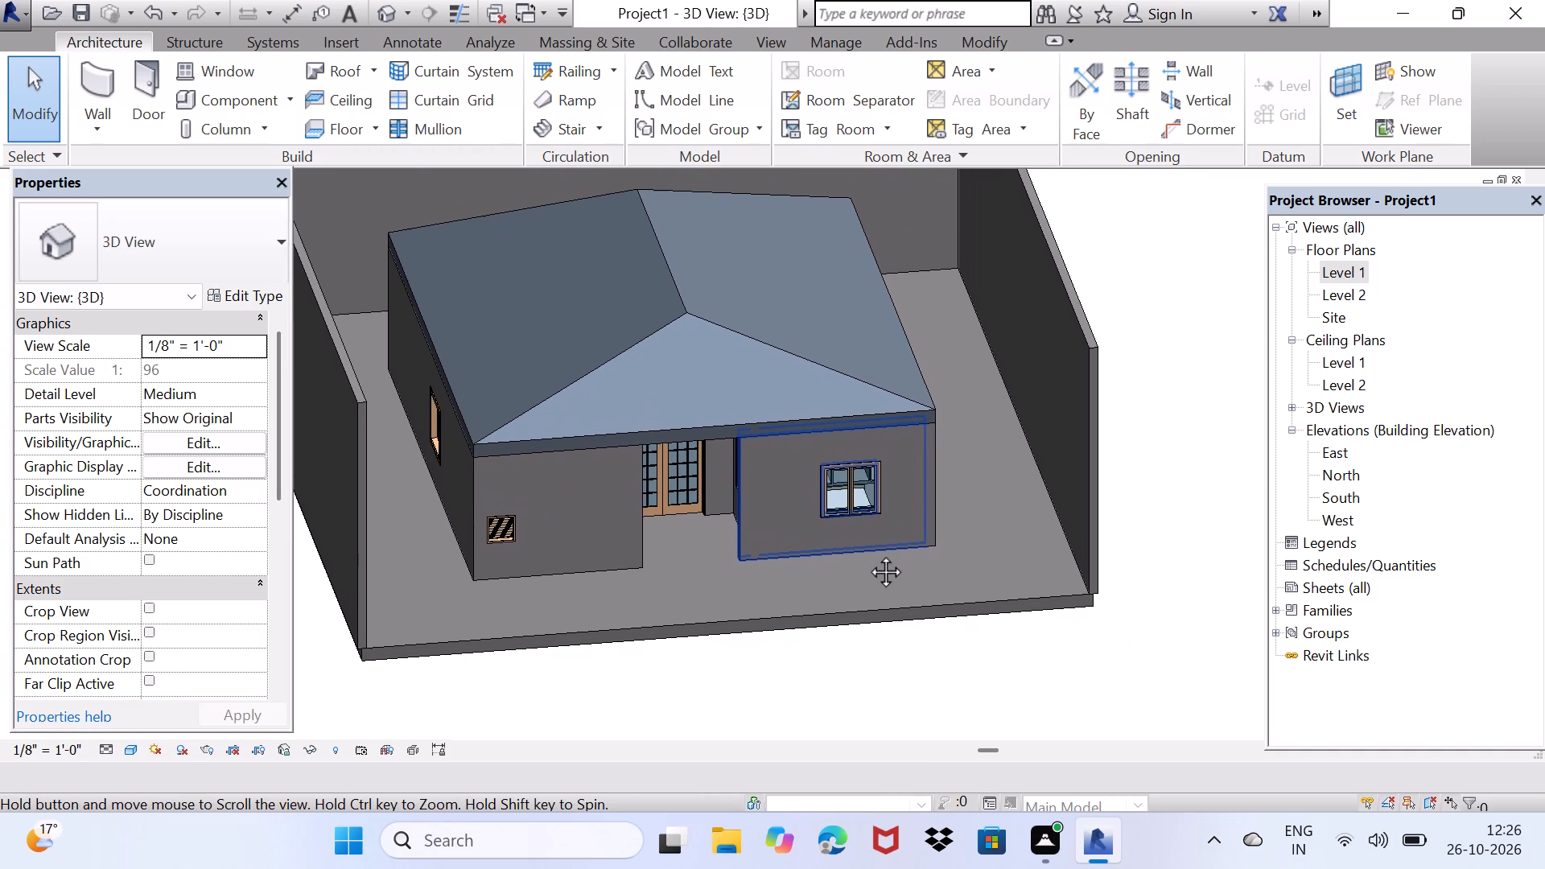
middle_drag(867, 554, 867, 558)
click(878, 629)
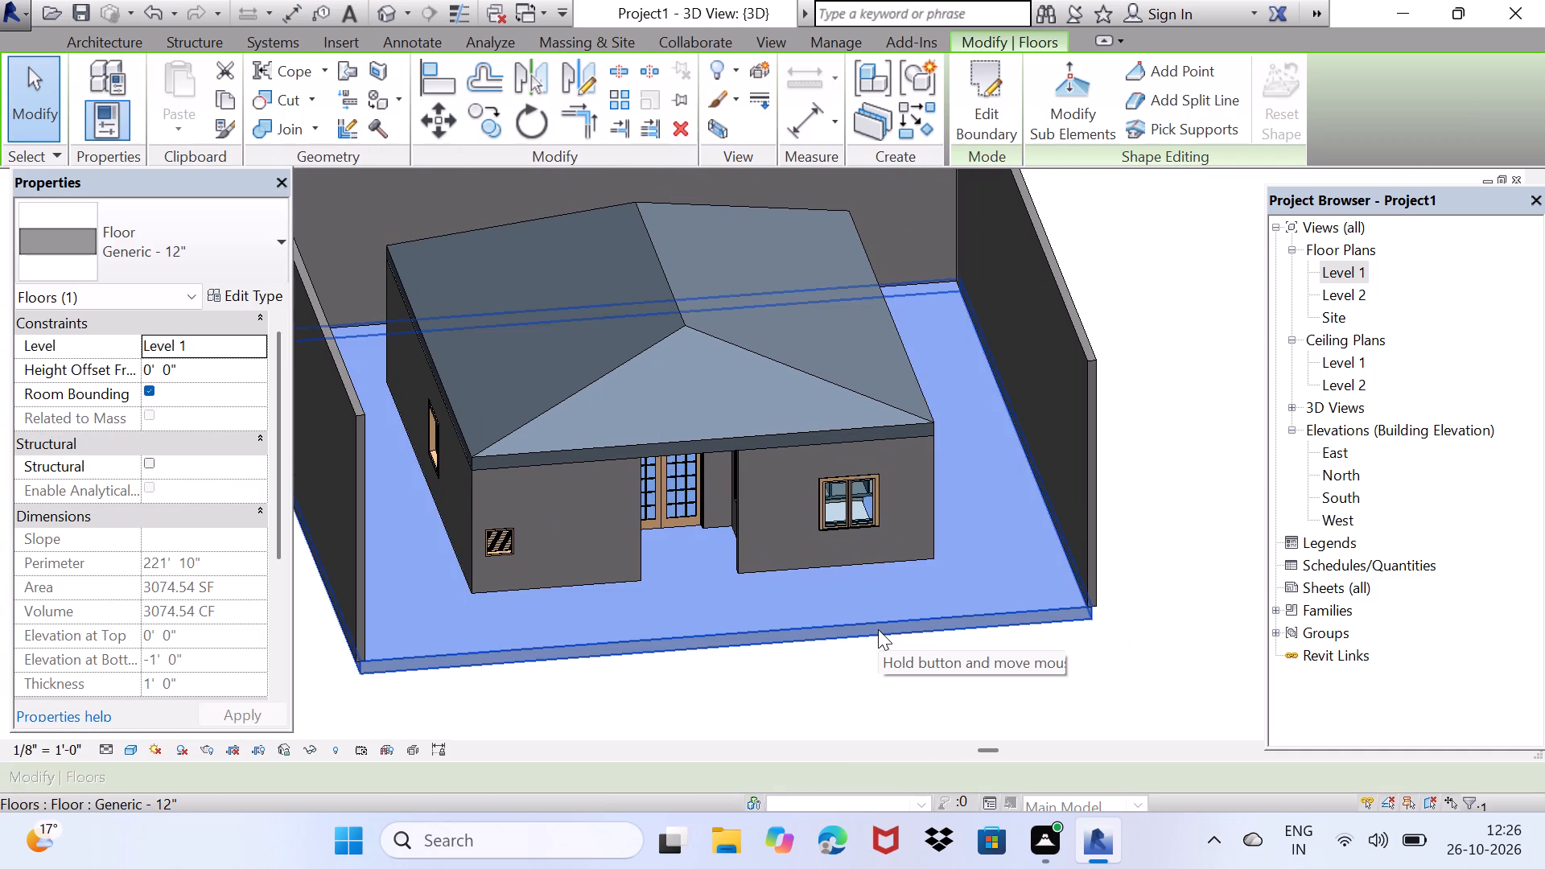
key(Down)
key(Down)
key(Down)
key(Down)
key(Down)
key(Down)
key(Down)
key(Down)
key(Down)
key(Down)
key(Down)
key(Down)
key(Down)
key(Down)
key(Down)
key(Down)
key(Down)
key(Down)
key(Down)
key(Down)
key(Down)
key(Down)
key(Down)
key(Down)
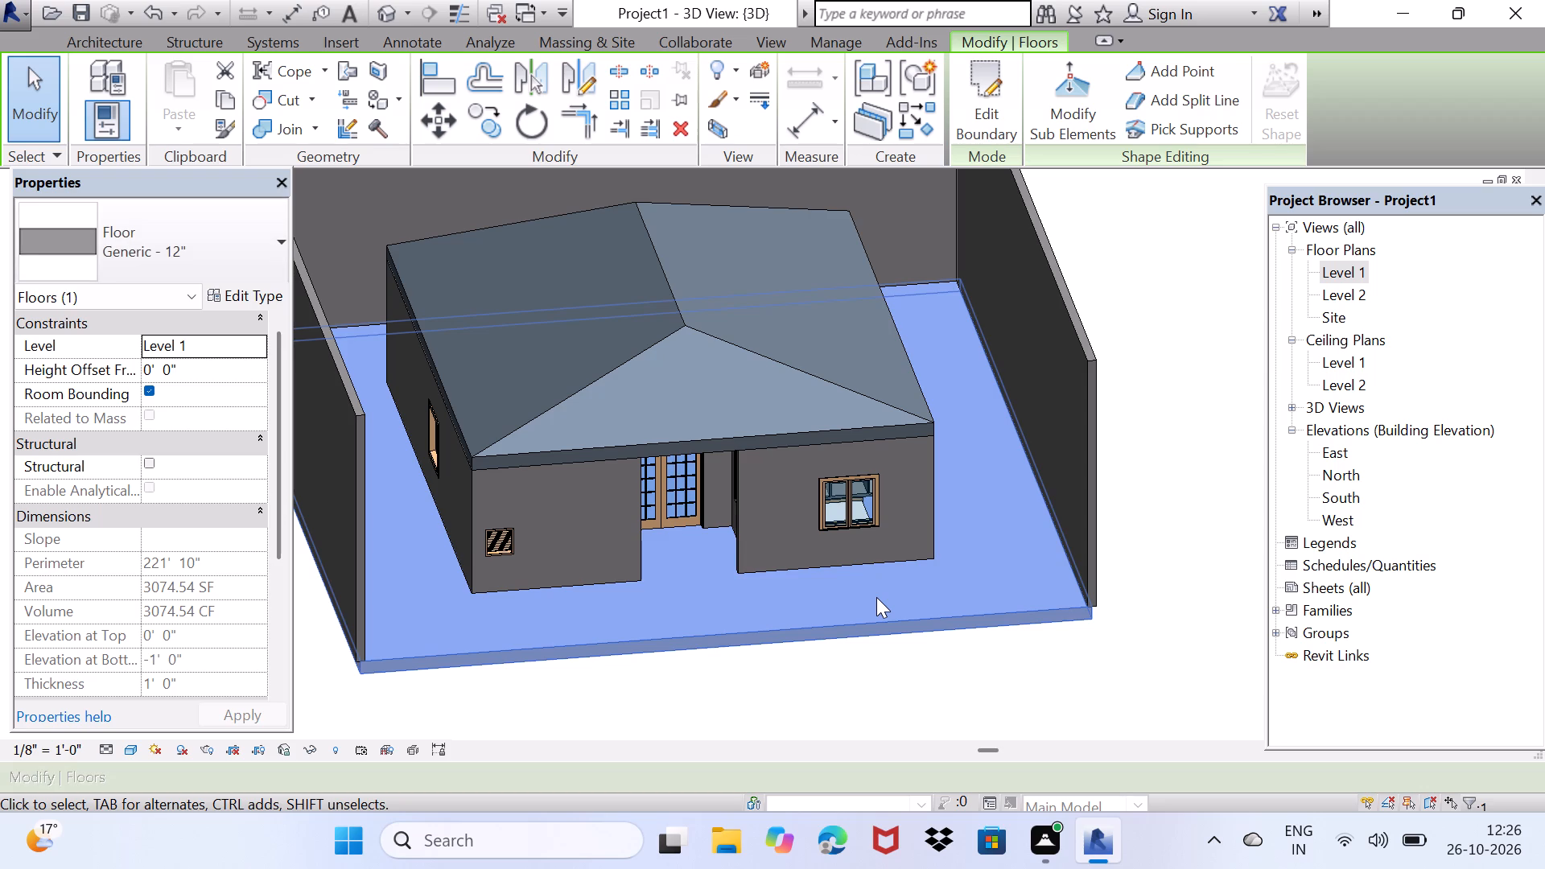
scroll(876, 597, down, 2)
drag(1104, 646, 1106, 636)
Delete the stray 60" x 30" desk standing outside the boundary wall.
middle_drag(1020, 632, 995, 626)
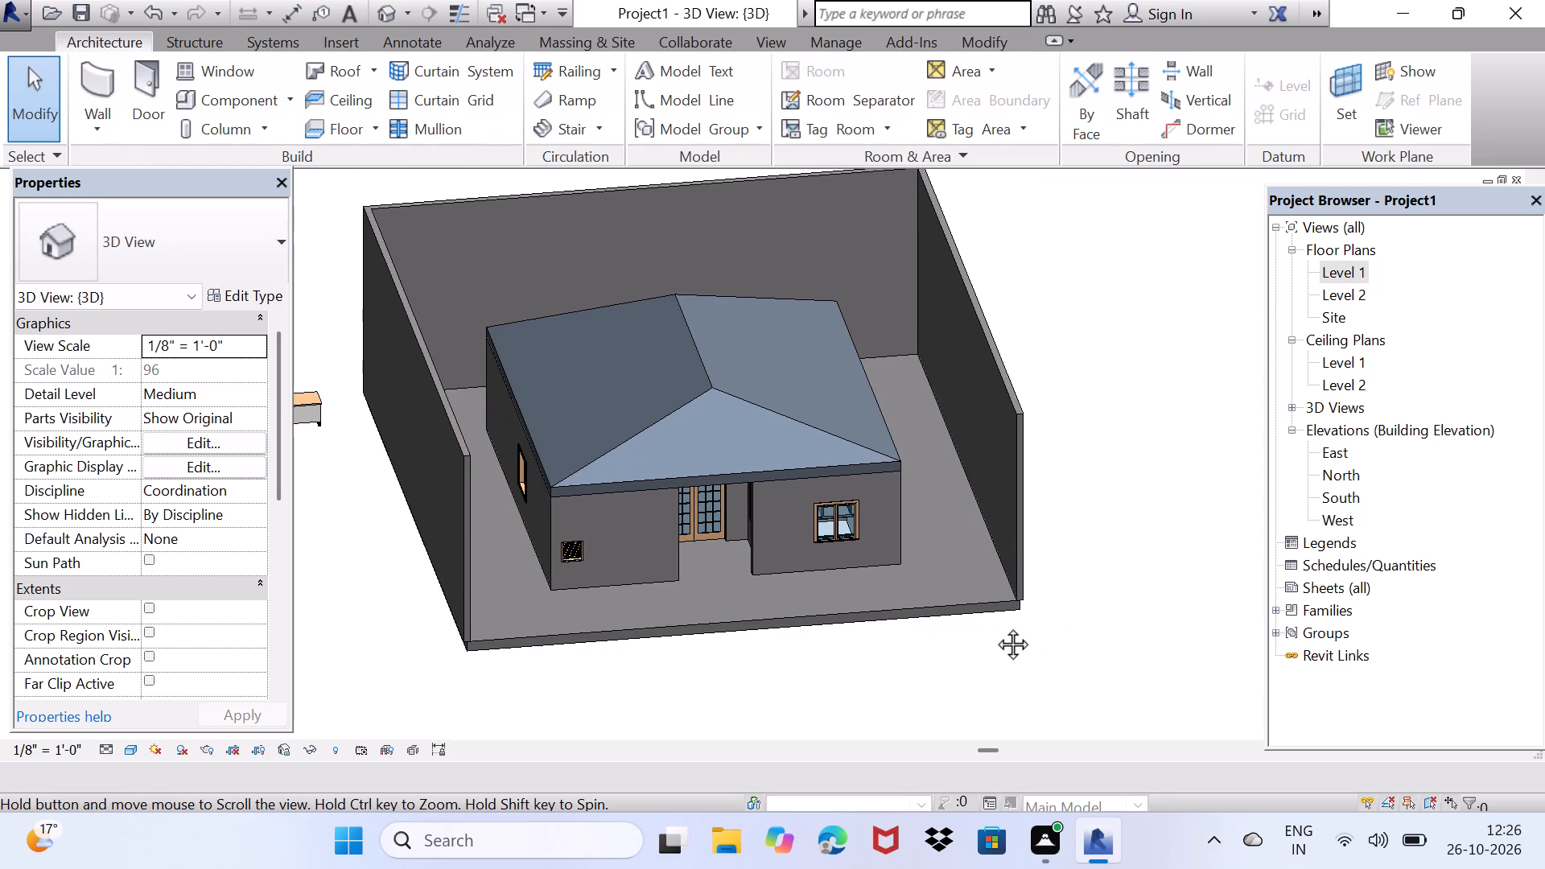
middle_drag(995, 626, 1106, 620)
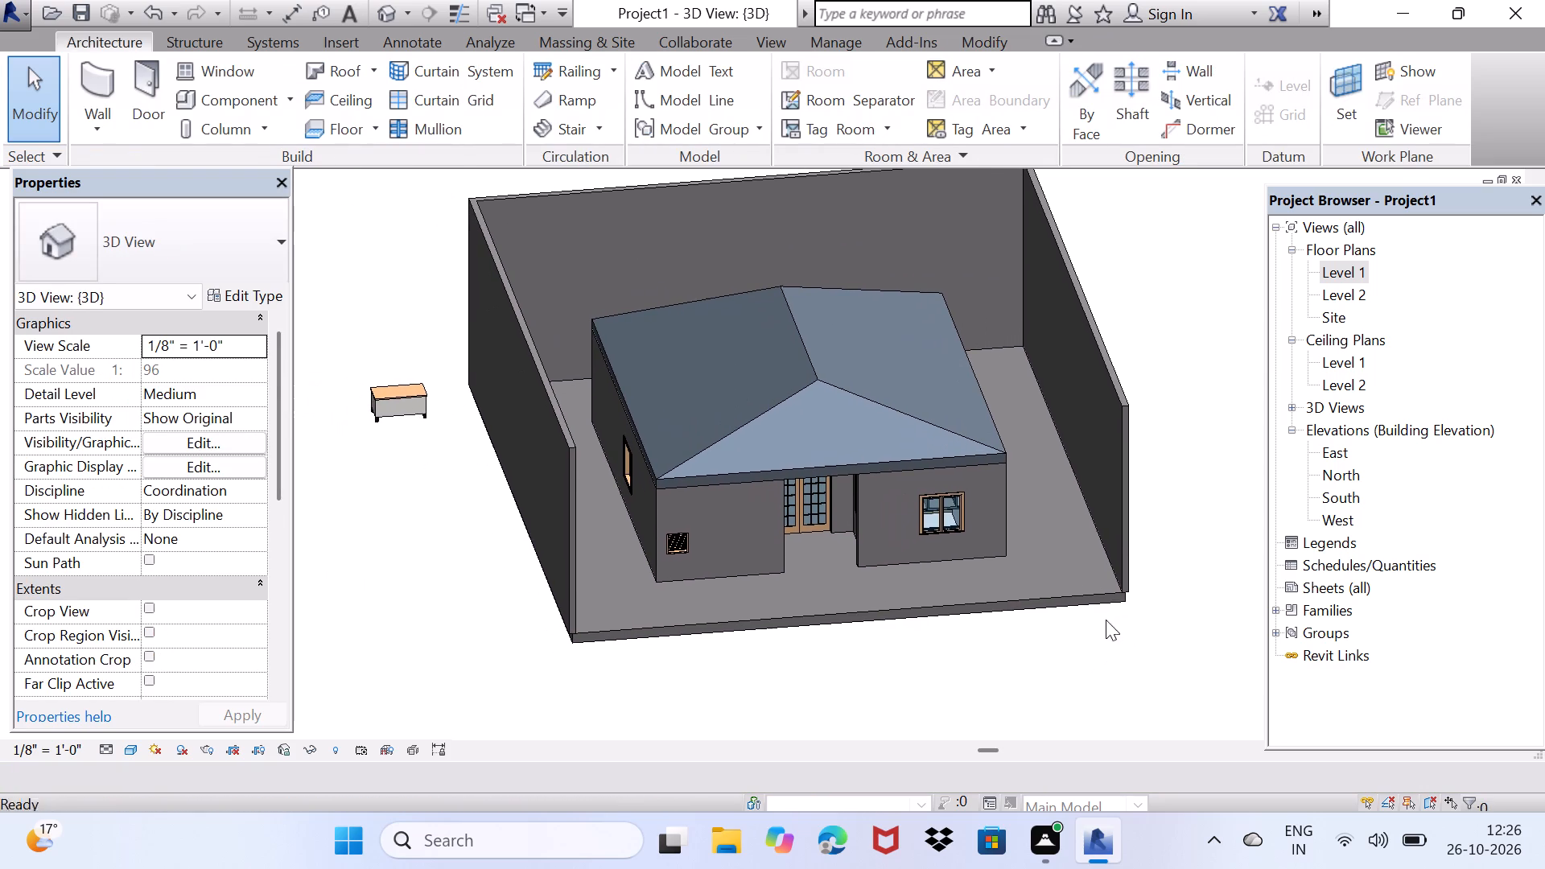
drag(365, 405, 427, 437)
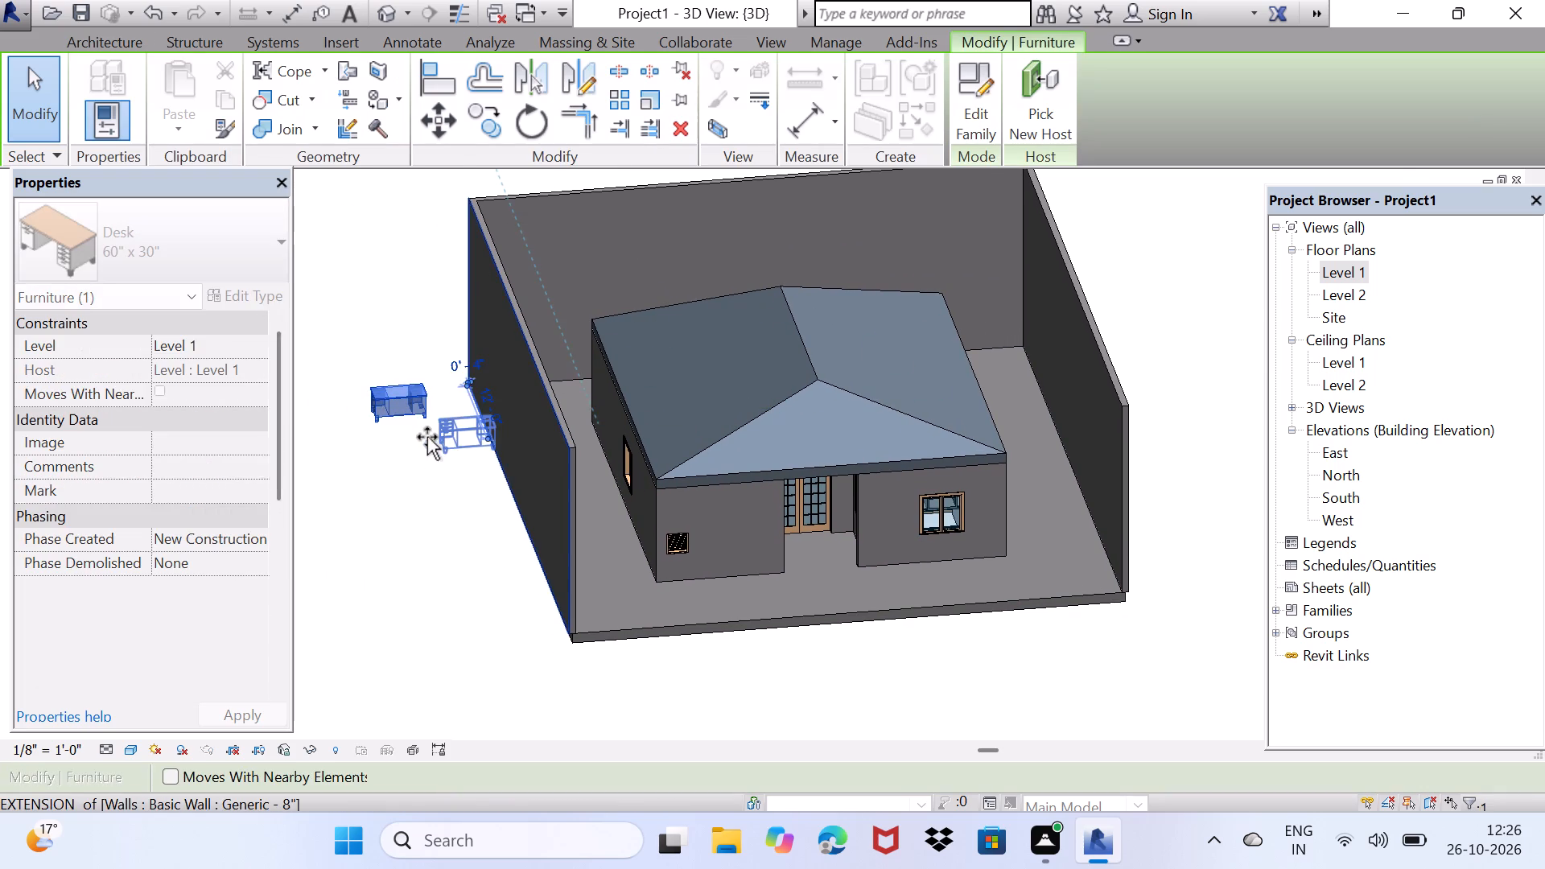
drag(427, 437, 401, 427)
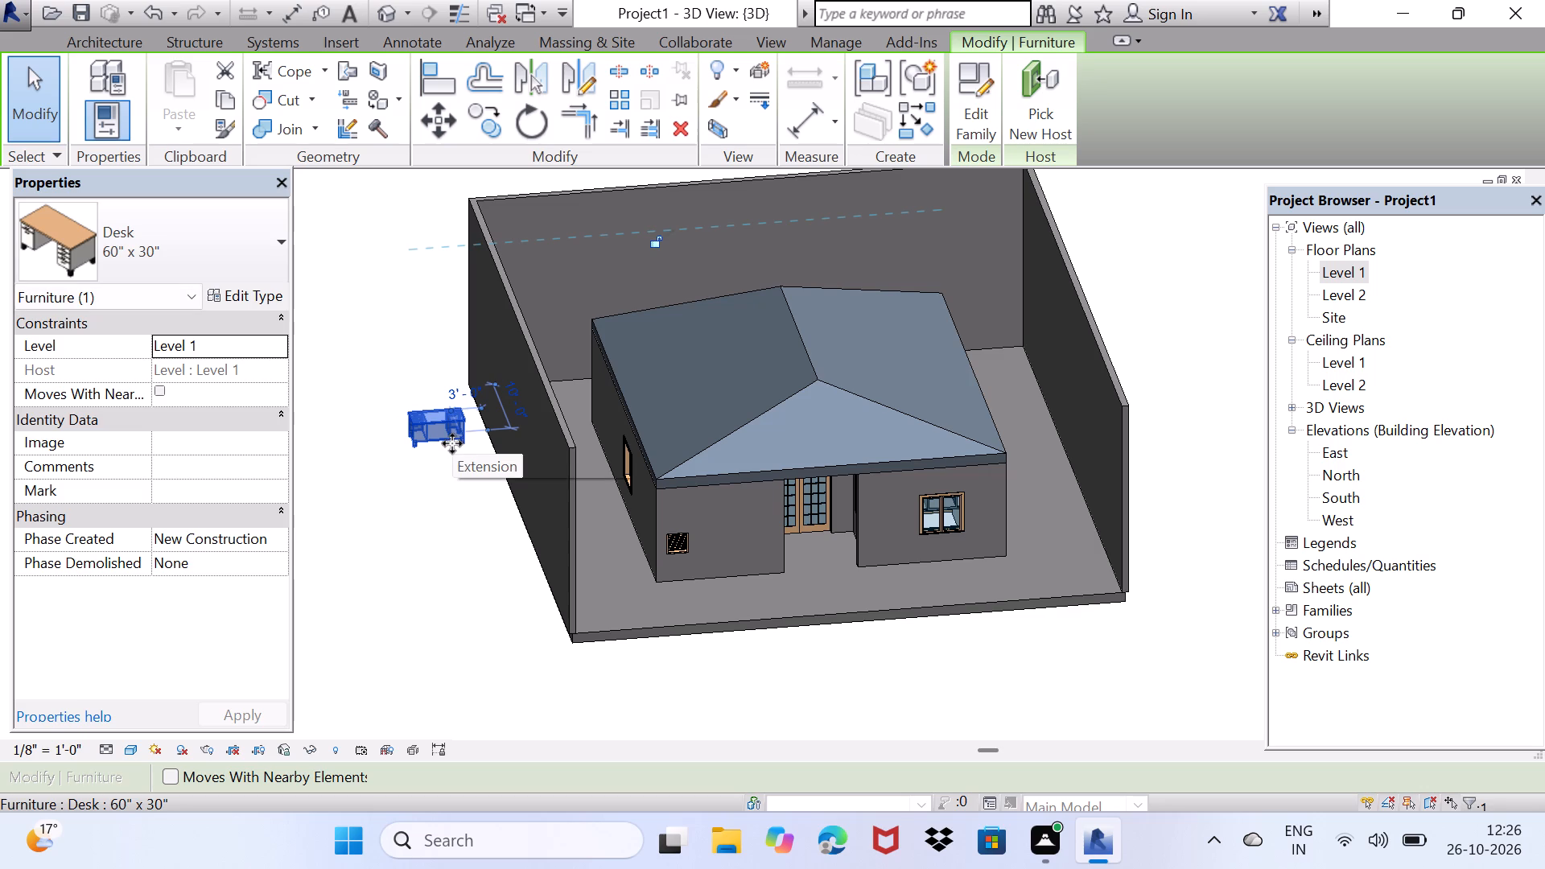
key(Delete)
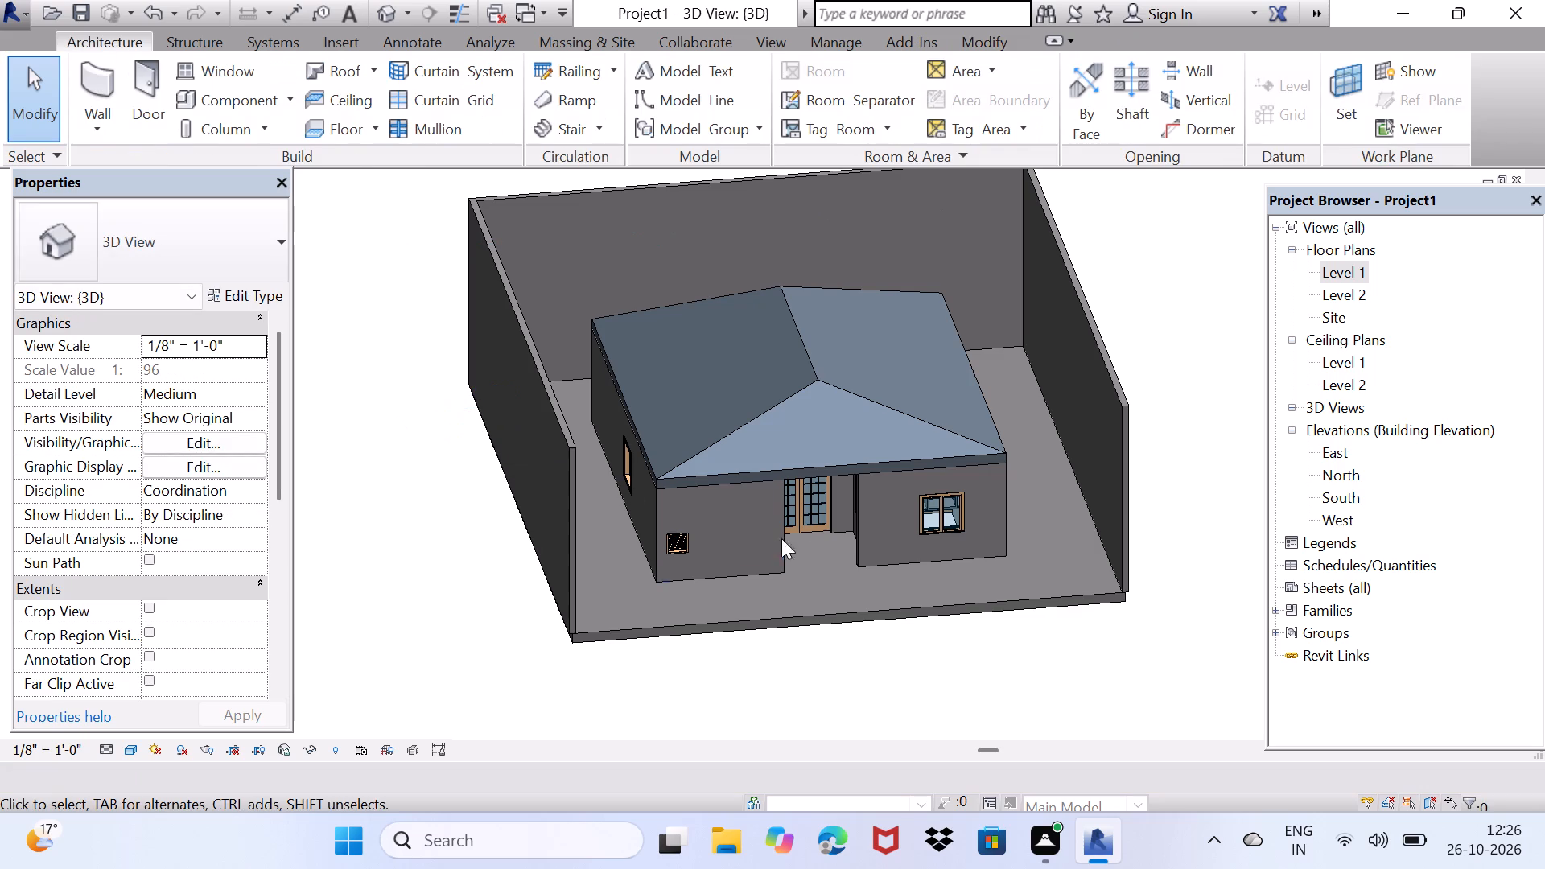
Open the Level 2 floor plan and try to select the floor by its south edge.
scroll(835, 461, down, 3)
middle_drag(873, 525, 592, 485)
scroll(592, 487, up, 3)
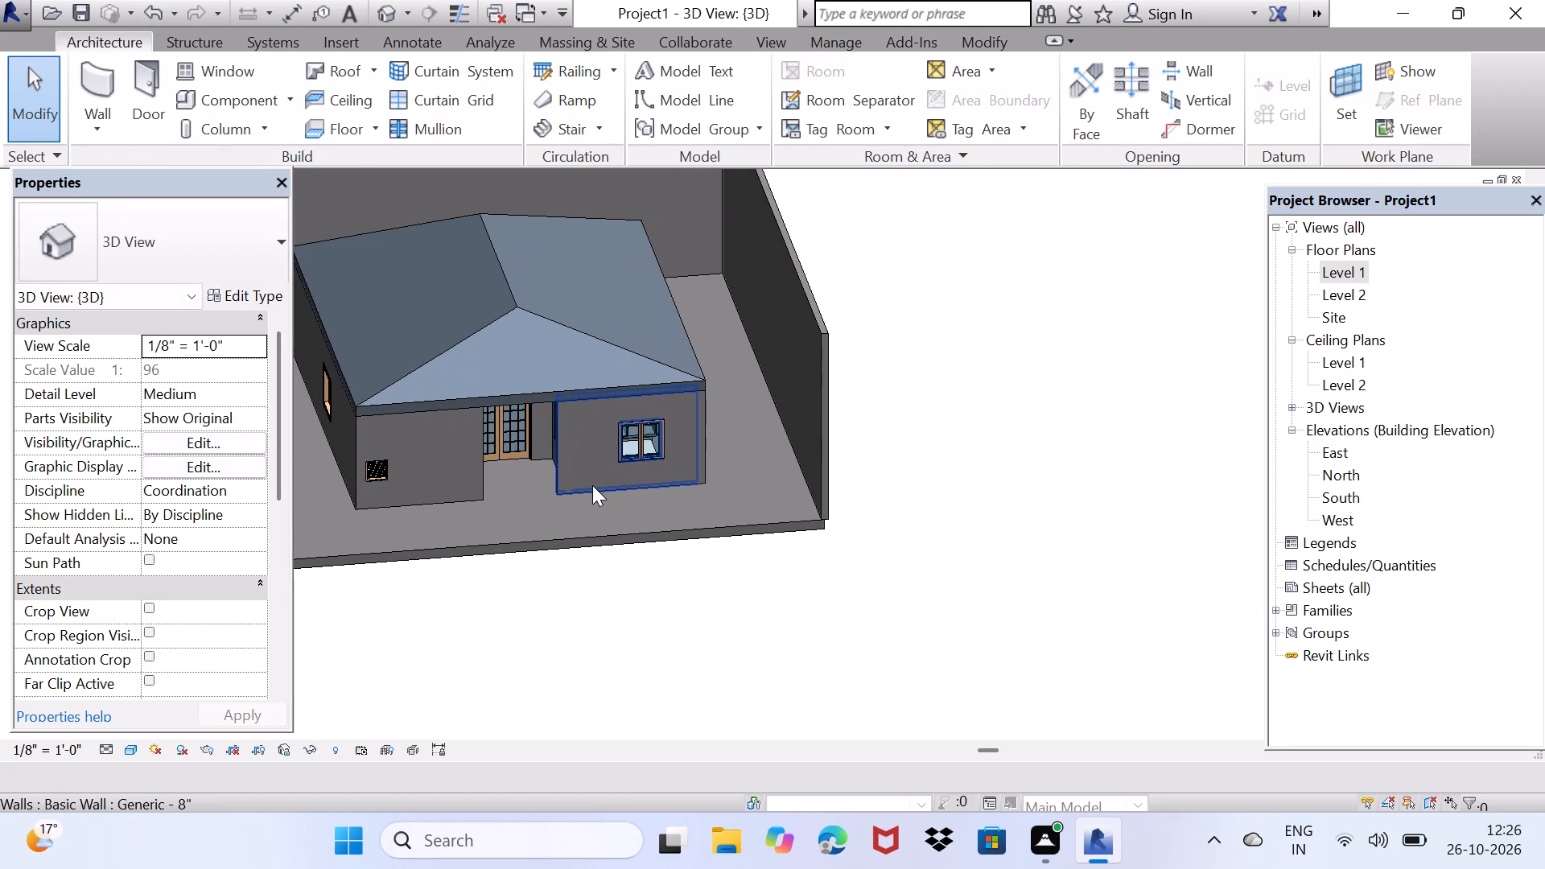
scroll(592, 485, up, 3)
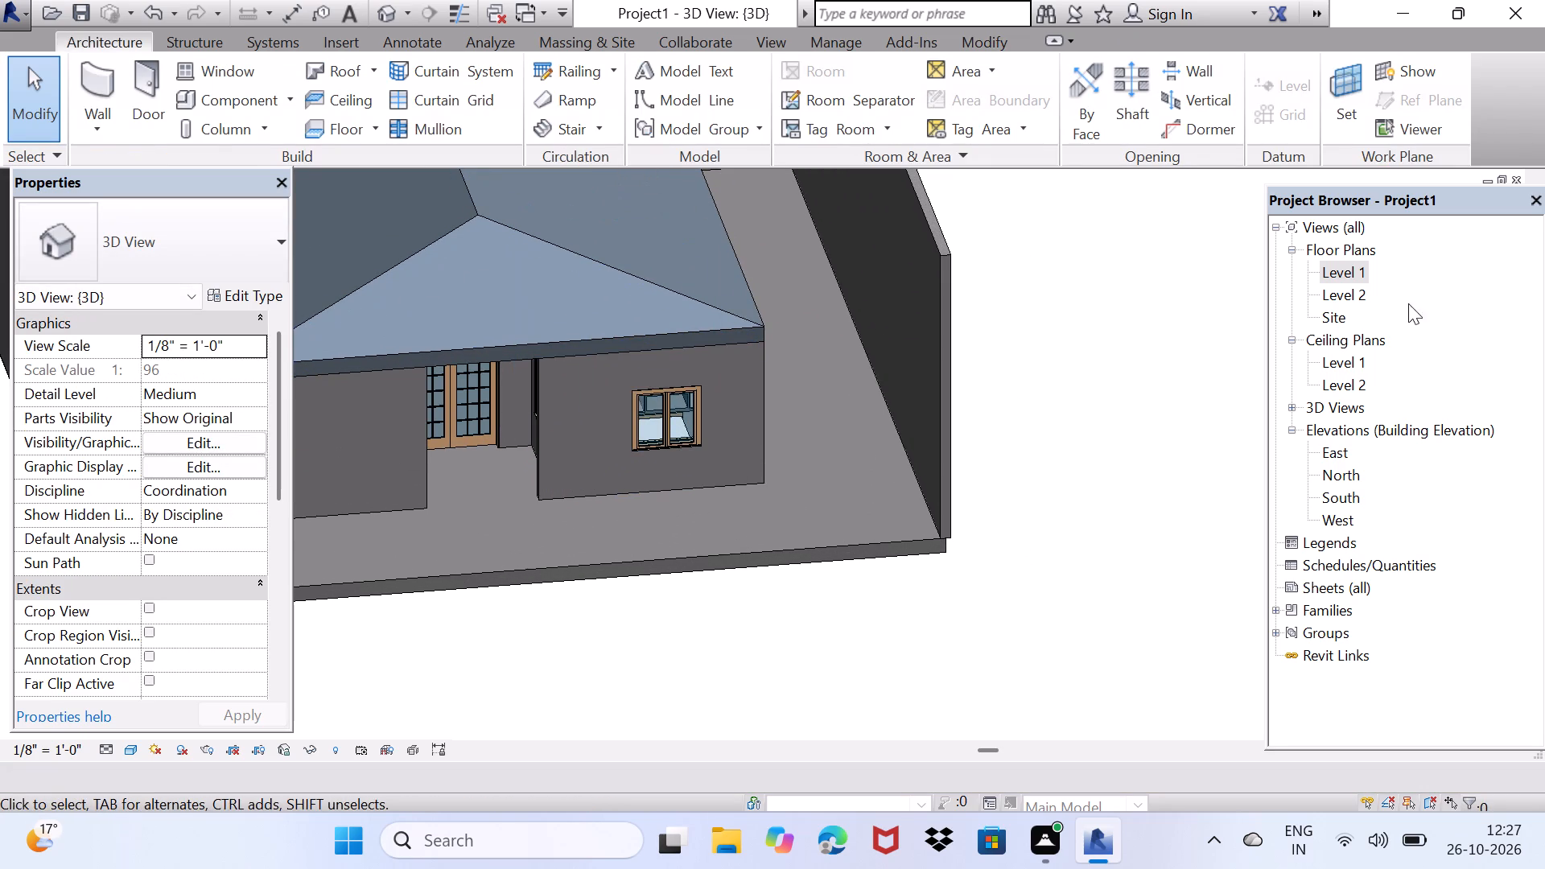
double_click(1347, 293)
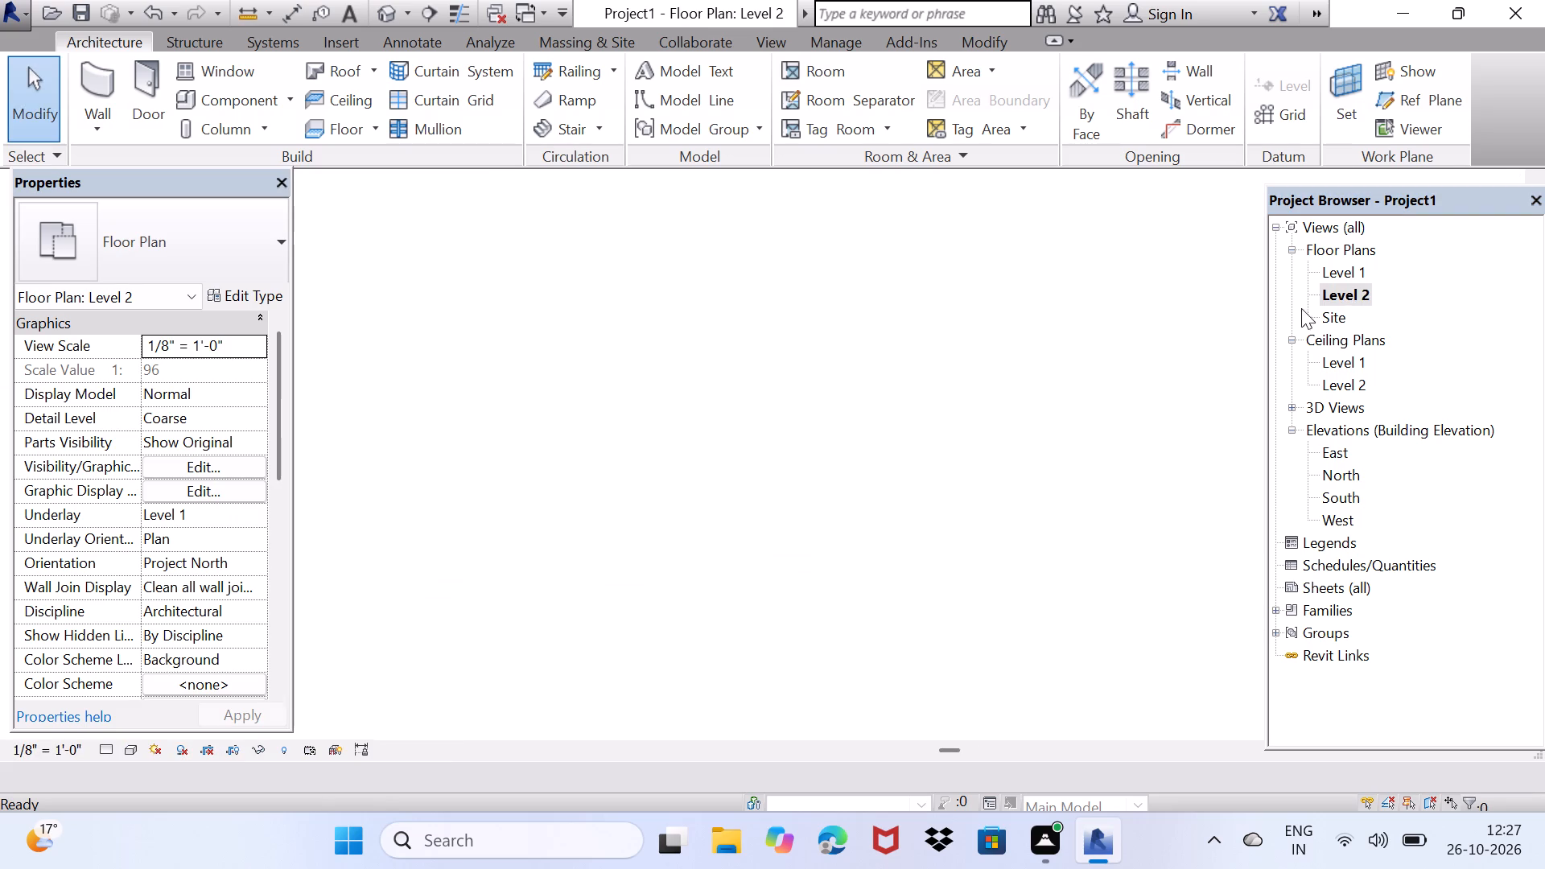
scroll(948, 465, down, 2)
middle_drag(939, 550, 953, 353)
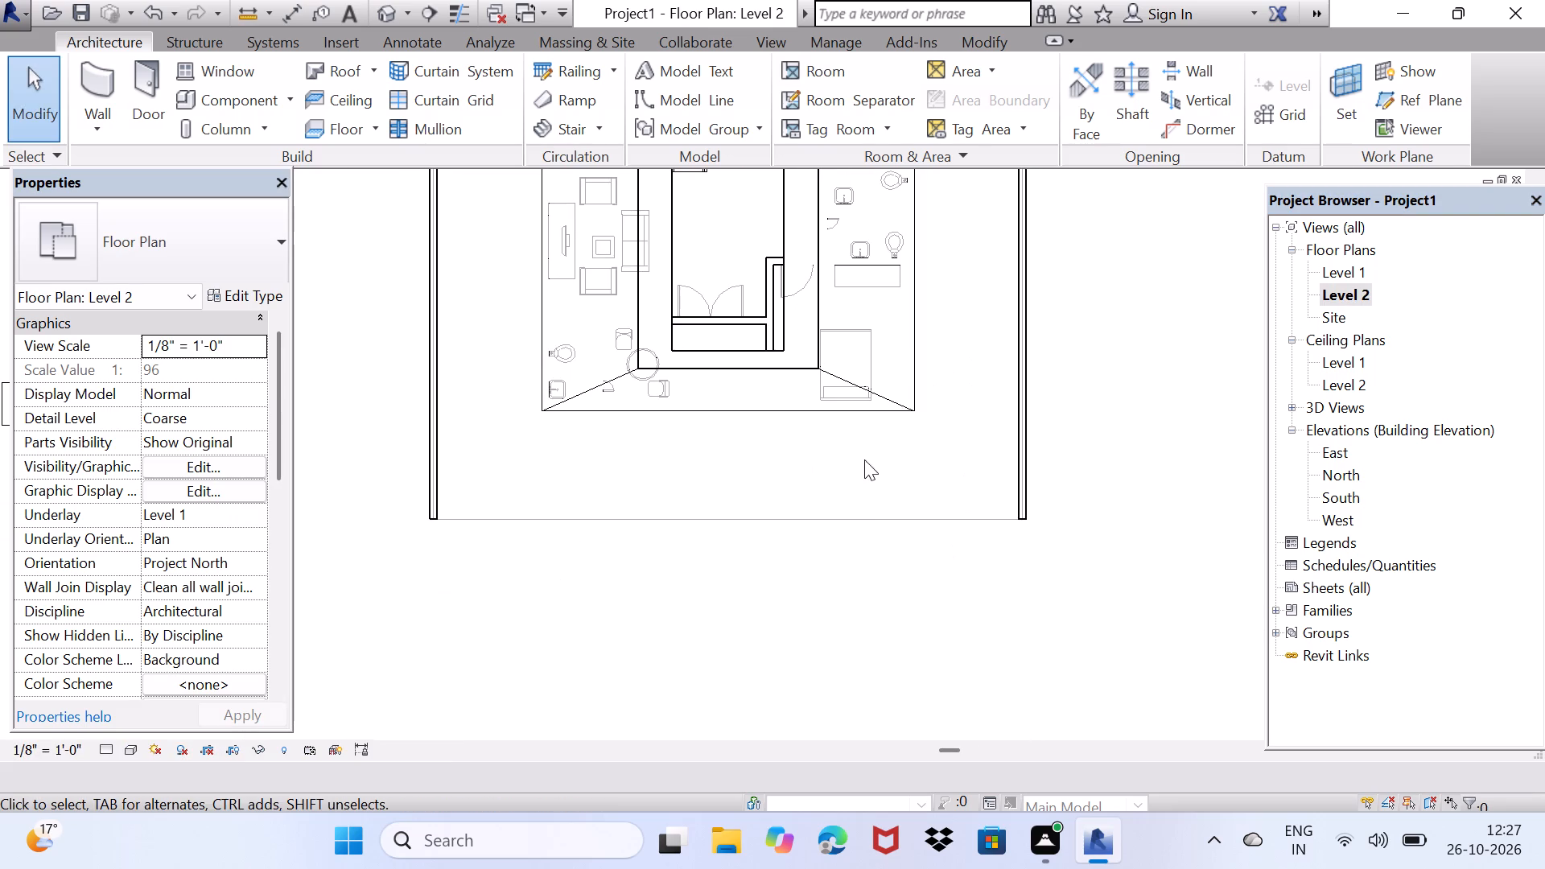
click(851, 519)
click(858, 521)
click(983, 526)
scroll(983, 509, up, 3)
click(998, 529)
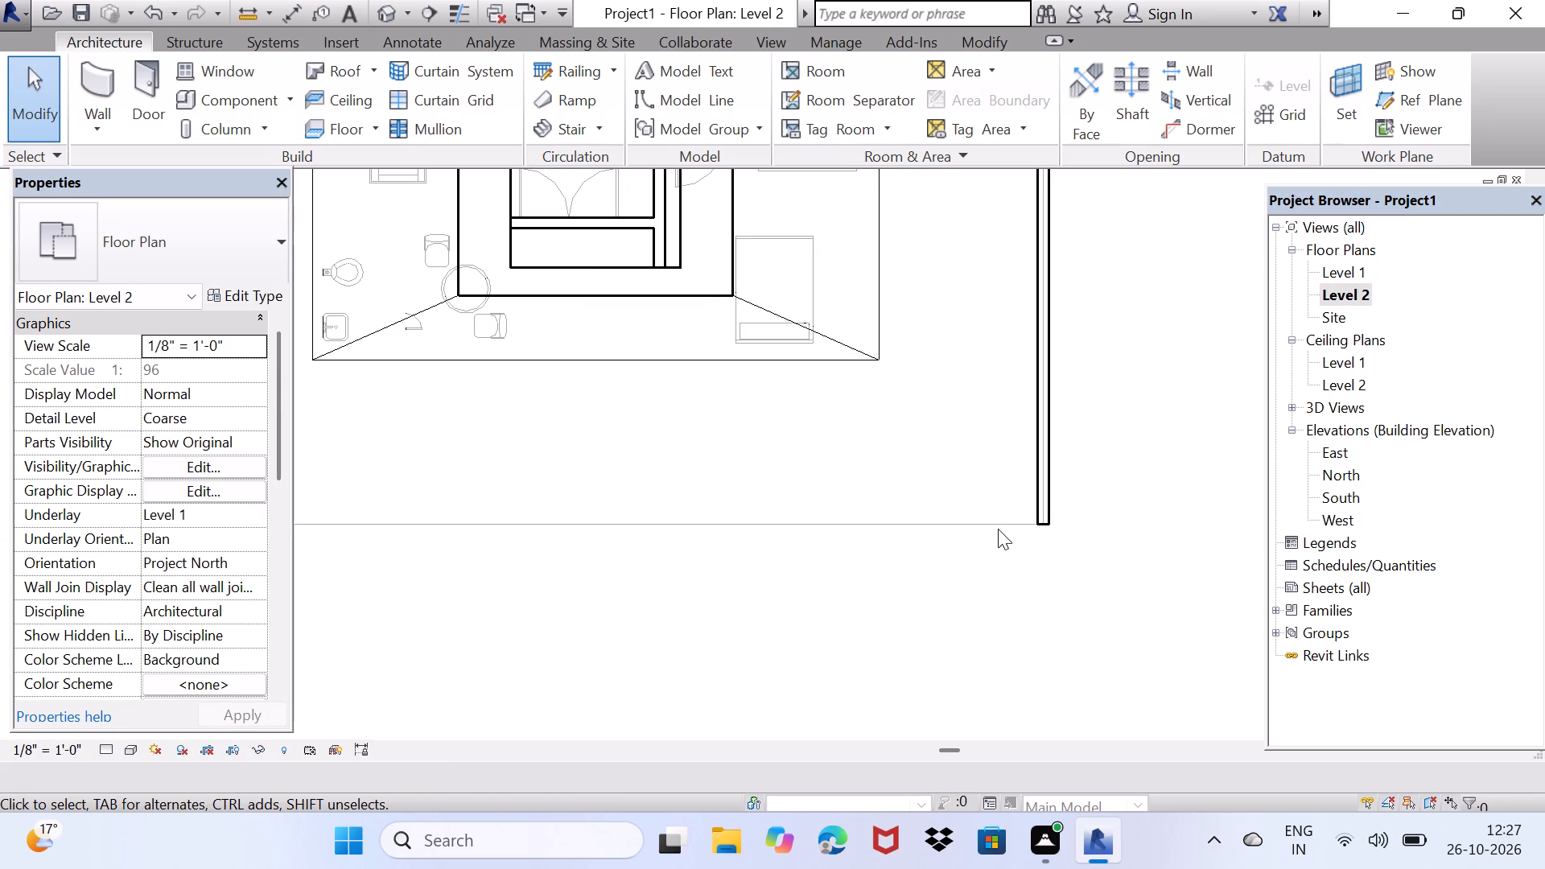
Open the Level 1 floor plan.
double_click(1355, 276)
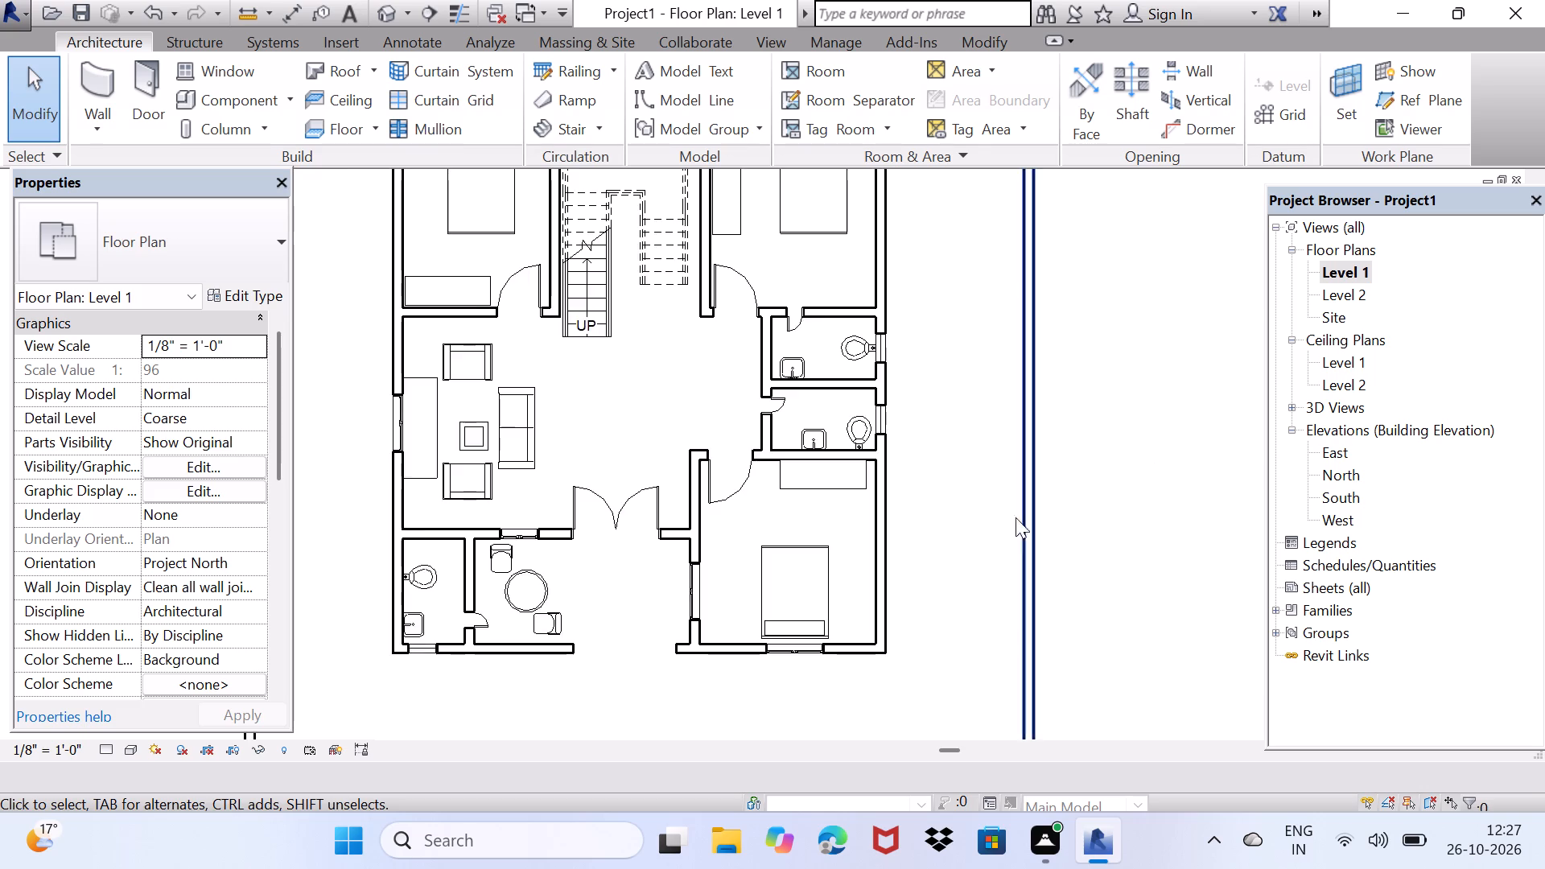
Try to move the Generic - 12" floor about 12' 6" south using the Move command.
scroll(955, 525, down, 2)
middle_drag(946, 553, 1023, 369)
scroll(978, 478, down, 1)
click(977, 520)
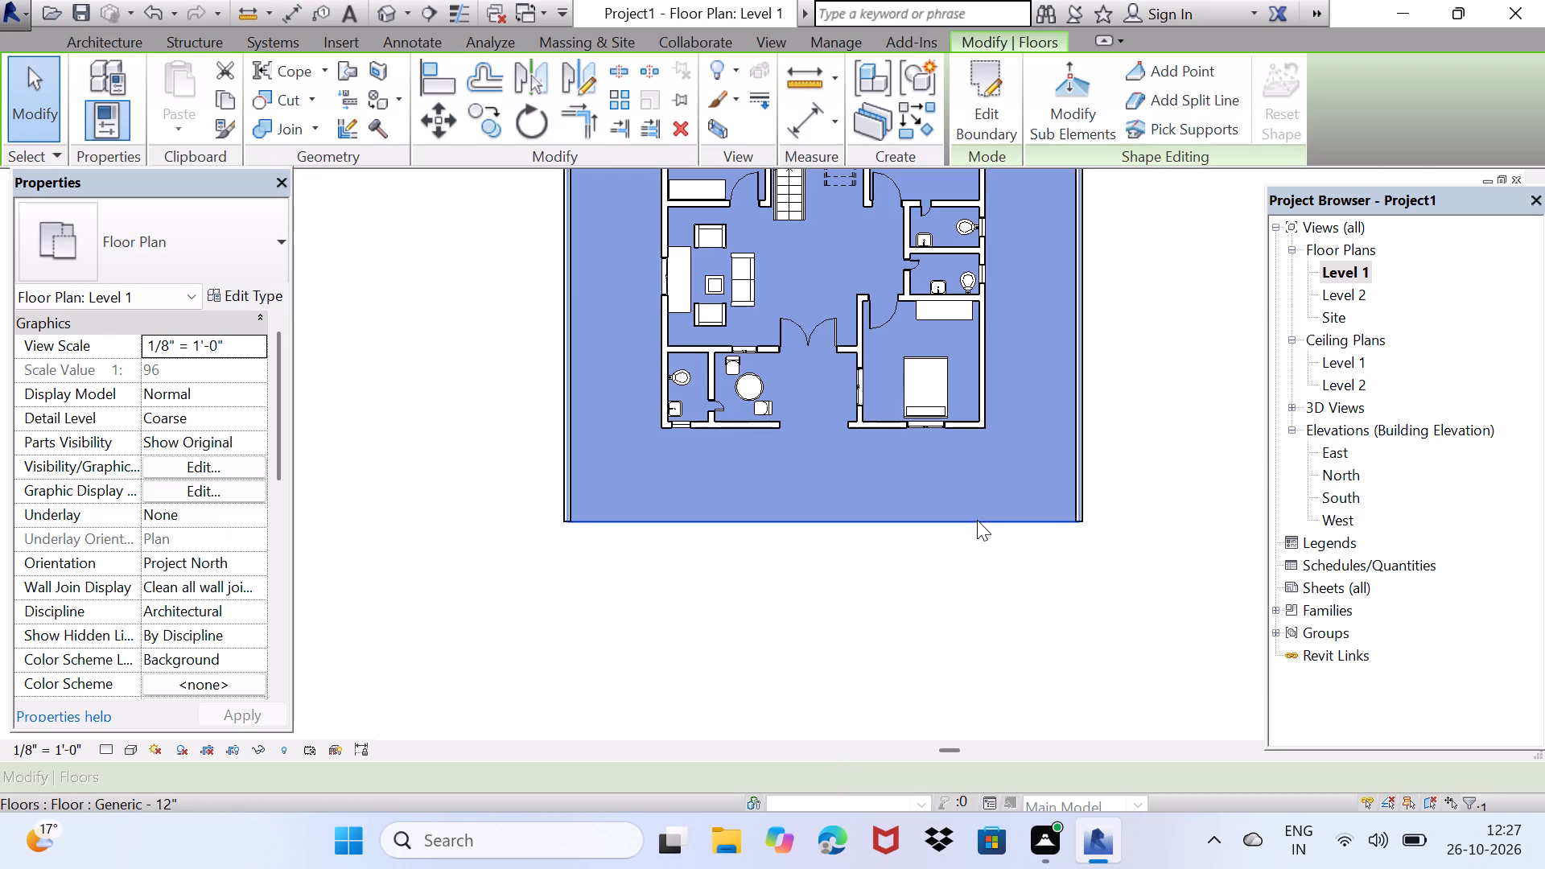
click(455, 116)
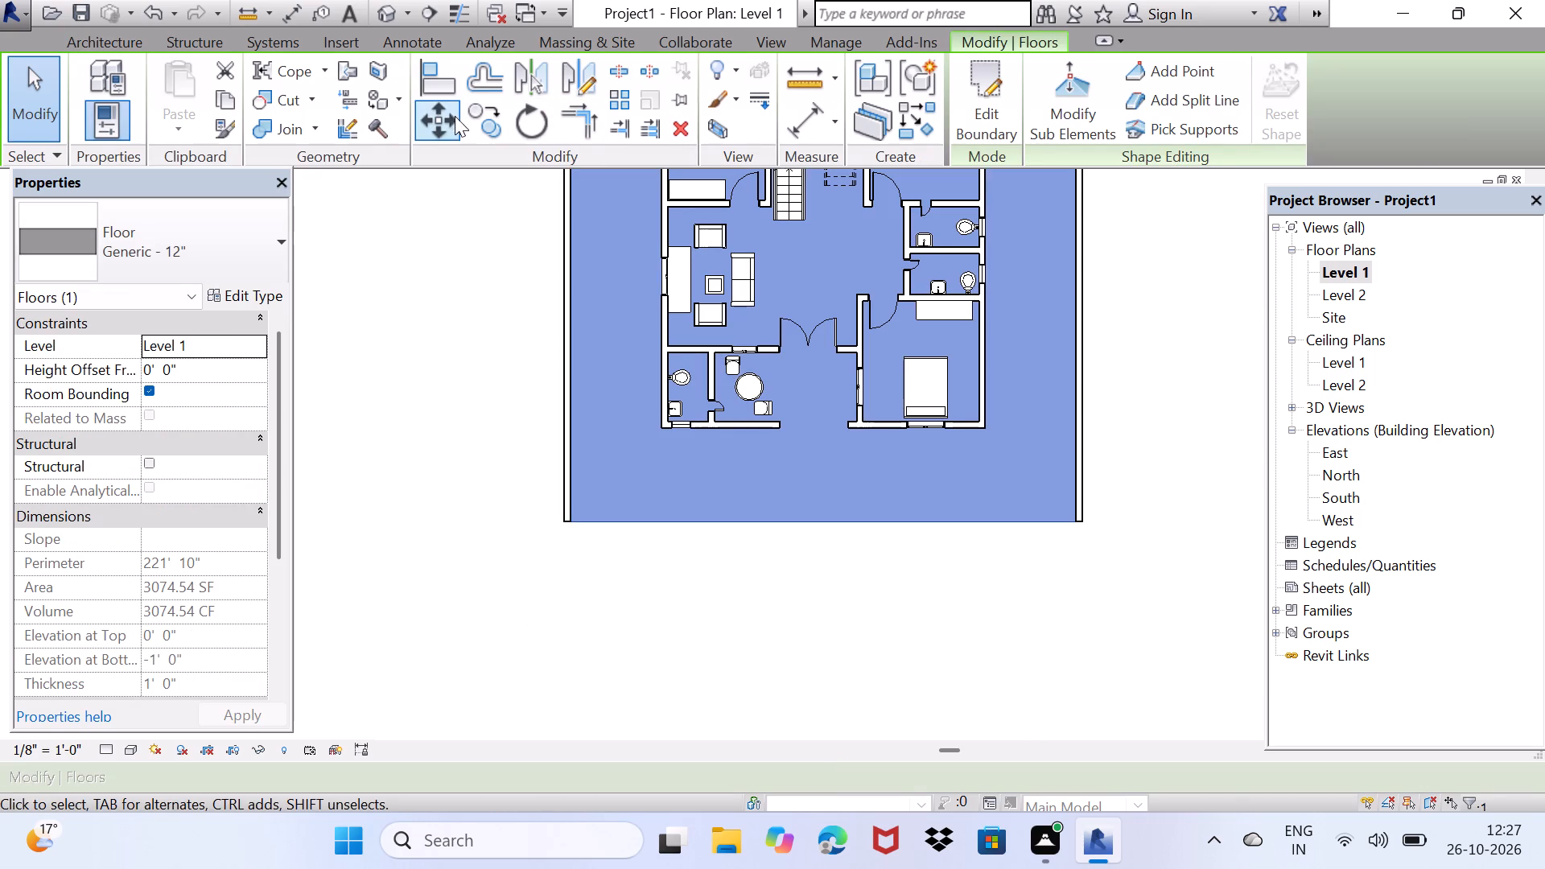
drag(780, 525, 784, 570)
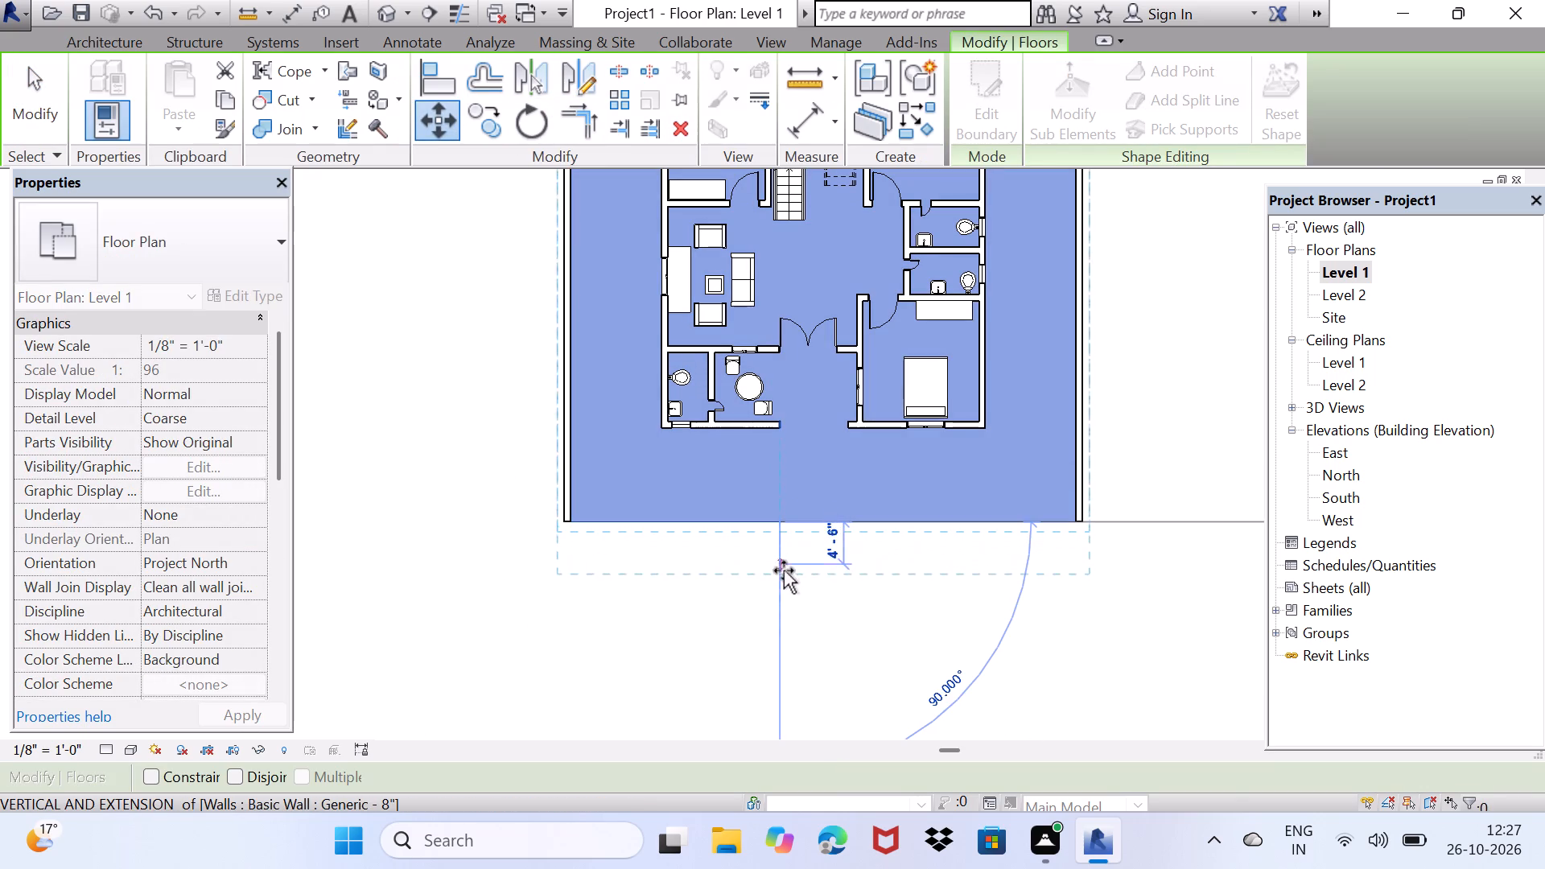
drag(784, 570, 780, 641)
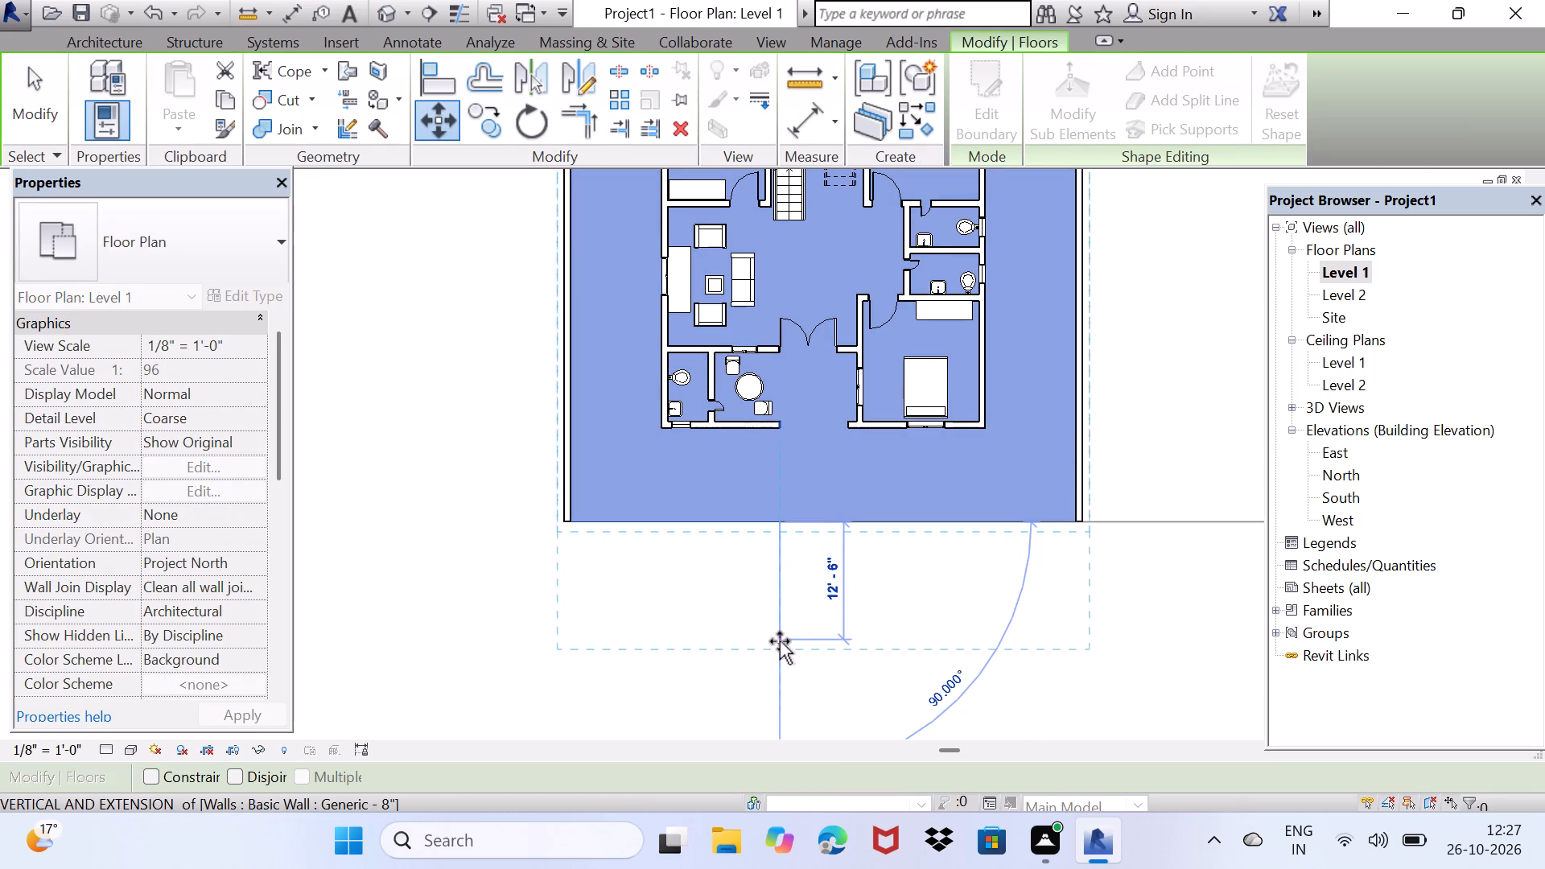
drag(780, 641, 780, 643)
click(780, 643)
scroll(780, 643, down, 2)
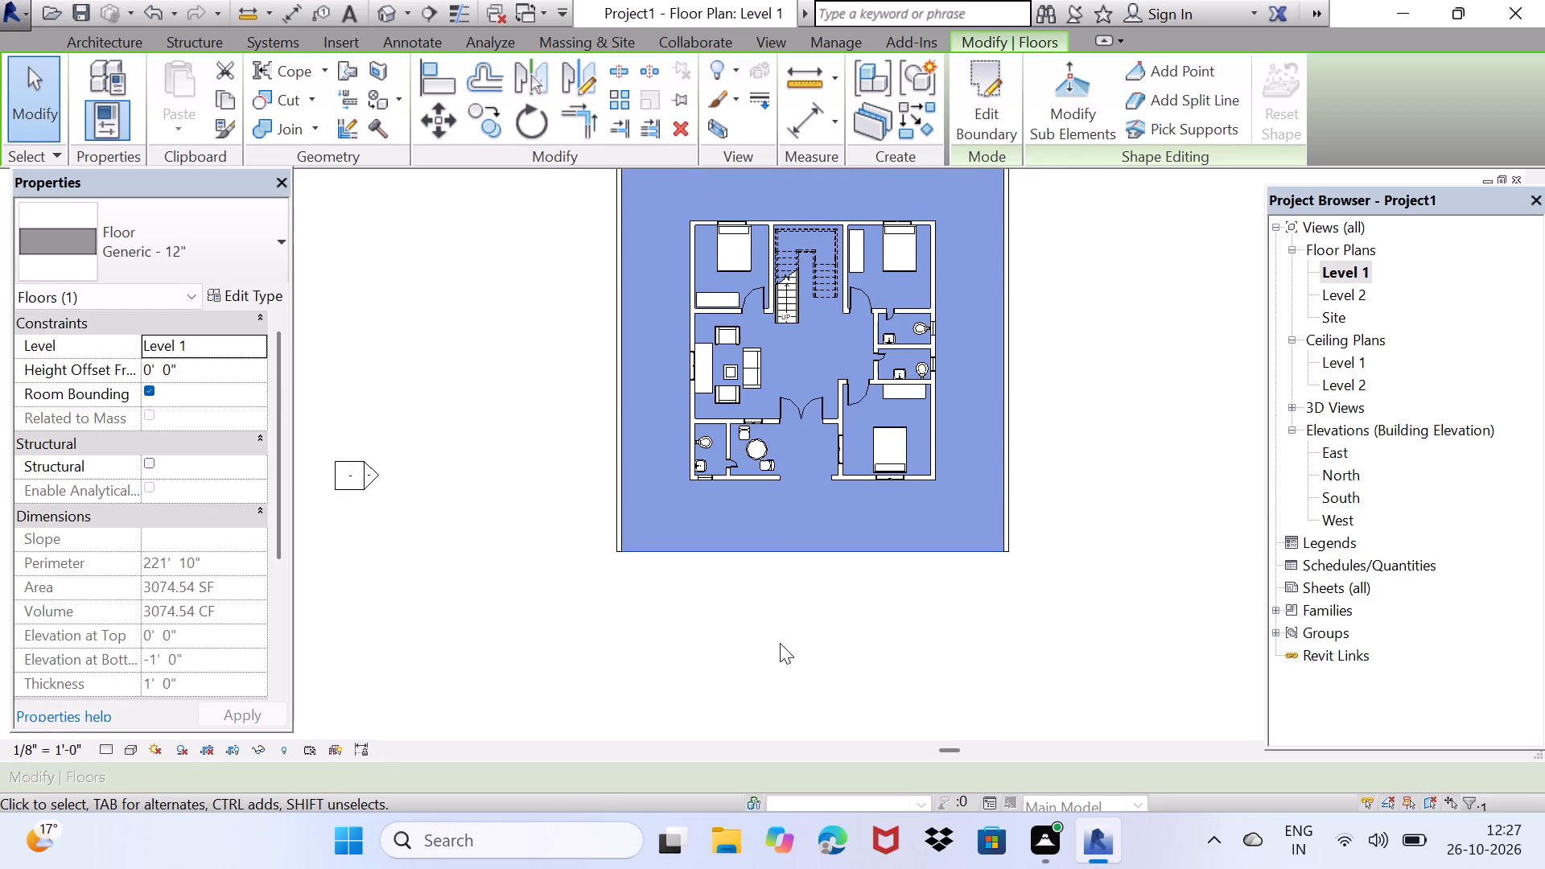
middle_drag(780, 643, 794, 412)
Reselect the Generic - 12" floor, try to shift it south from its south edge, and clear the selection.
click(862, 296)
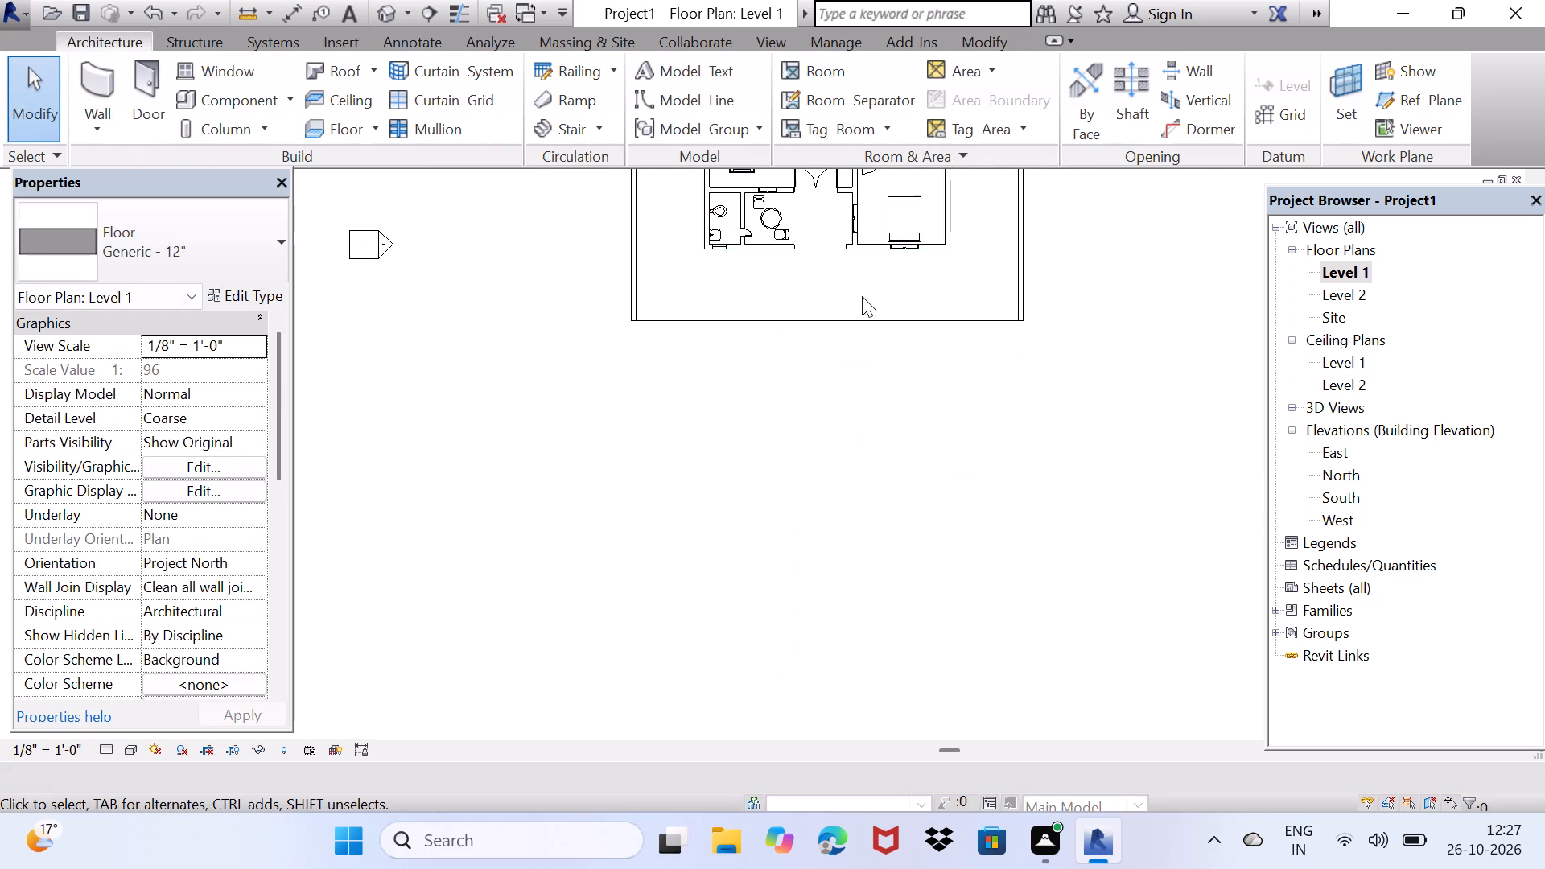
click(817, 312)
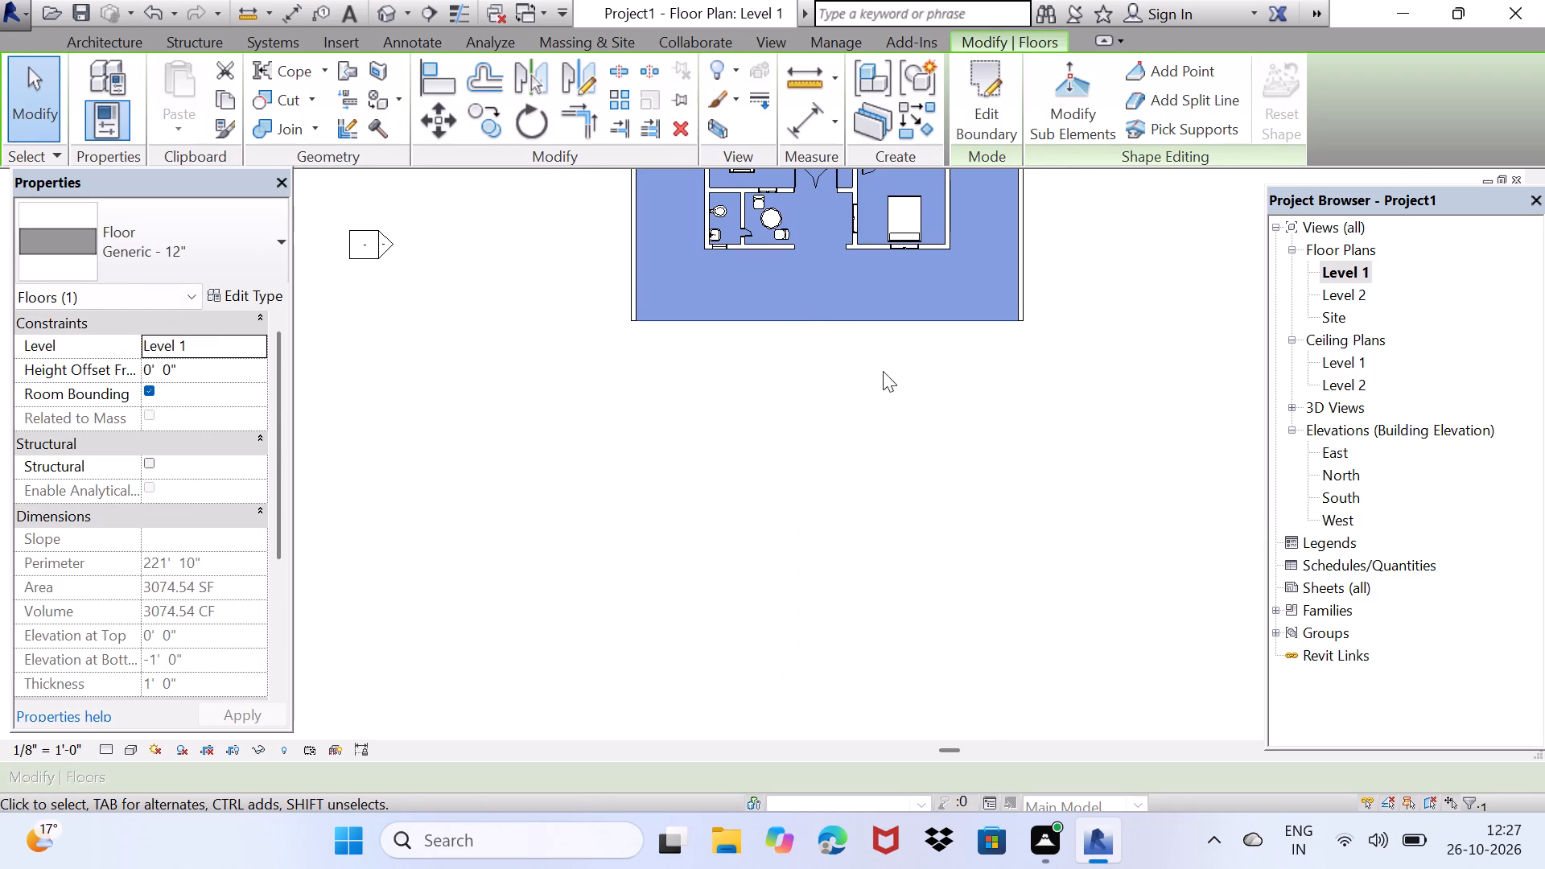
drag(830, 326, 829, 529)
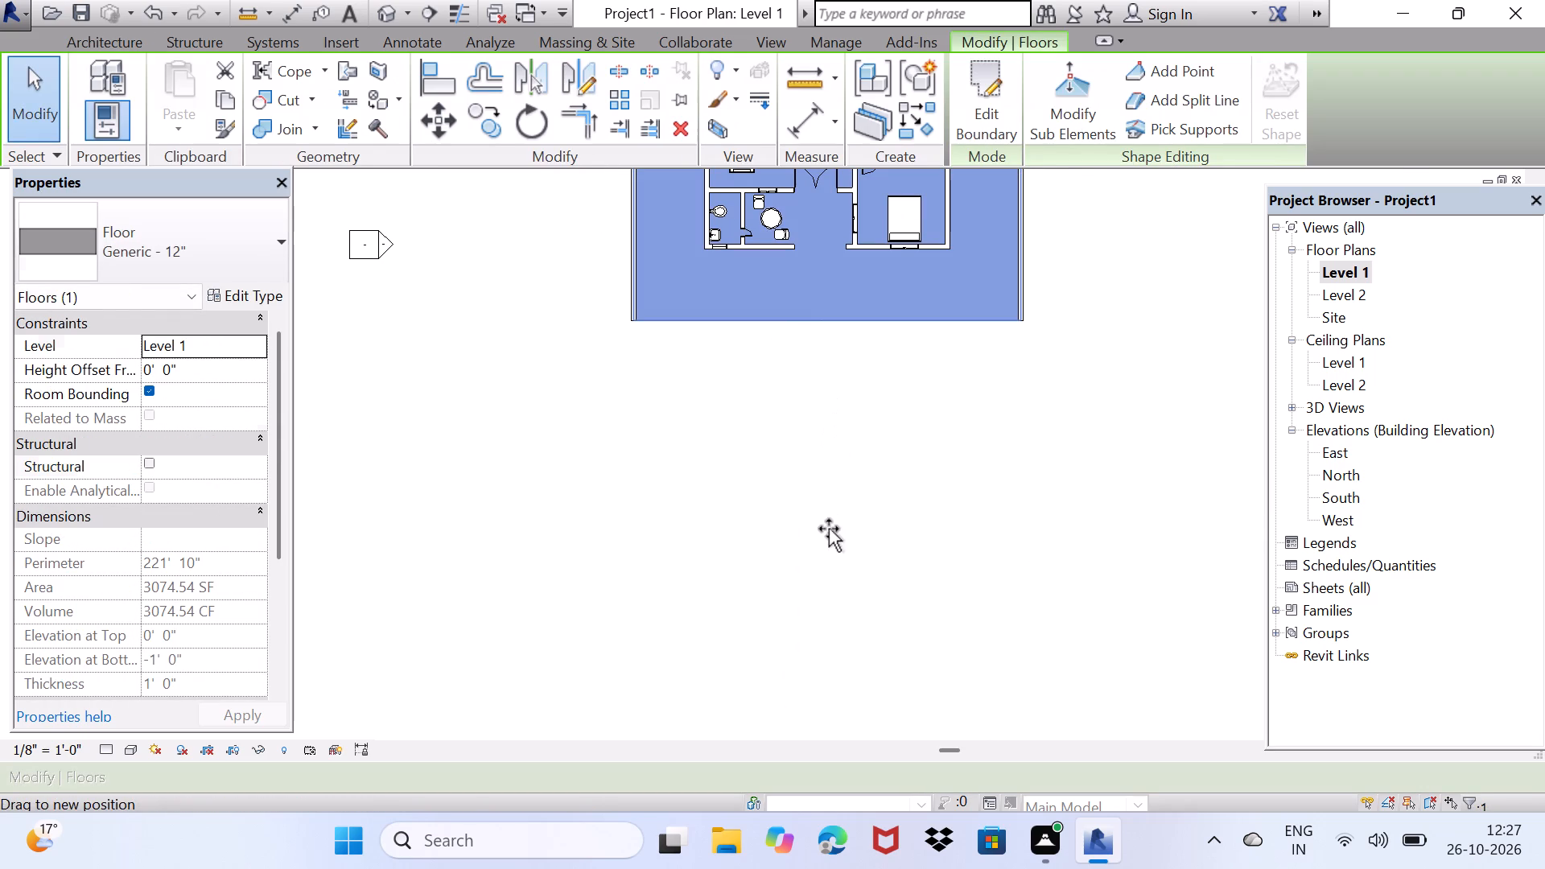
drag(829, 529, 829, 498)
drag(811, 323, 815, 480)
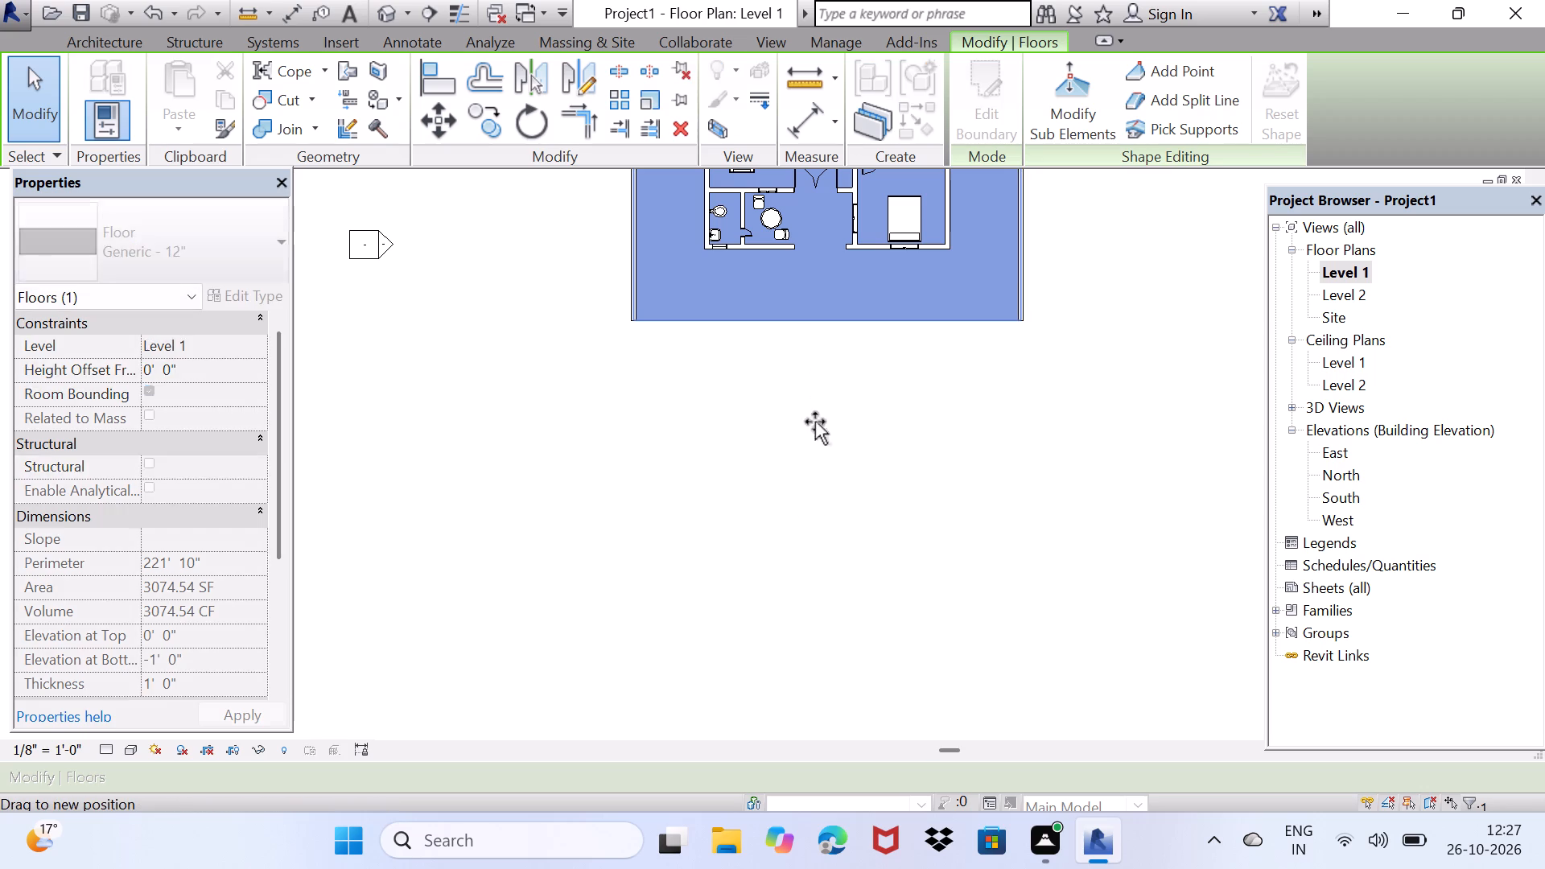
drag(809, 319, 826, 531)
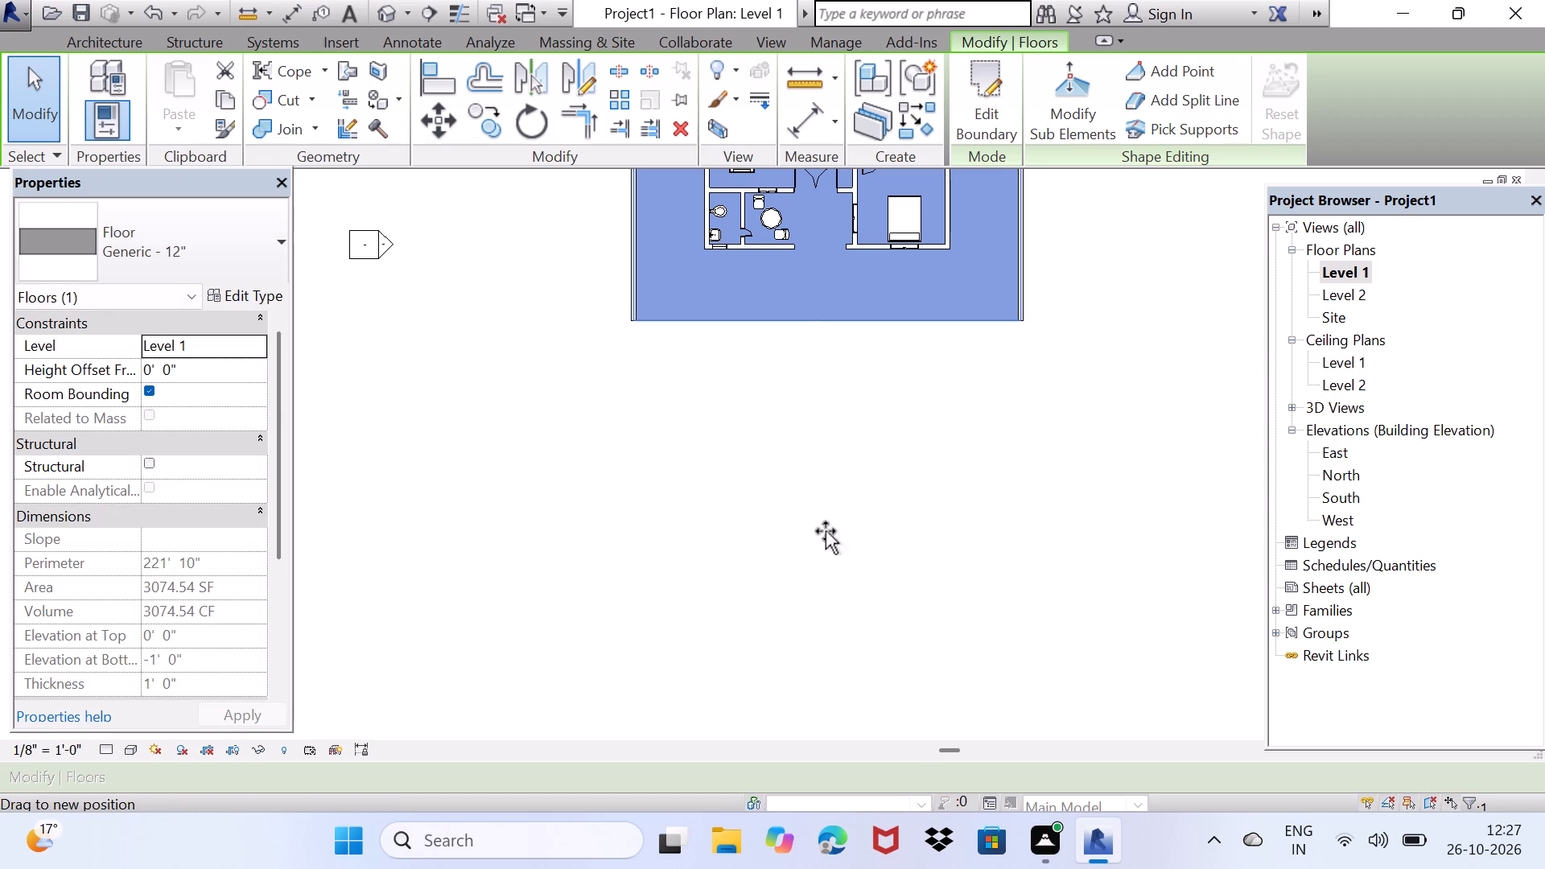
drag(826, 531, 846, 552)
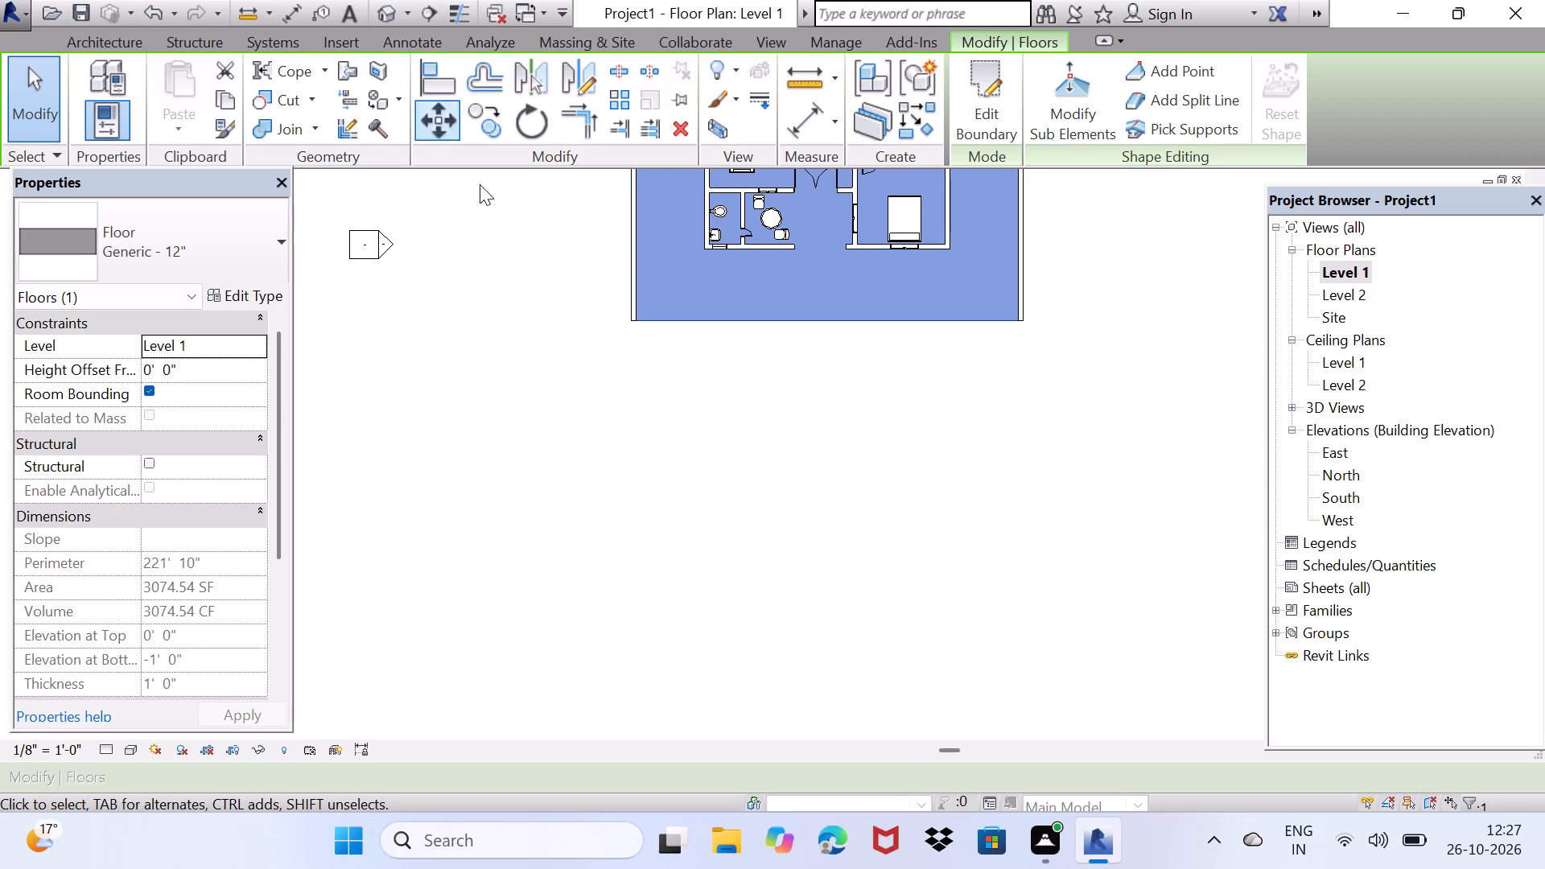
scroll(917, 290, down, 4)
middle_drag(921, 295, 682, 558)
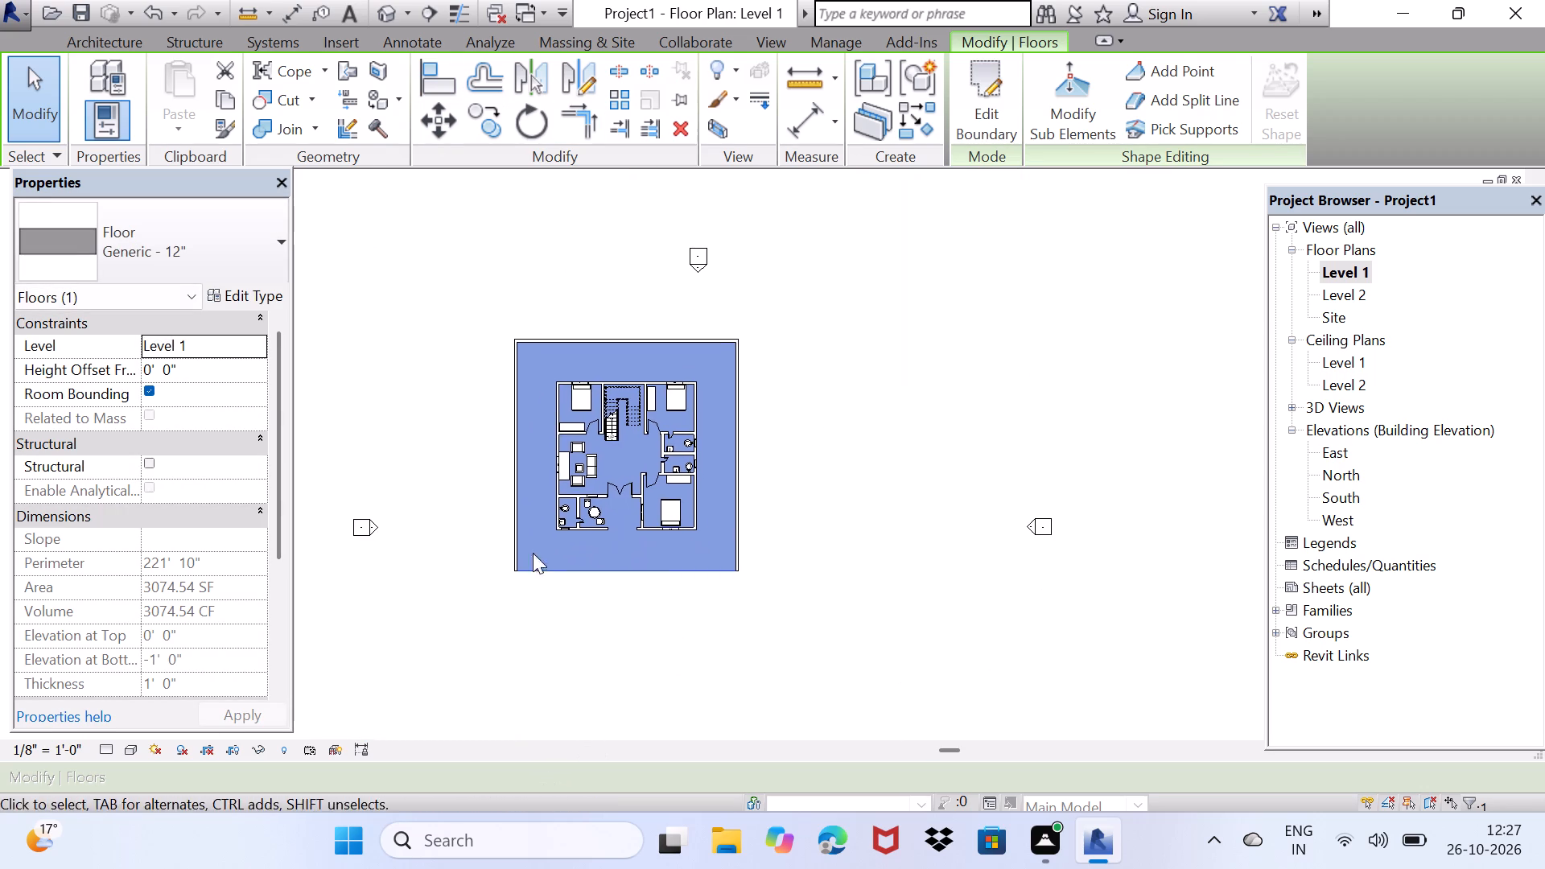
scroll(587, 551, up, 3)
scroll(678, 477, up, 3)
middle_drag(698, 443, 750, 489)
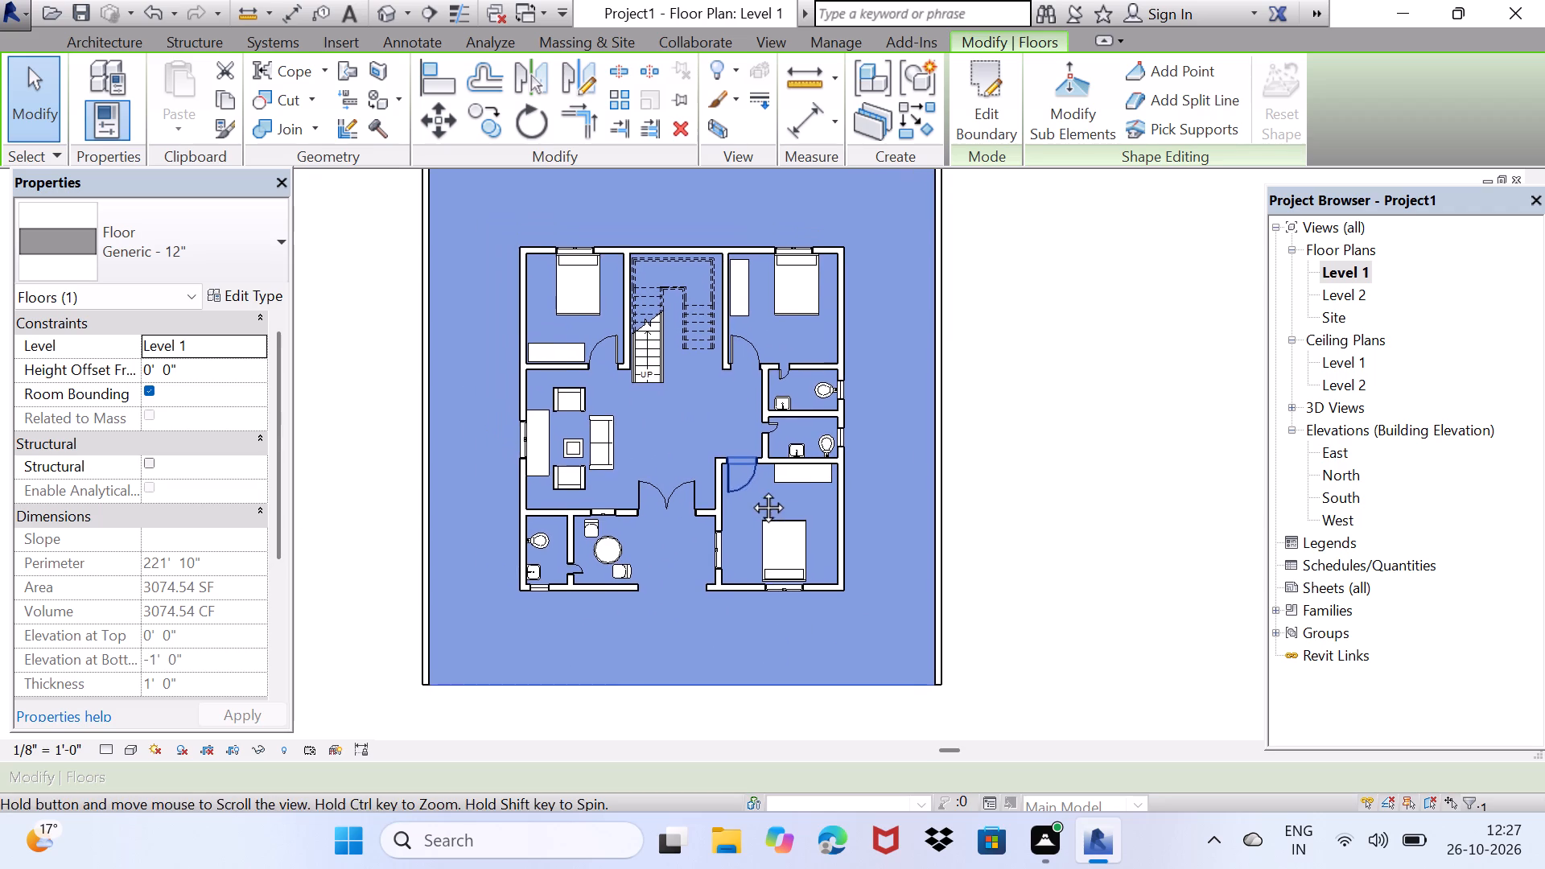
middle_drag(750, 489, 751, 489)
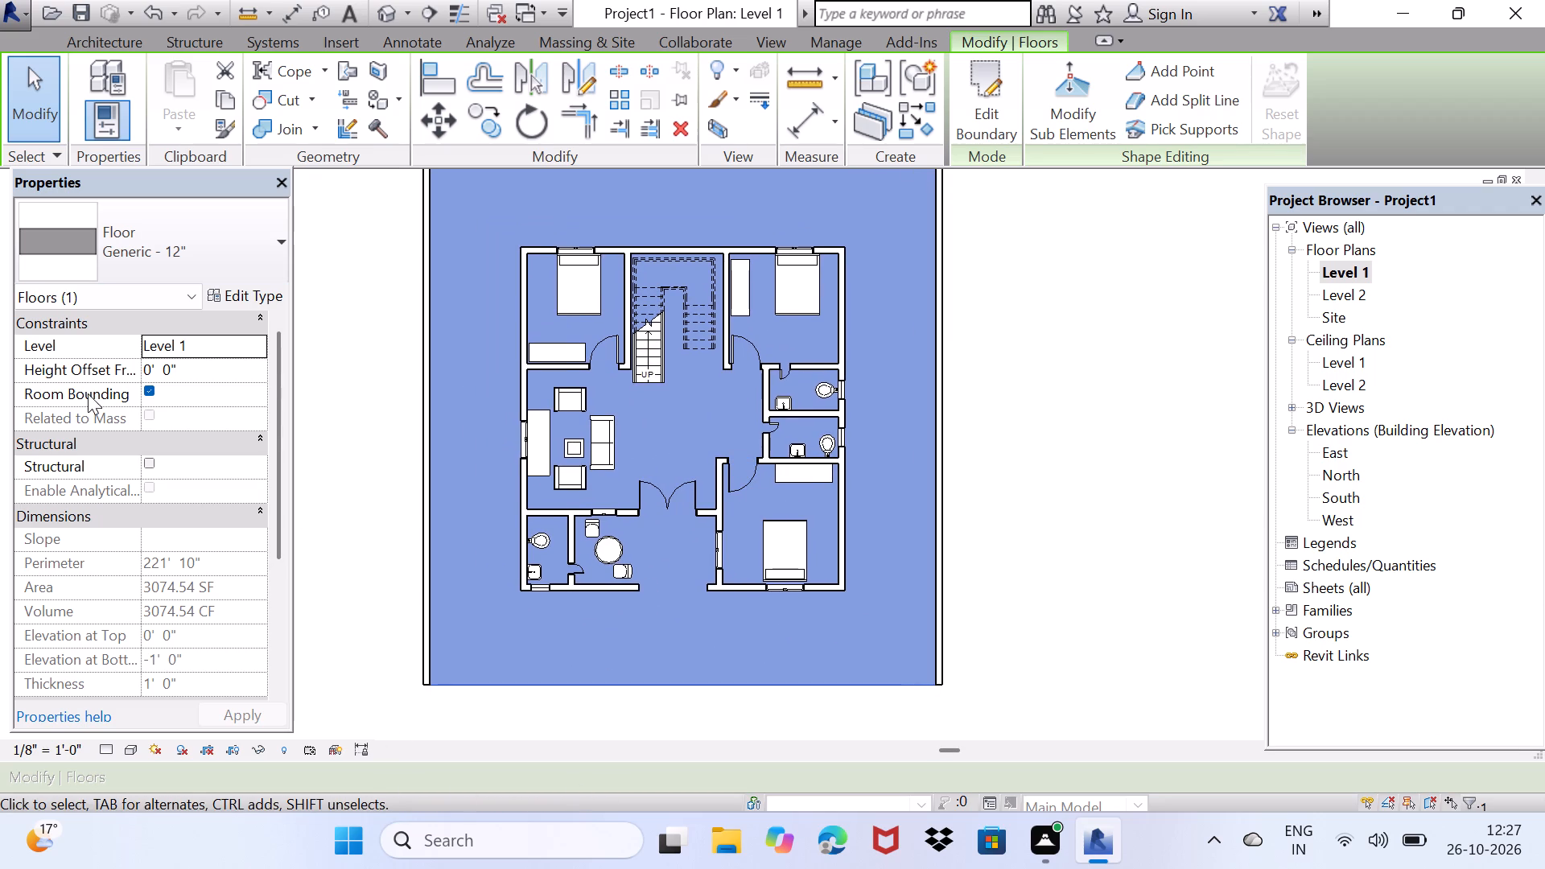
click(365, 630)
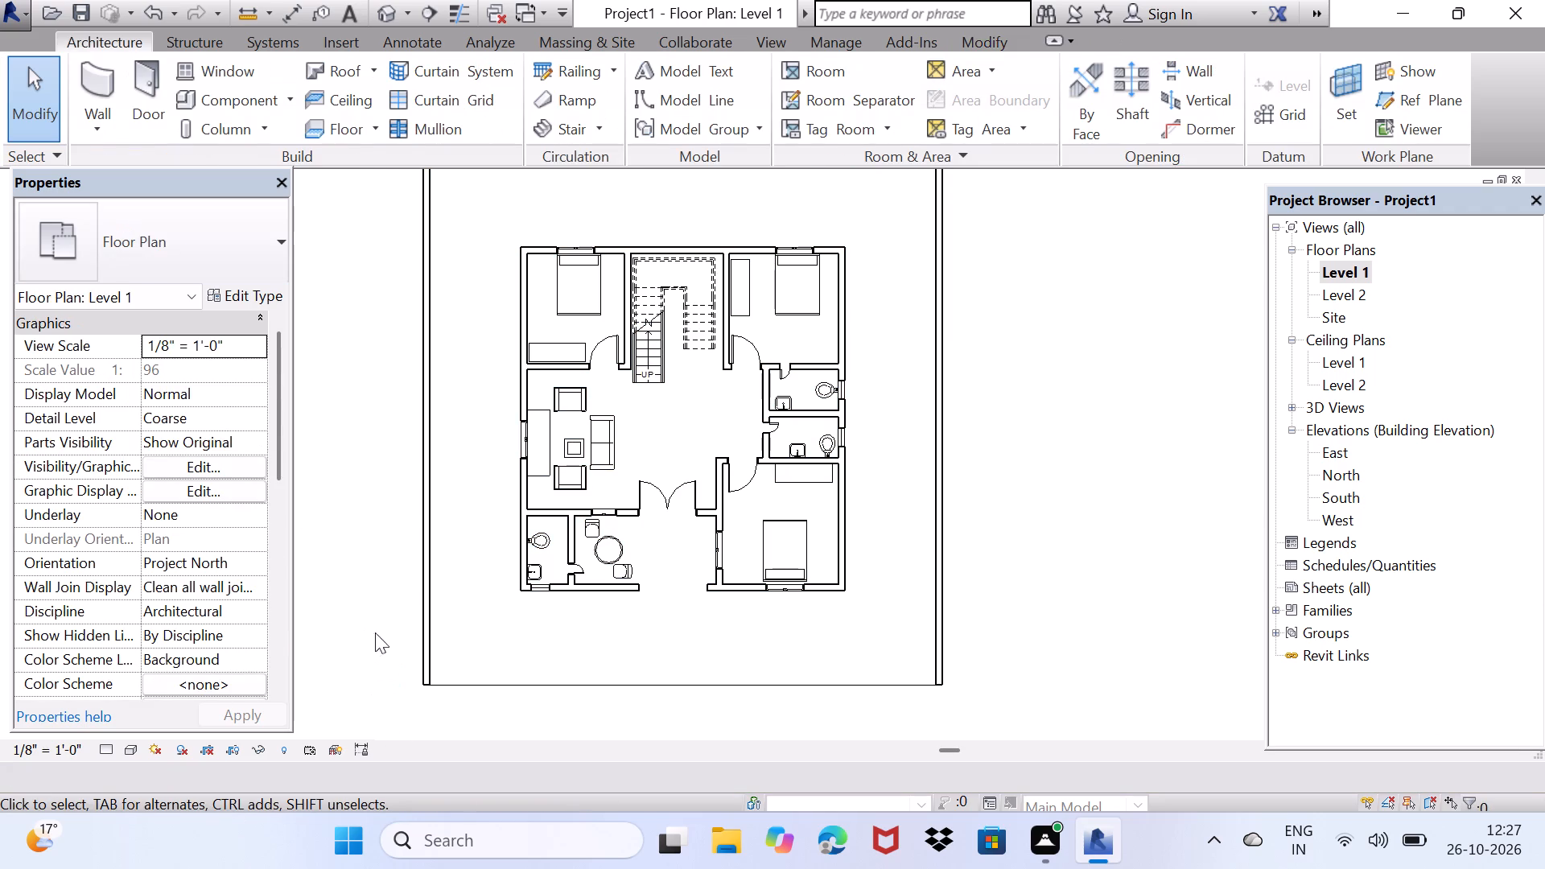
Set the Level 1 plan's visual style to Realistic.
scroll(515, 564, up, 1)
middle_drag(516, 562, 447, 618)
scroll(564, 509, up, 2)
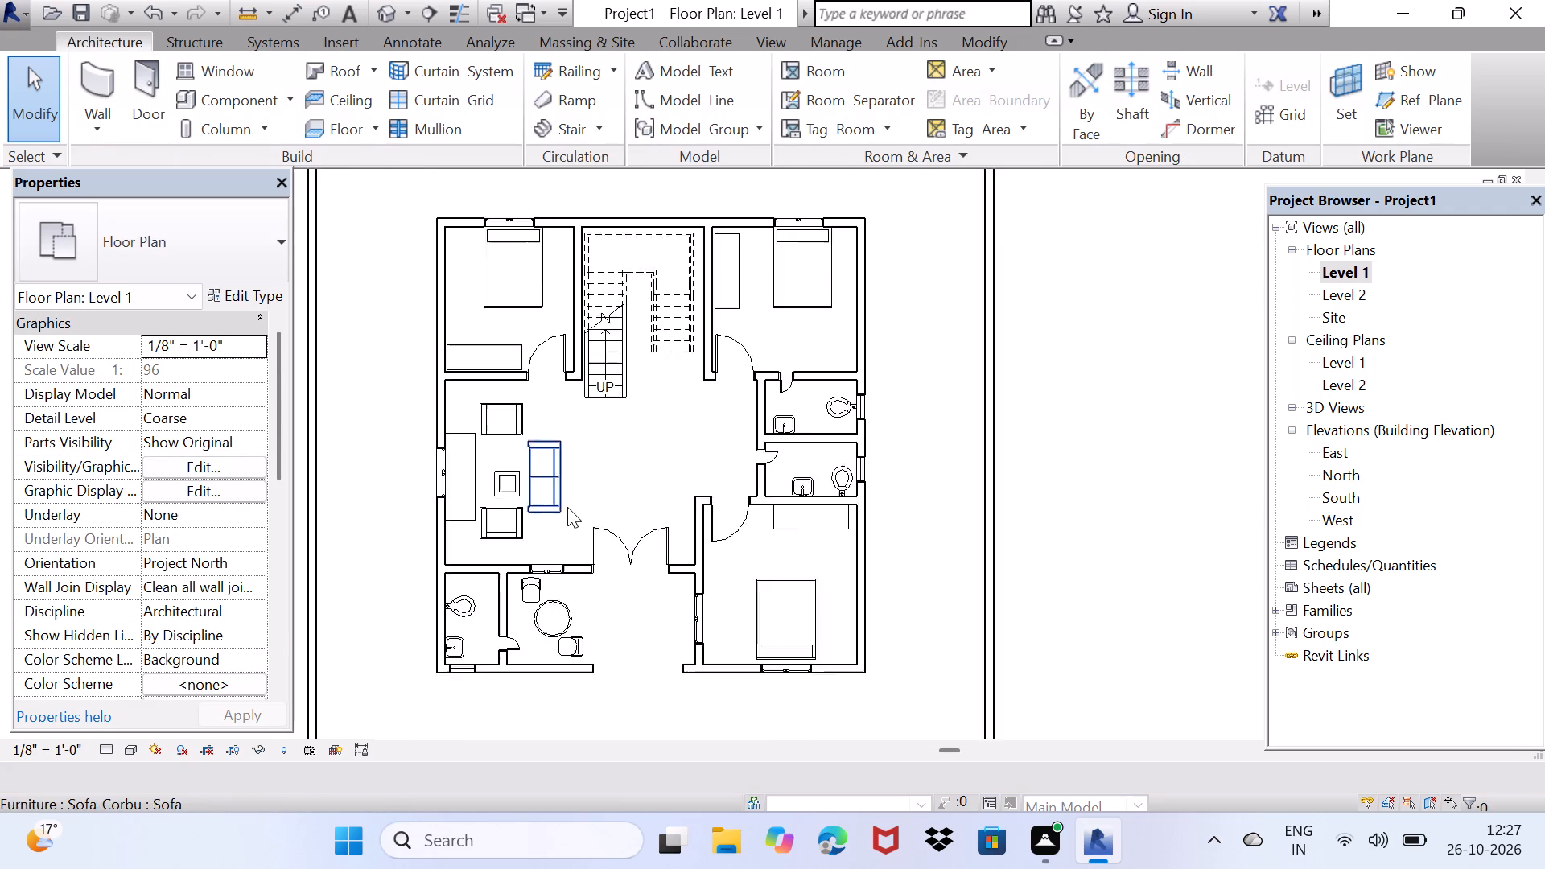
scroll(567, 507, up, 1)
click(591, 502)
double_click(625, 480)
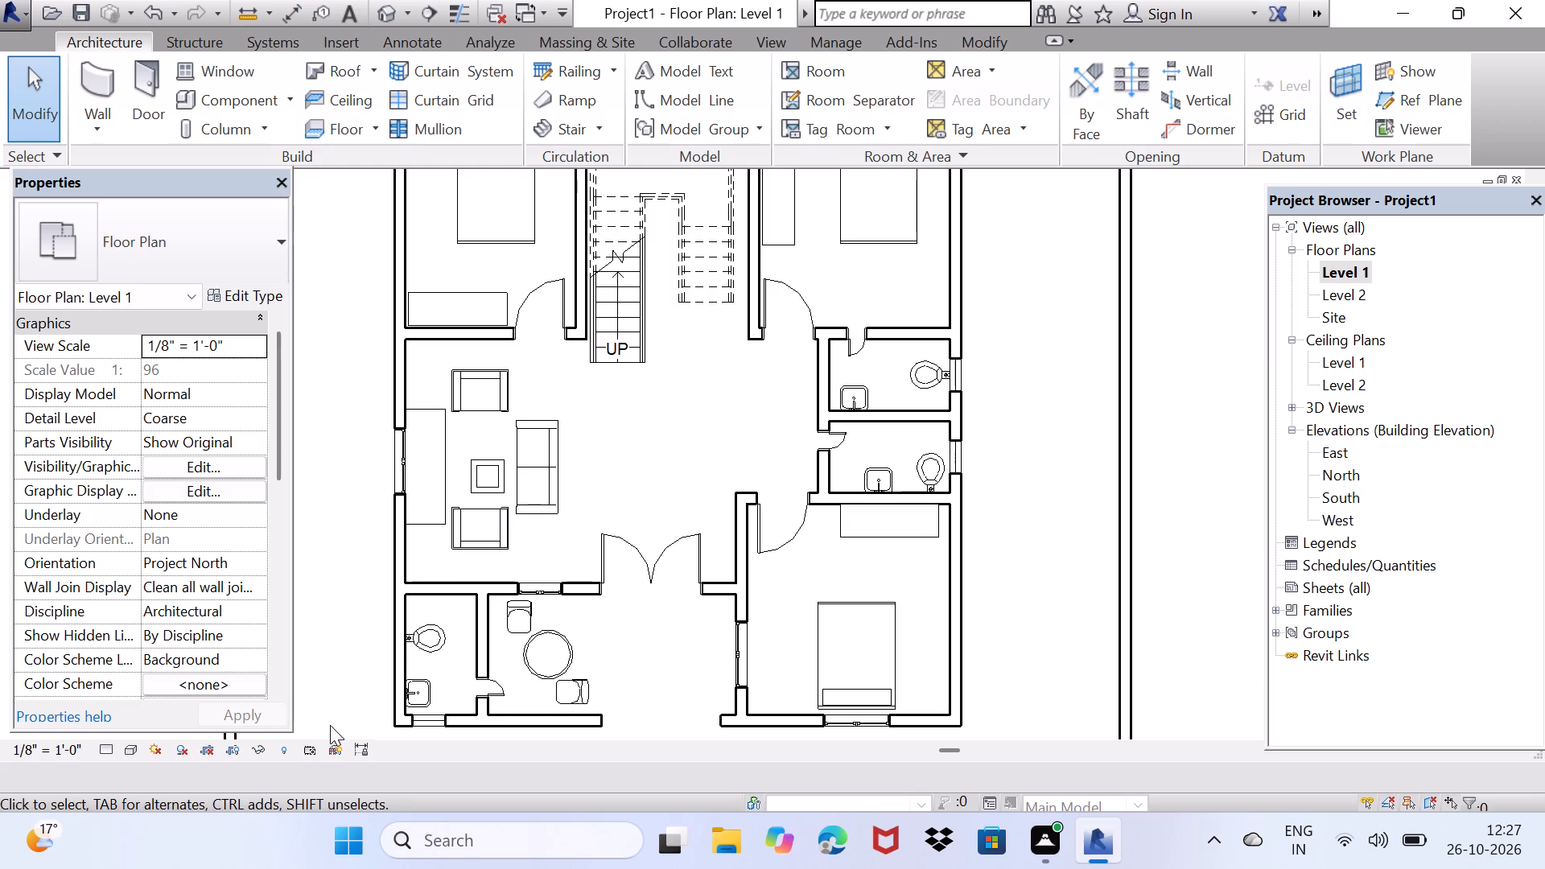
click(130, 748)
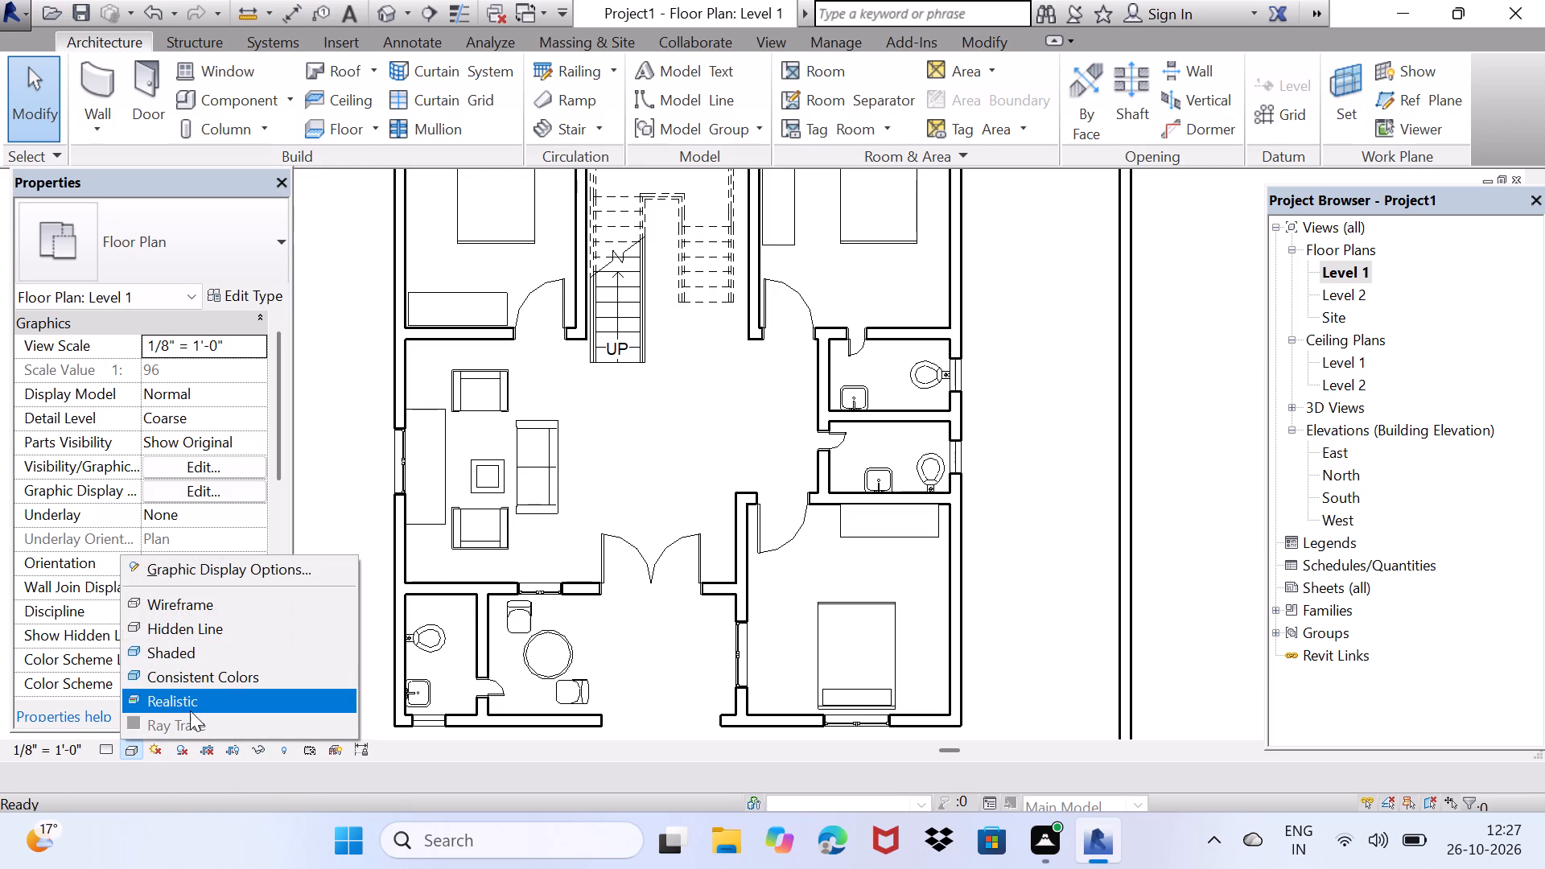
click(190, 710)
scroll(432, 556, down, 1)
middle_drag(599, 550, 544, 583)
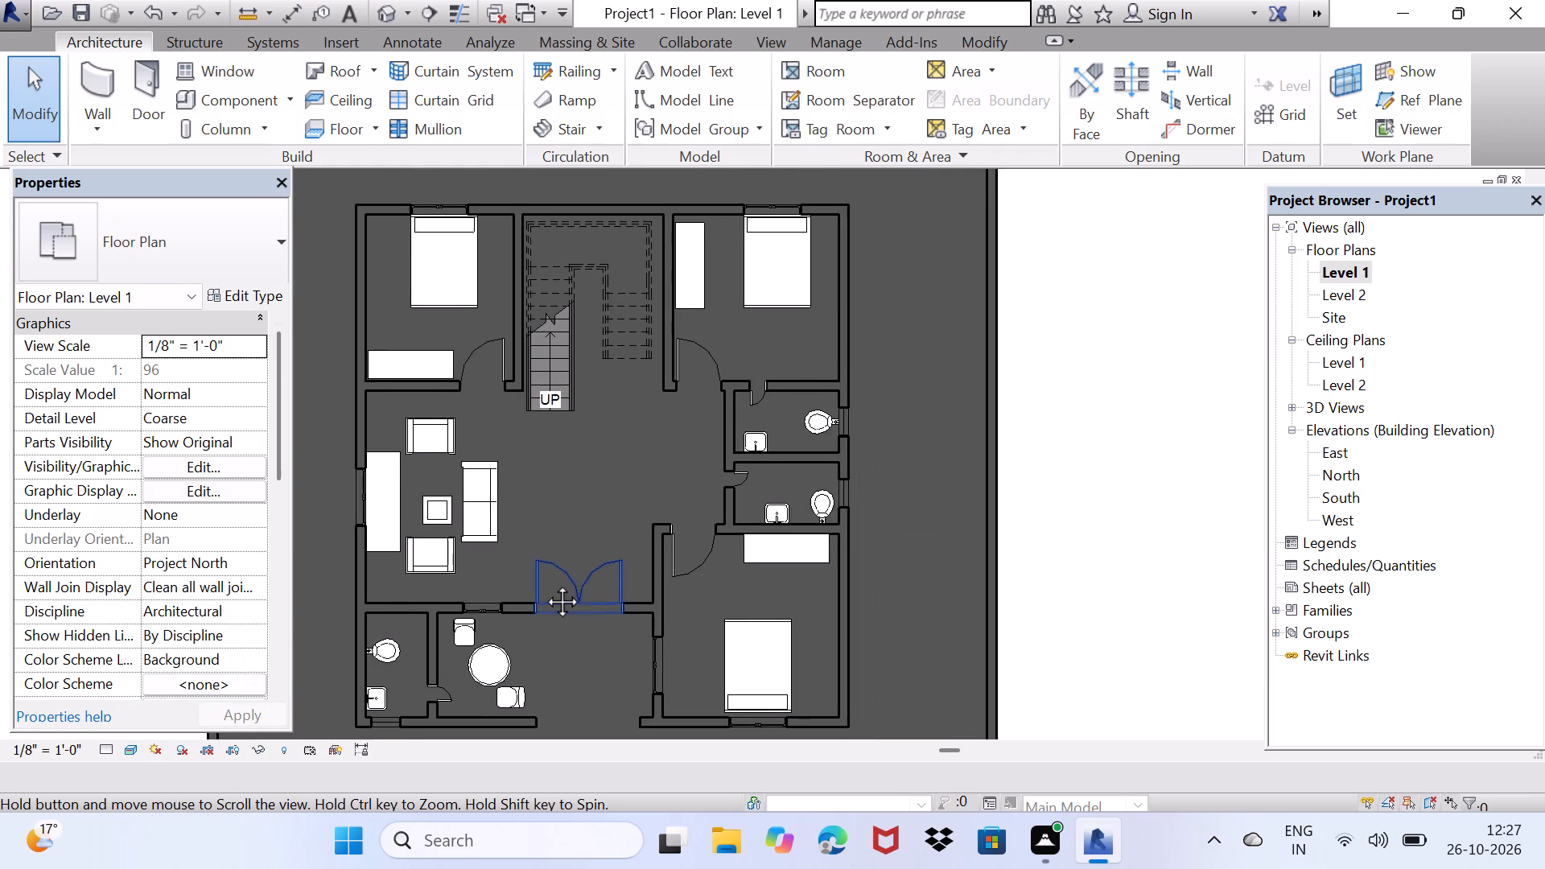
middle_drag(544, 583, 645, 445)
scroll(645, 445, down, 1)
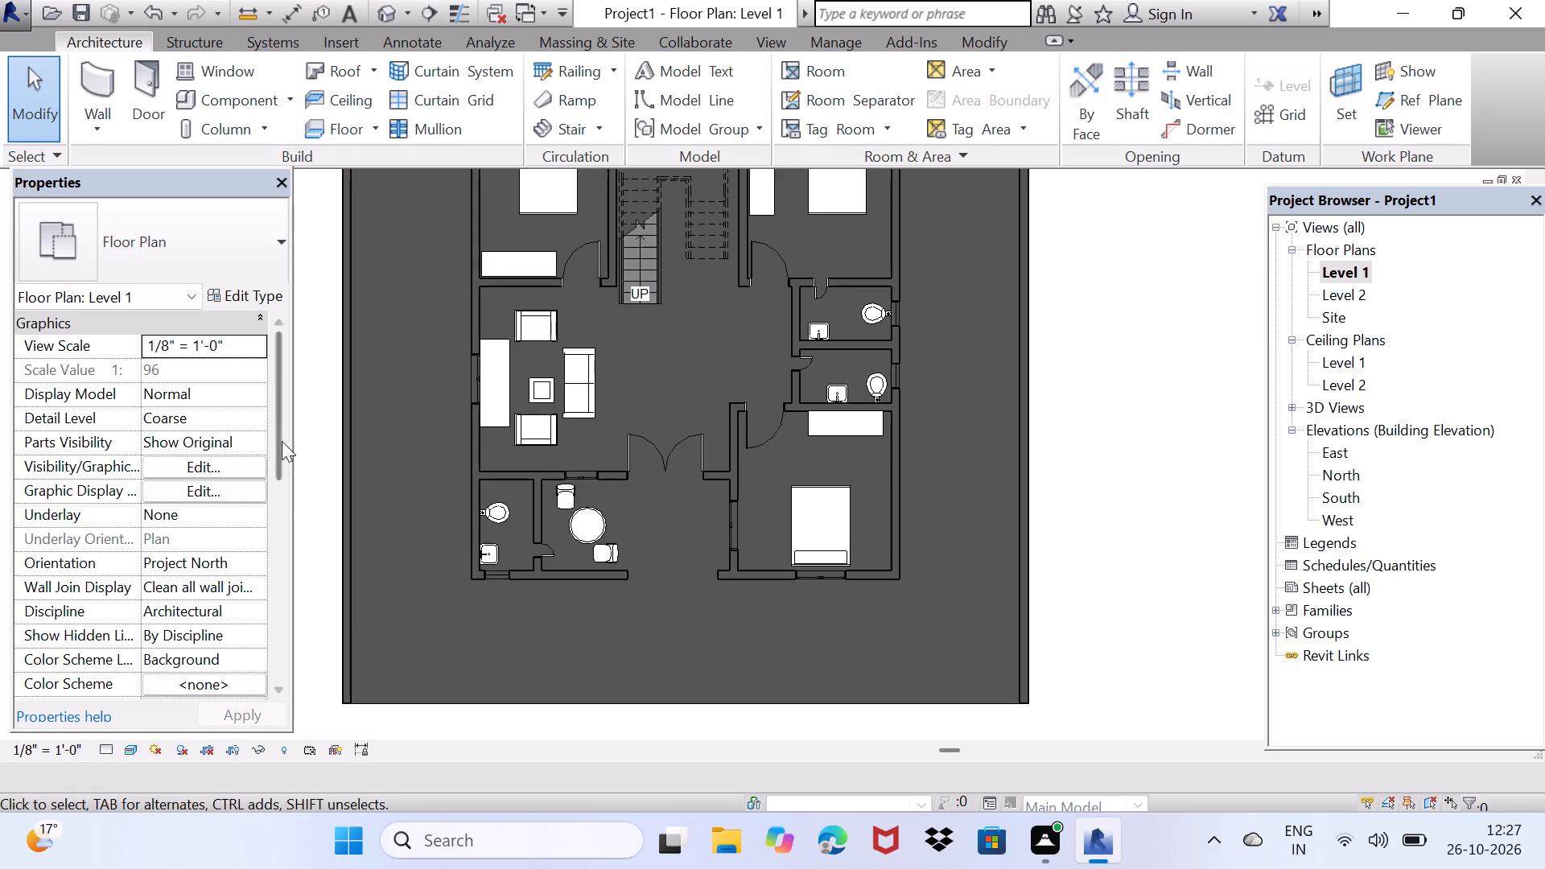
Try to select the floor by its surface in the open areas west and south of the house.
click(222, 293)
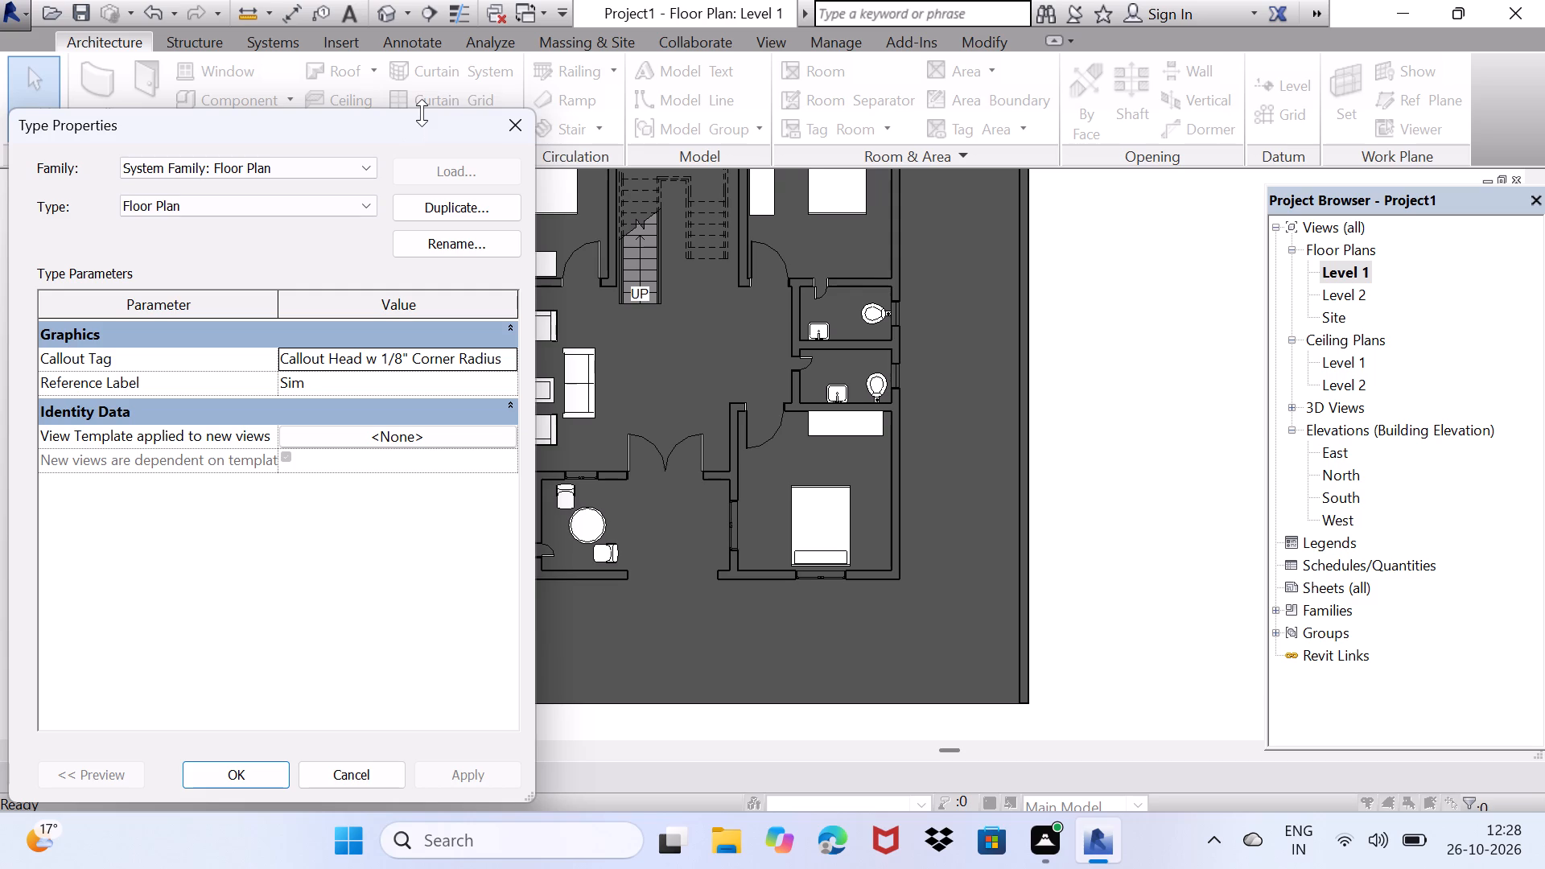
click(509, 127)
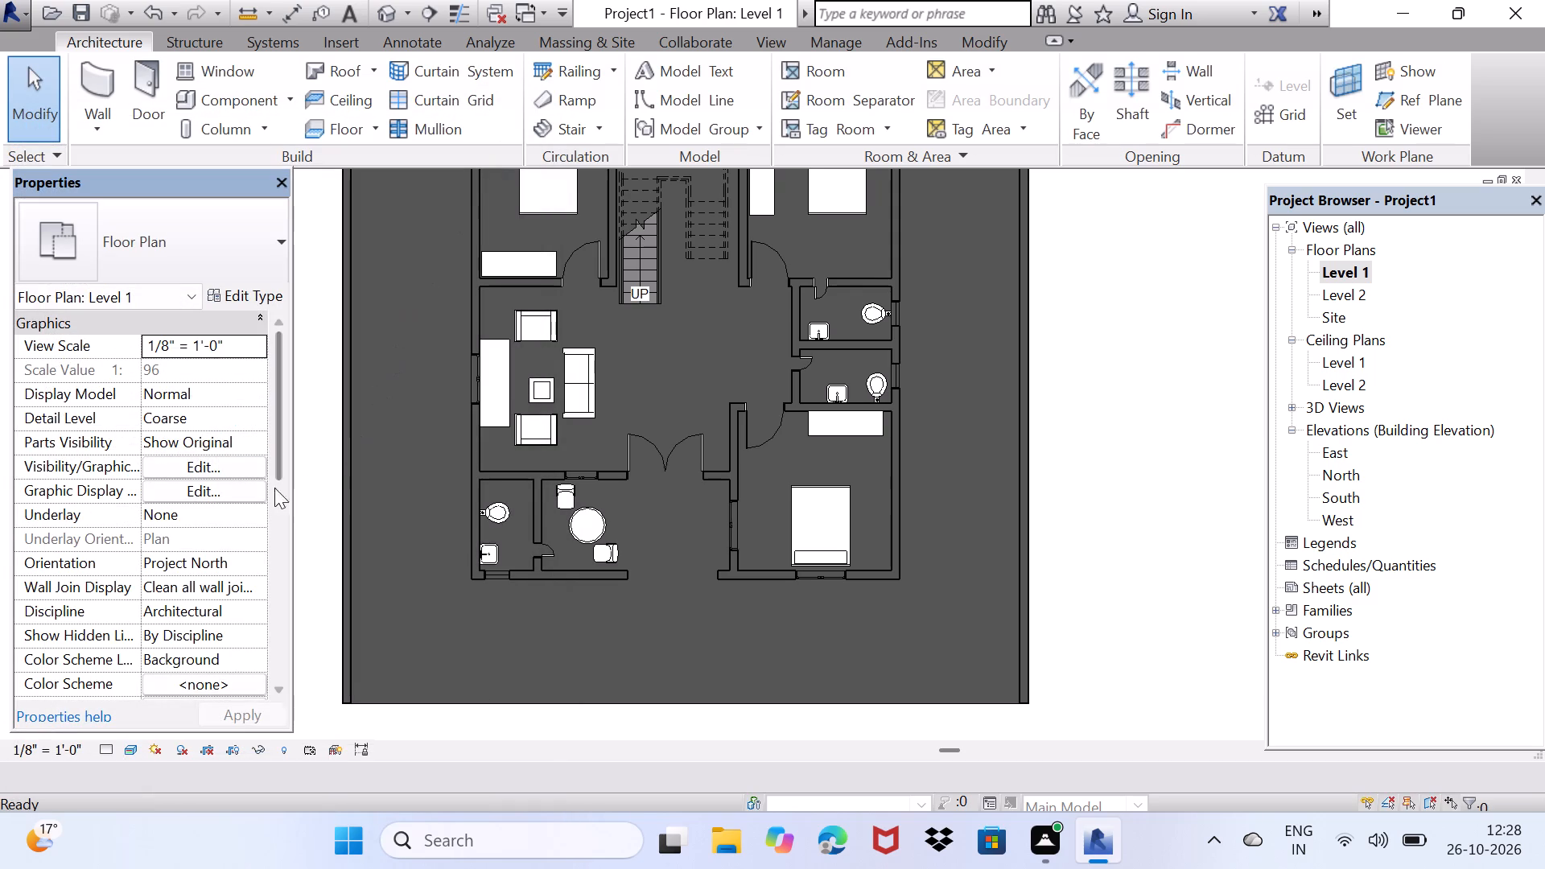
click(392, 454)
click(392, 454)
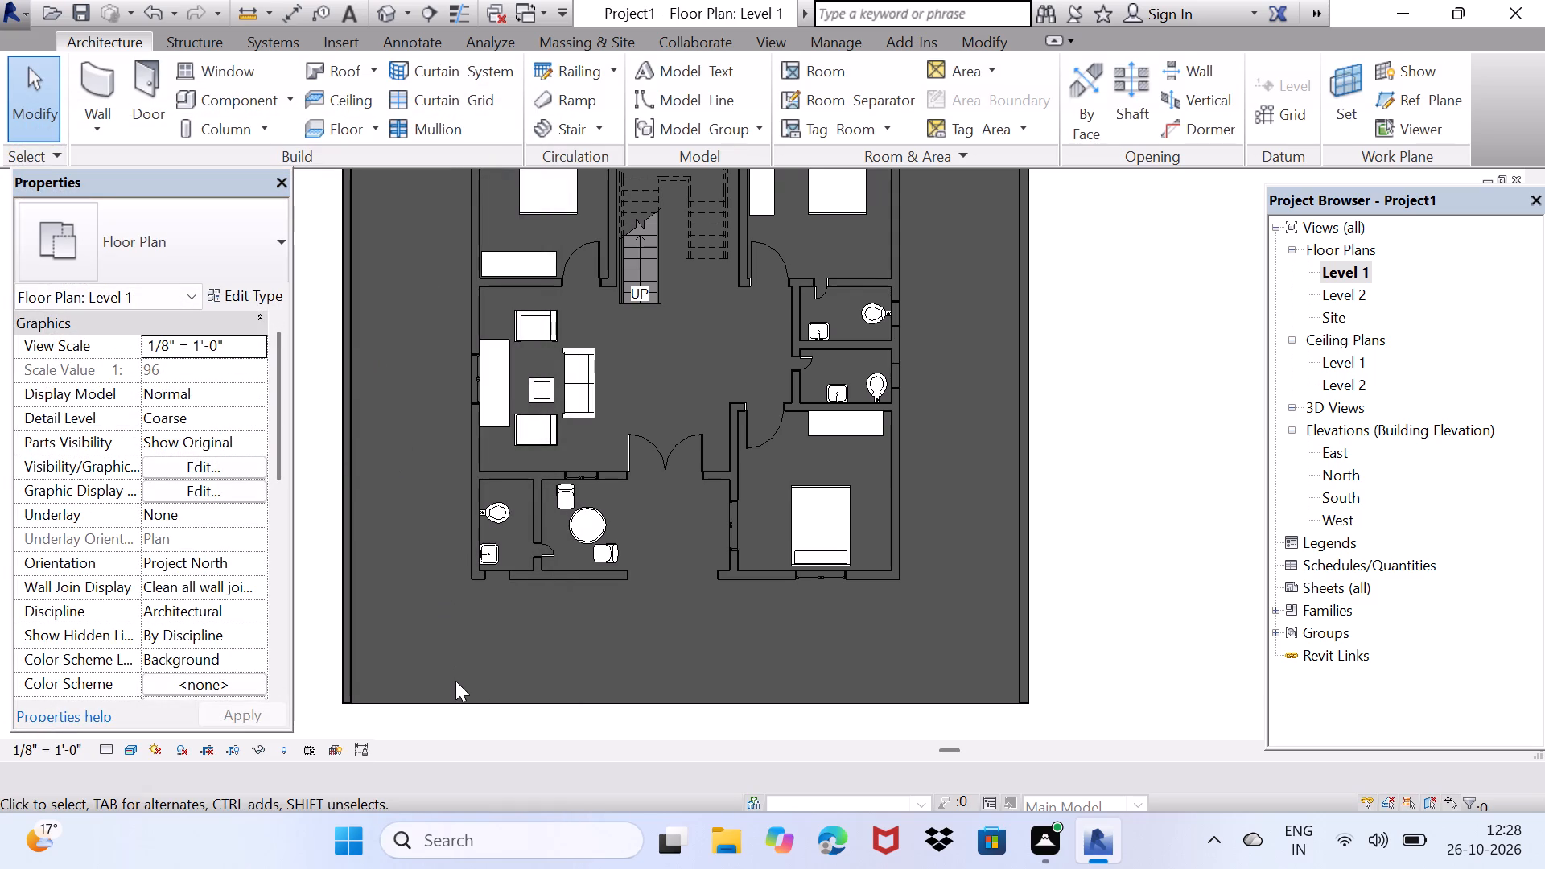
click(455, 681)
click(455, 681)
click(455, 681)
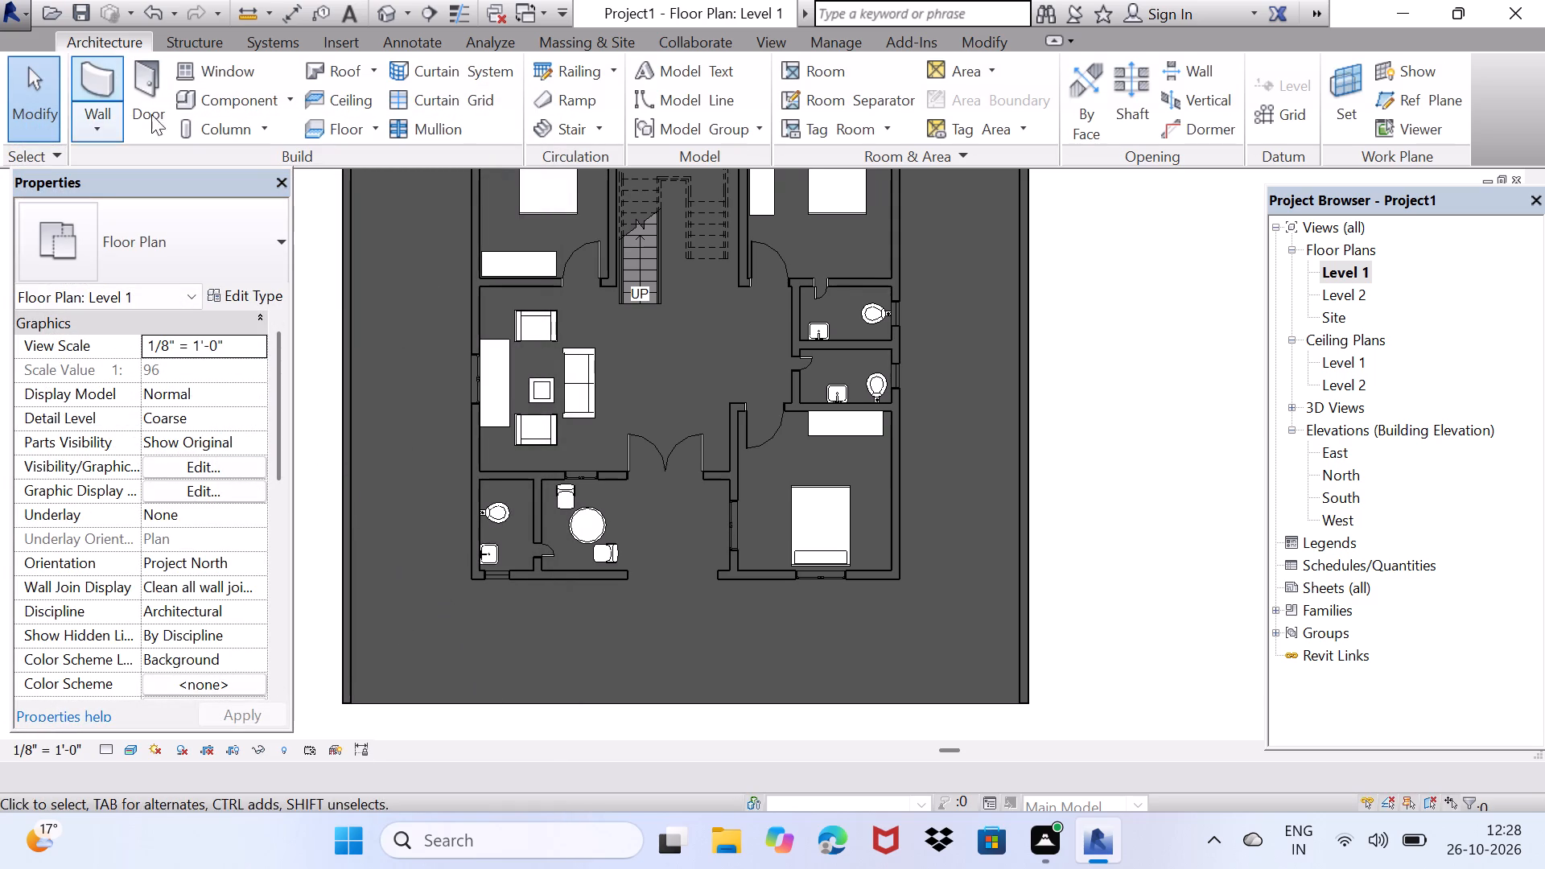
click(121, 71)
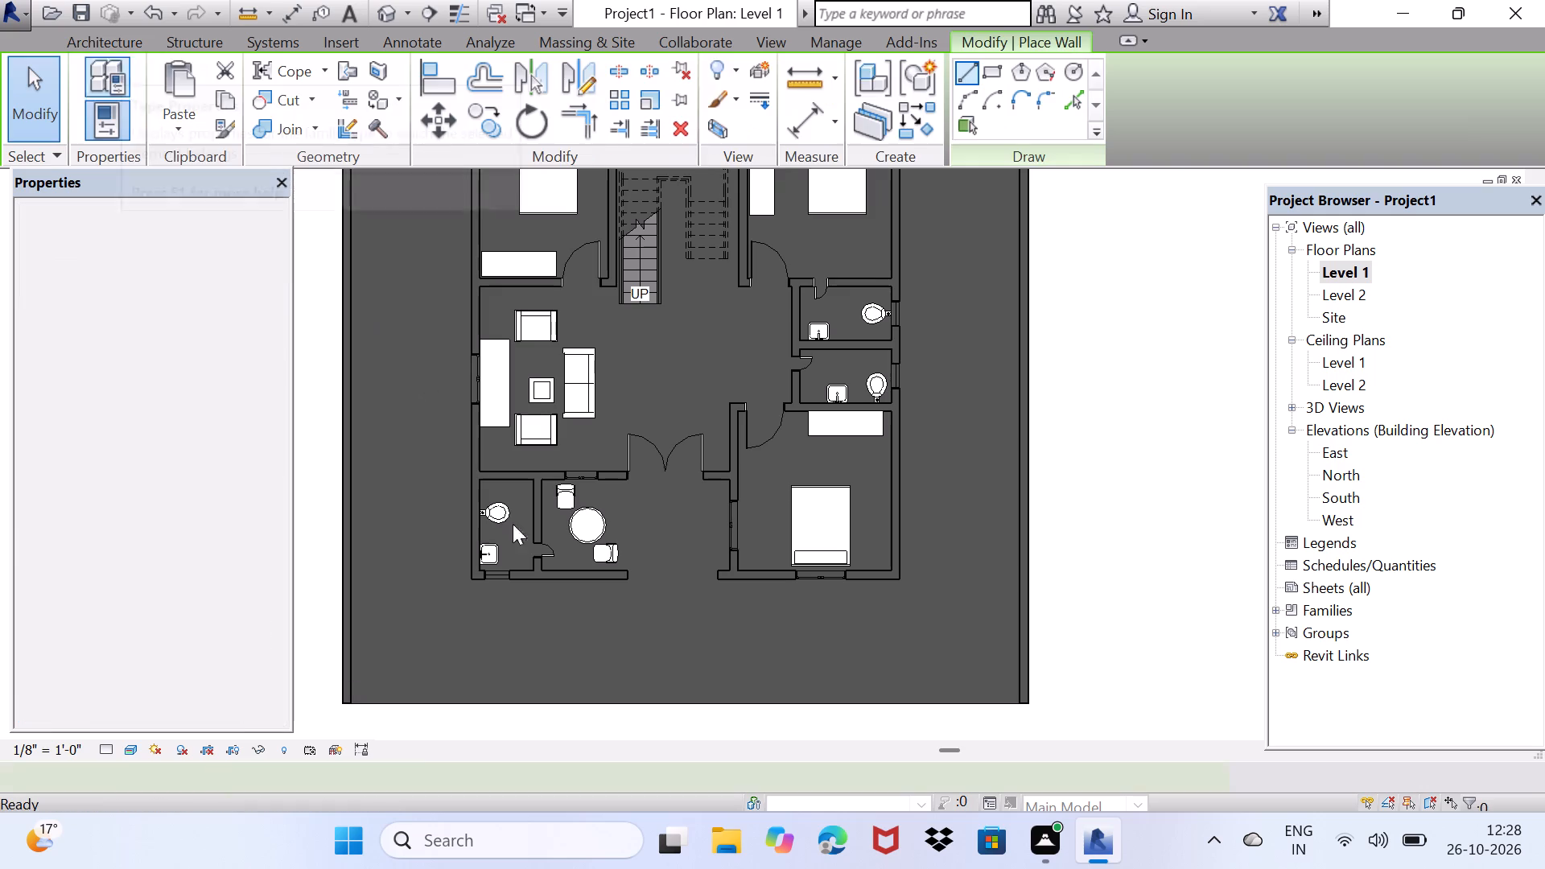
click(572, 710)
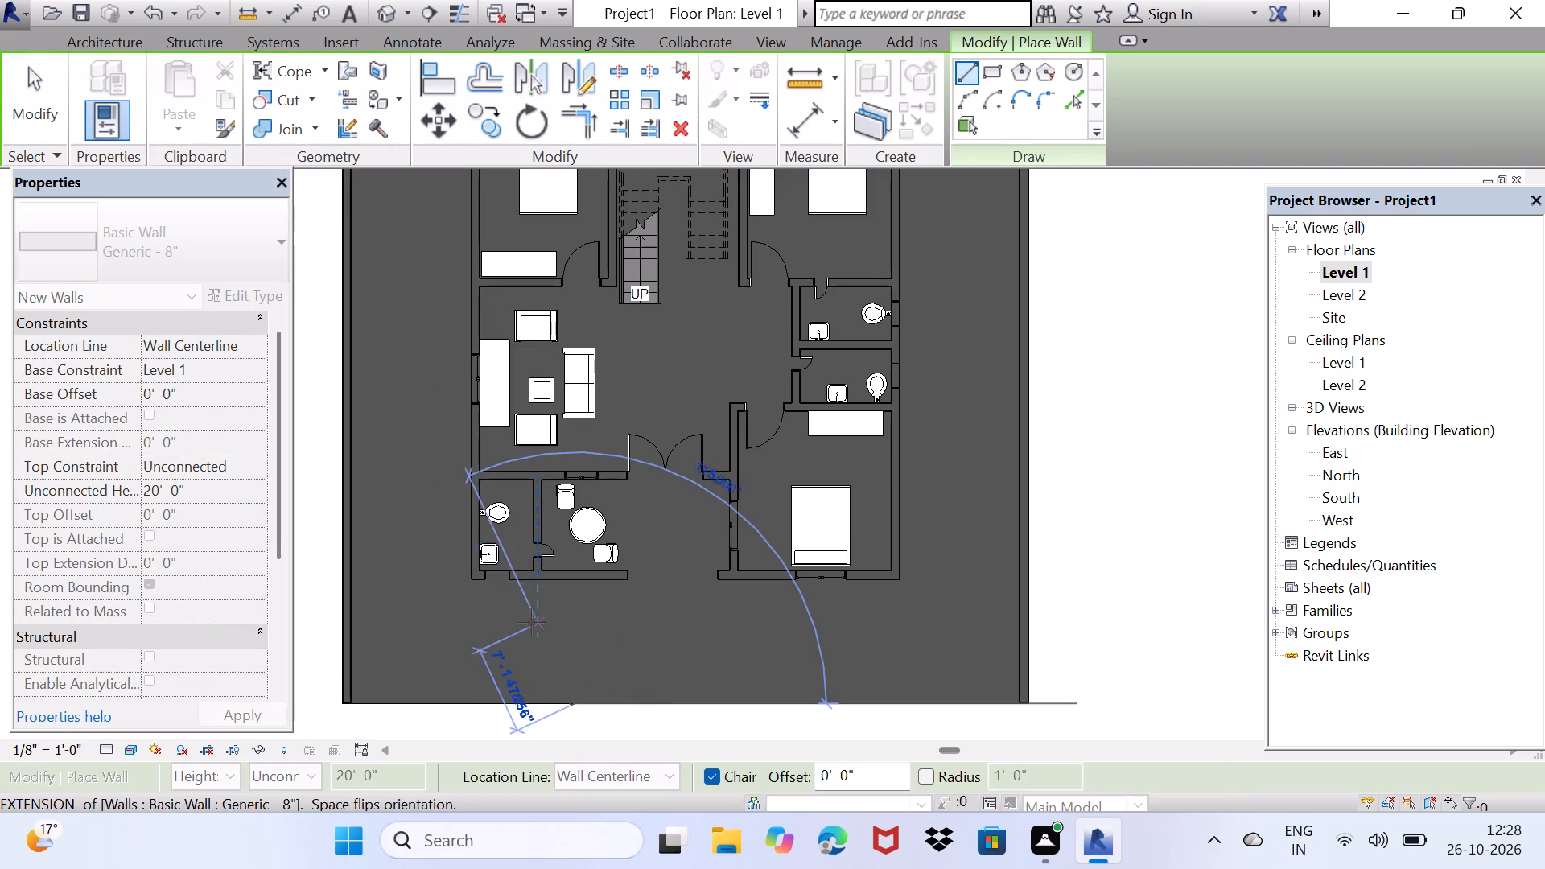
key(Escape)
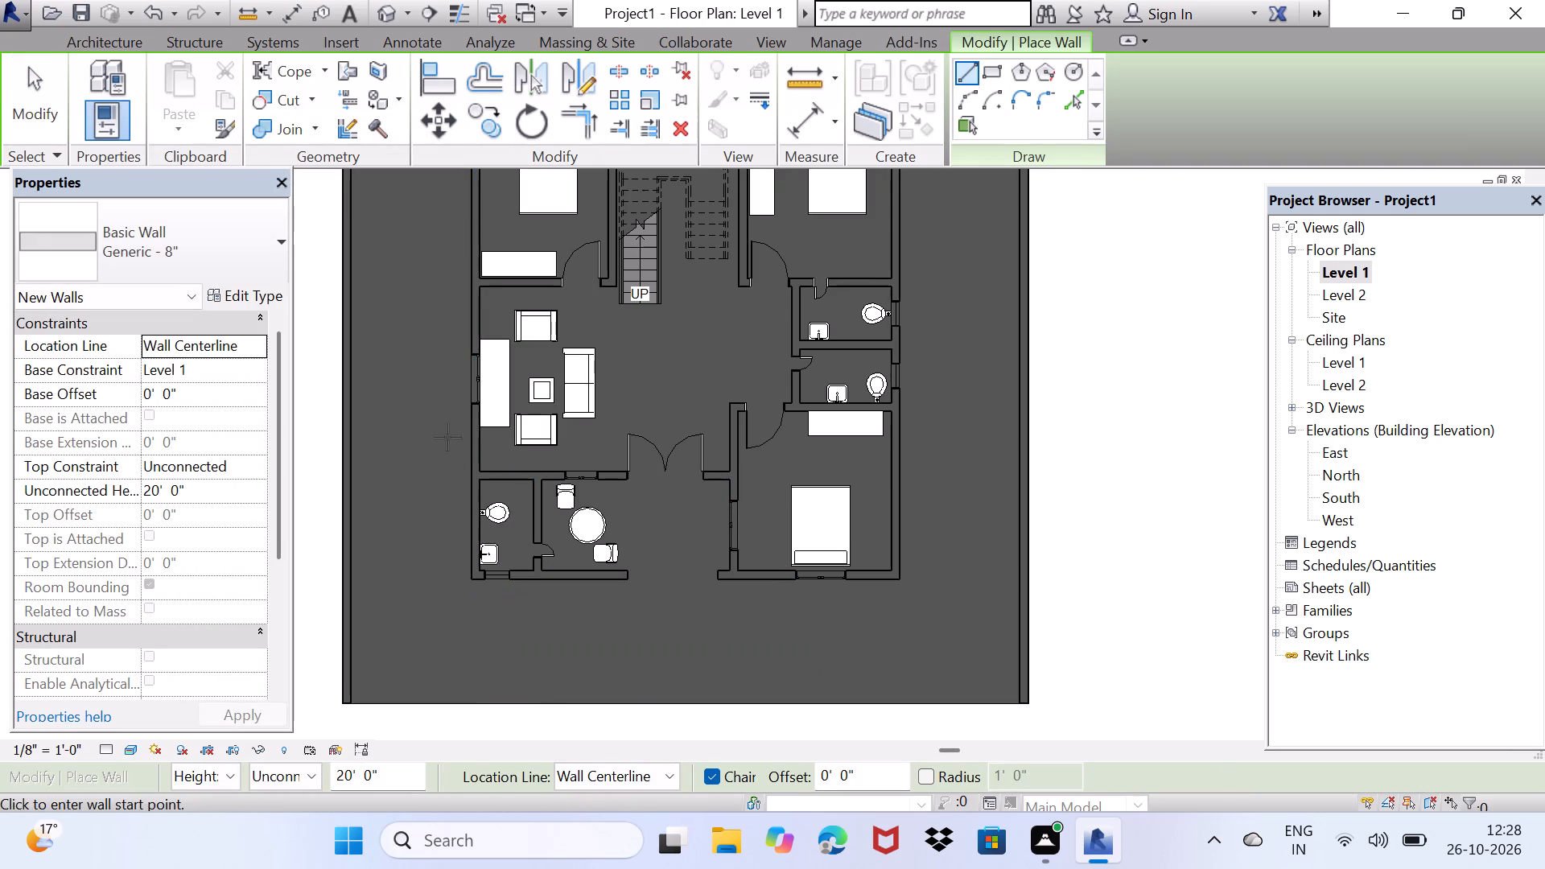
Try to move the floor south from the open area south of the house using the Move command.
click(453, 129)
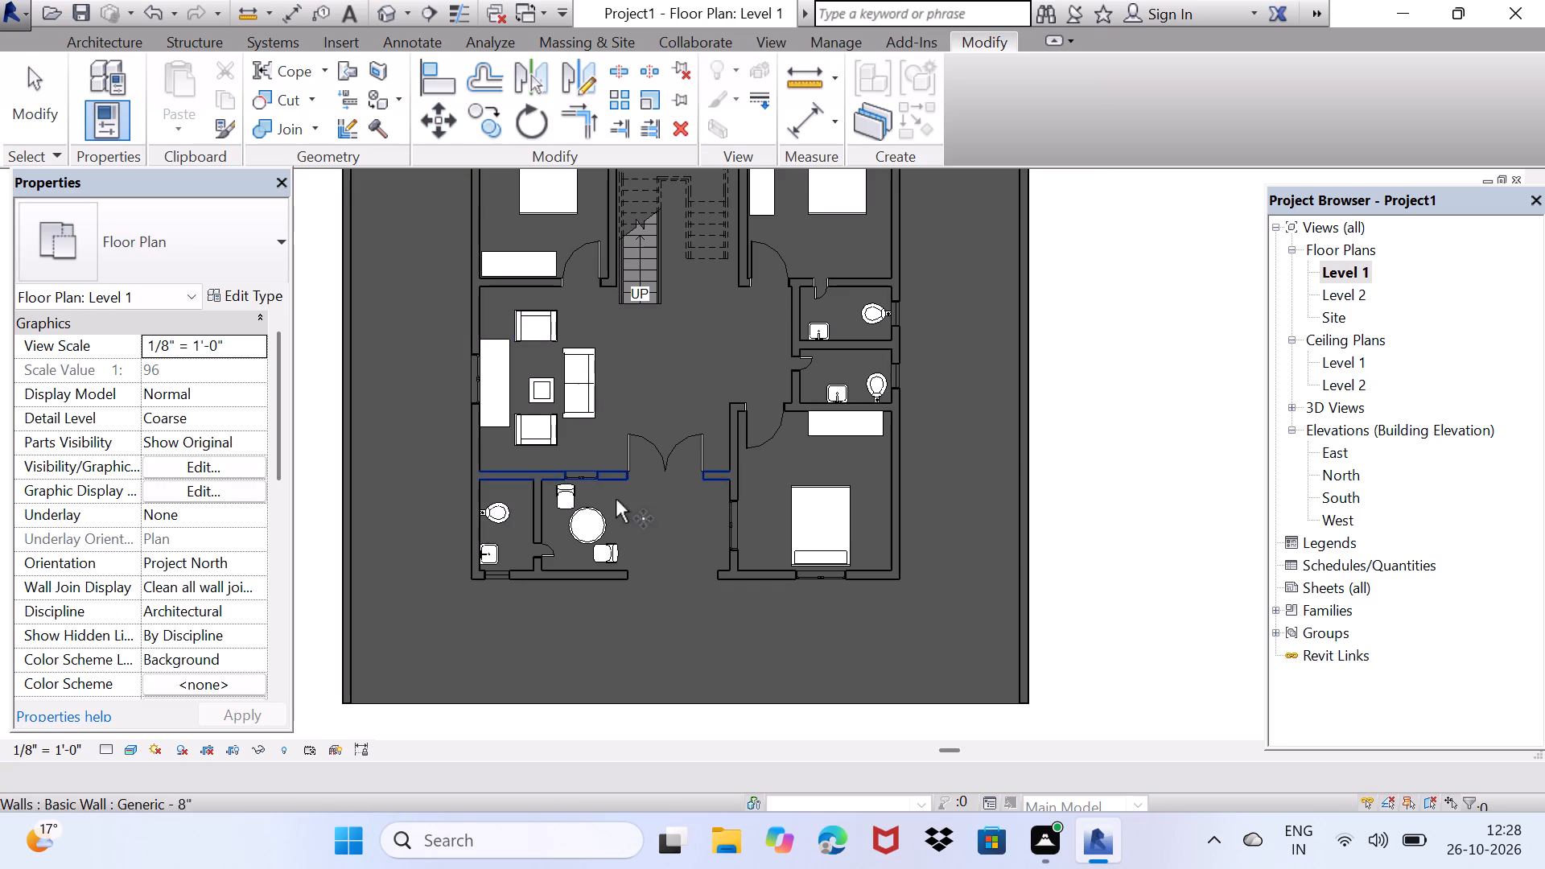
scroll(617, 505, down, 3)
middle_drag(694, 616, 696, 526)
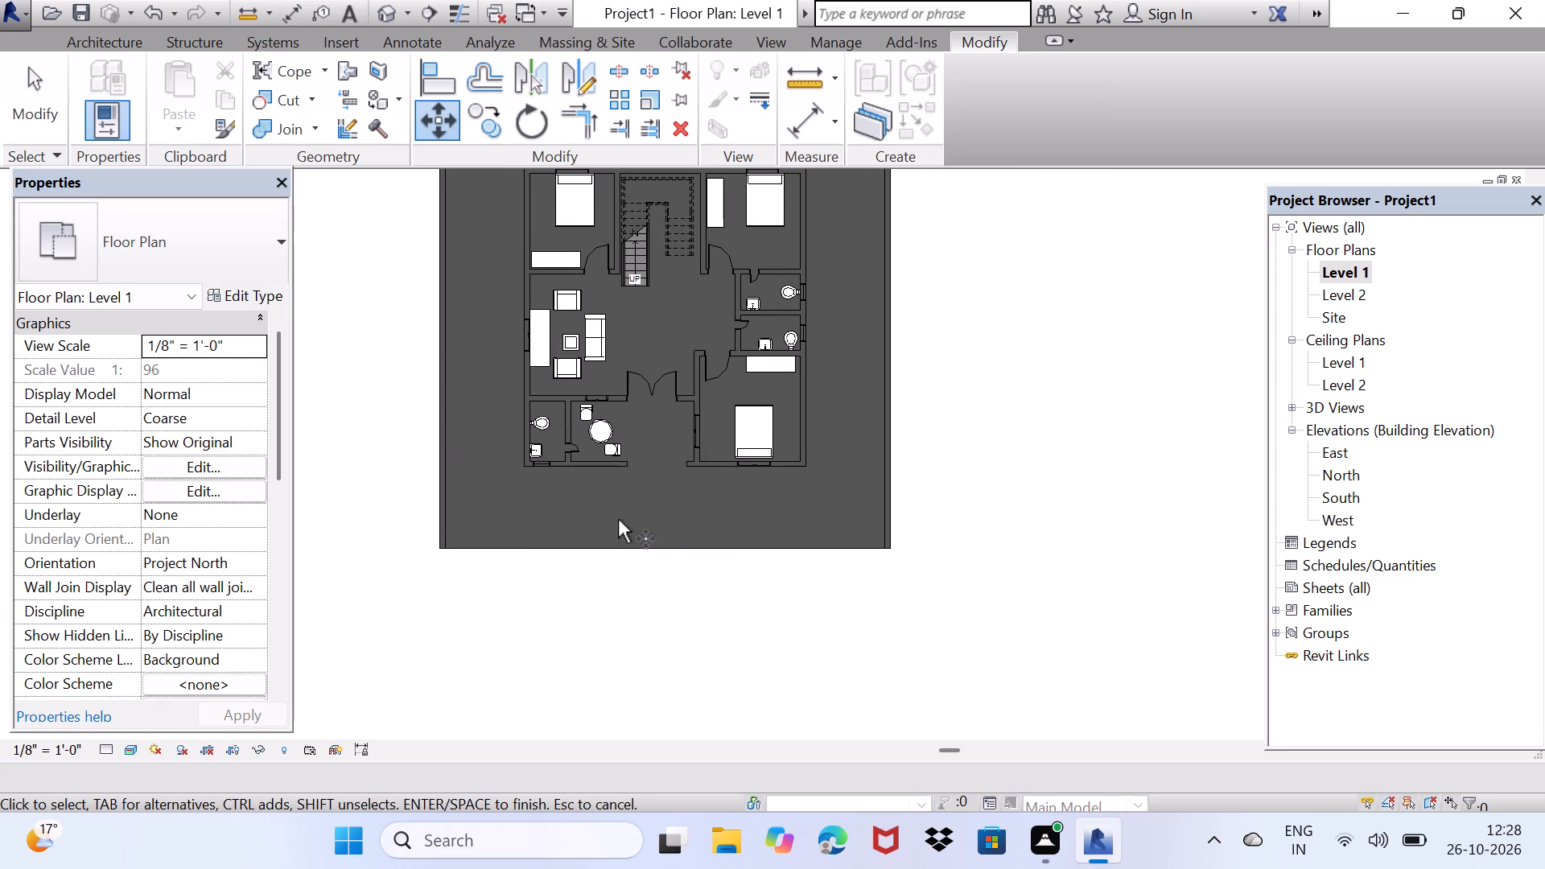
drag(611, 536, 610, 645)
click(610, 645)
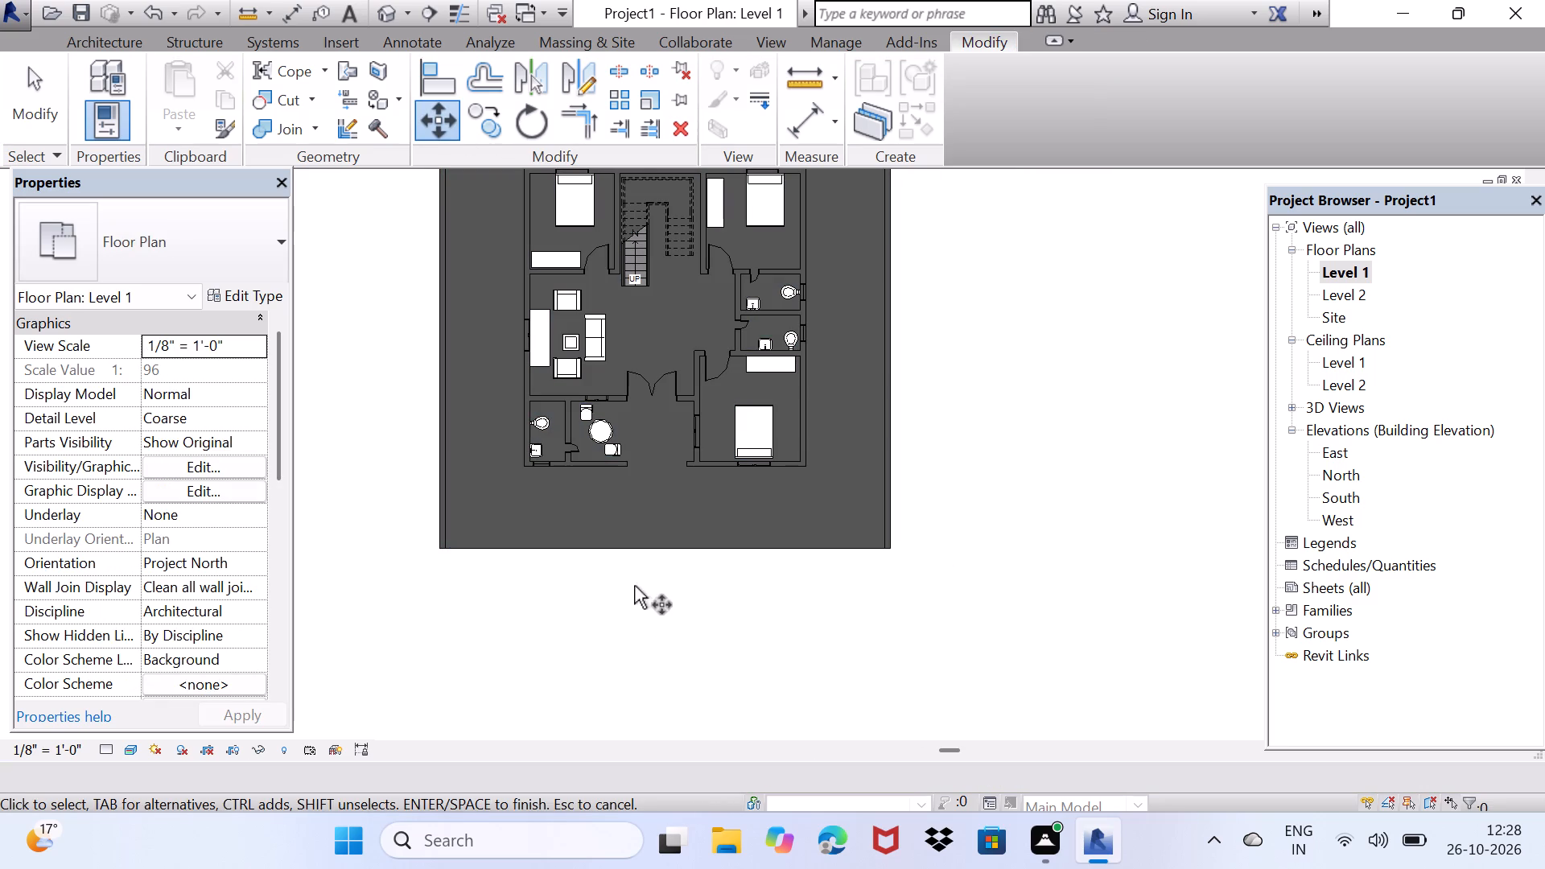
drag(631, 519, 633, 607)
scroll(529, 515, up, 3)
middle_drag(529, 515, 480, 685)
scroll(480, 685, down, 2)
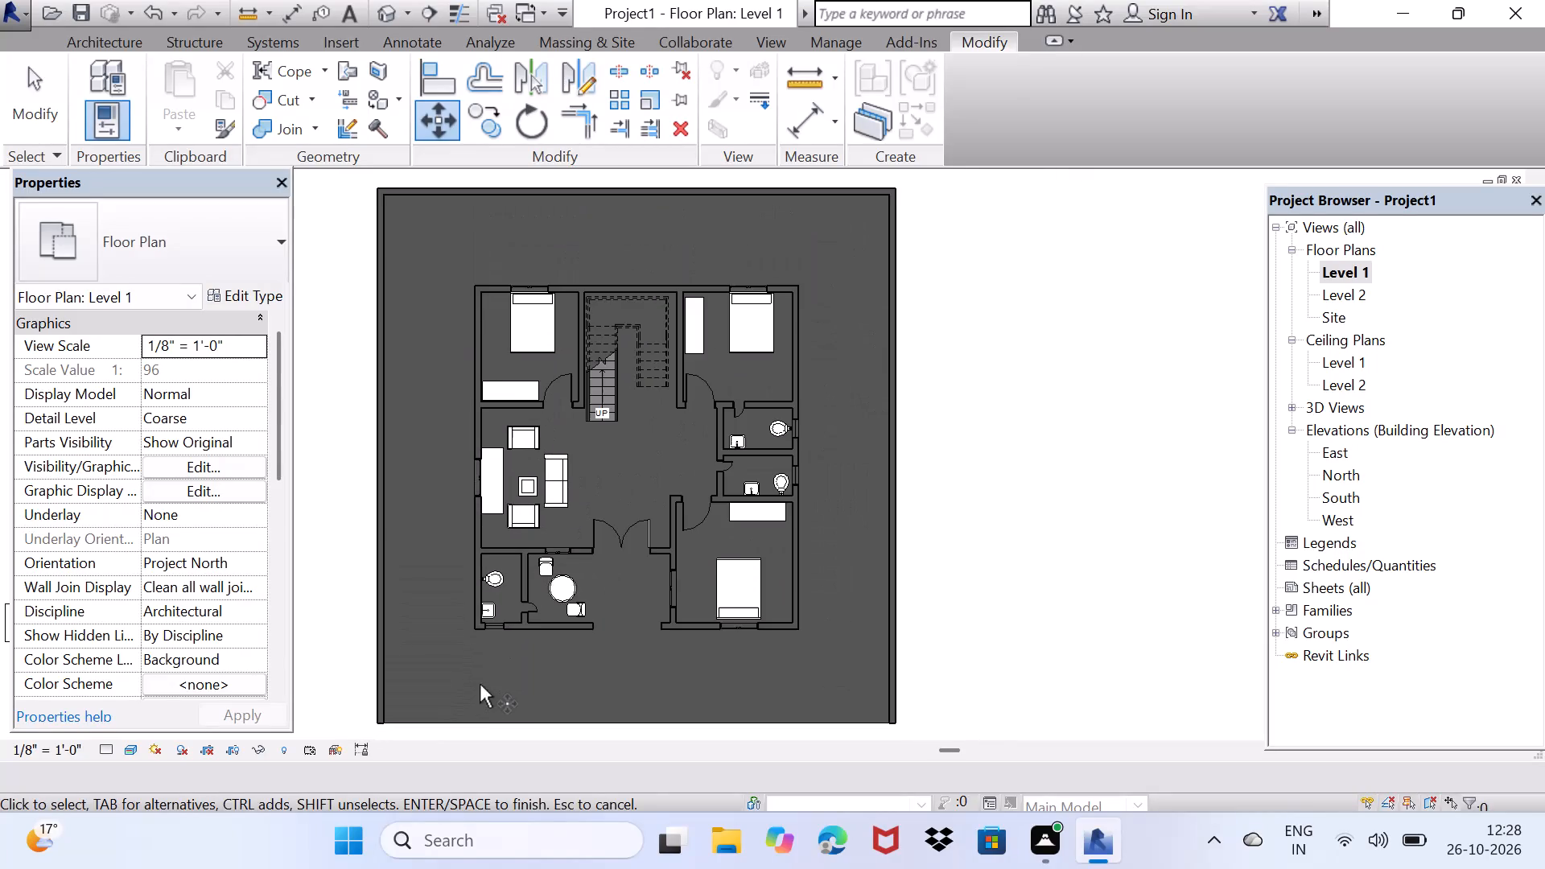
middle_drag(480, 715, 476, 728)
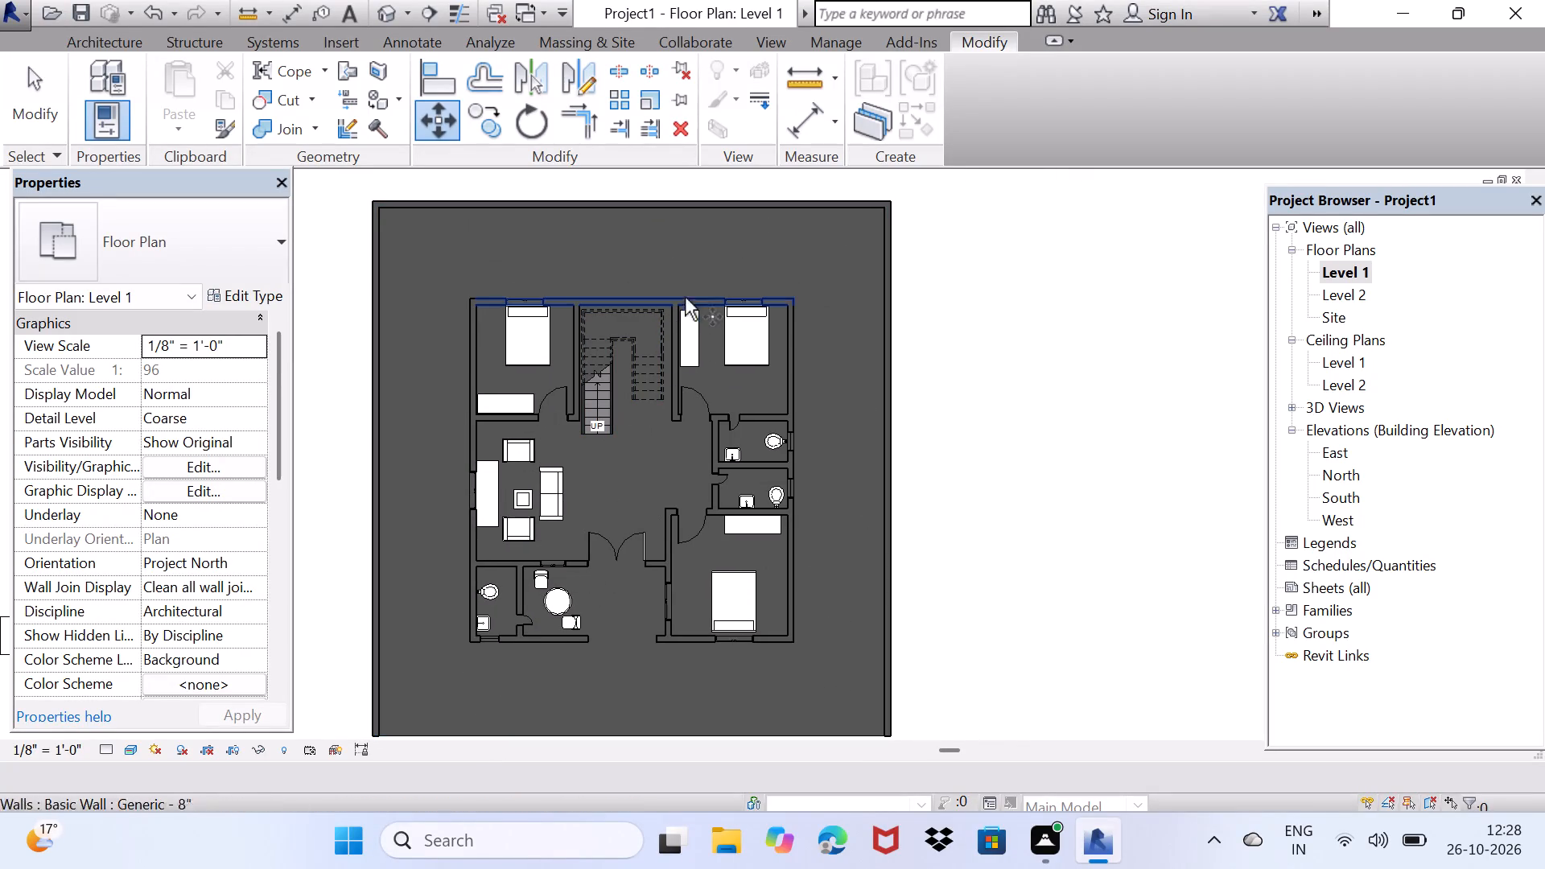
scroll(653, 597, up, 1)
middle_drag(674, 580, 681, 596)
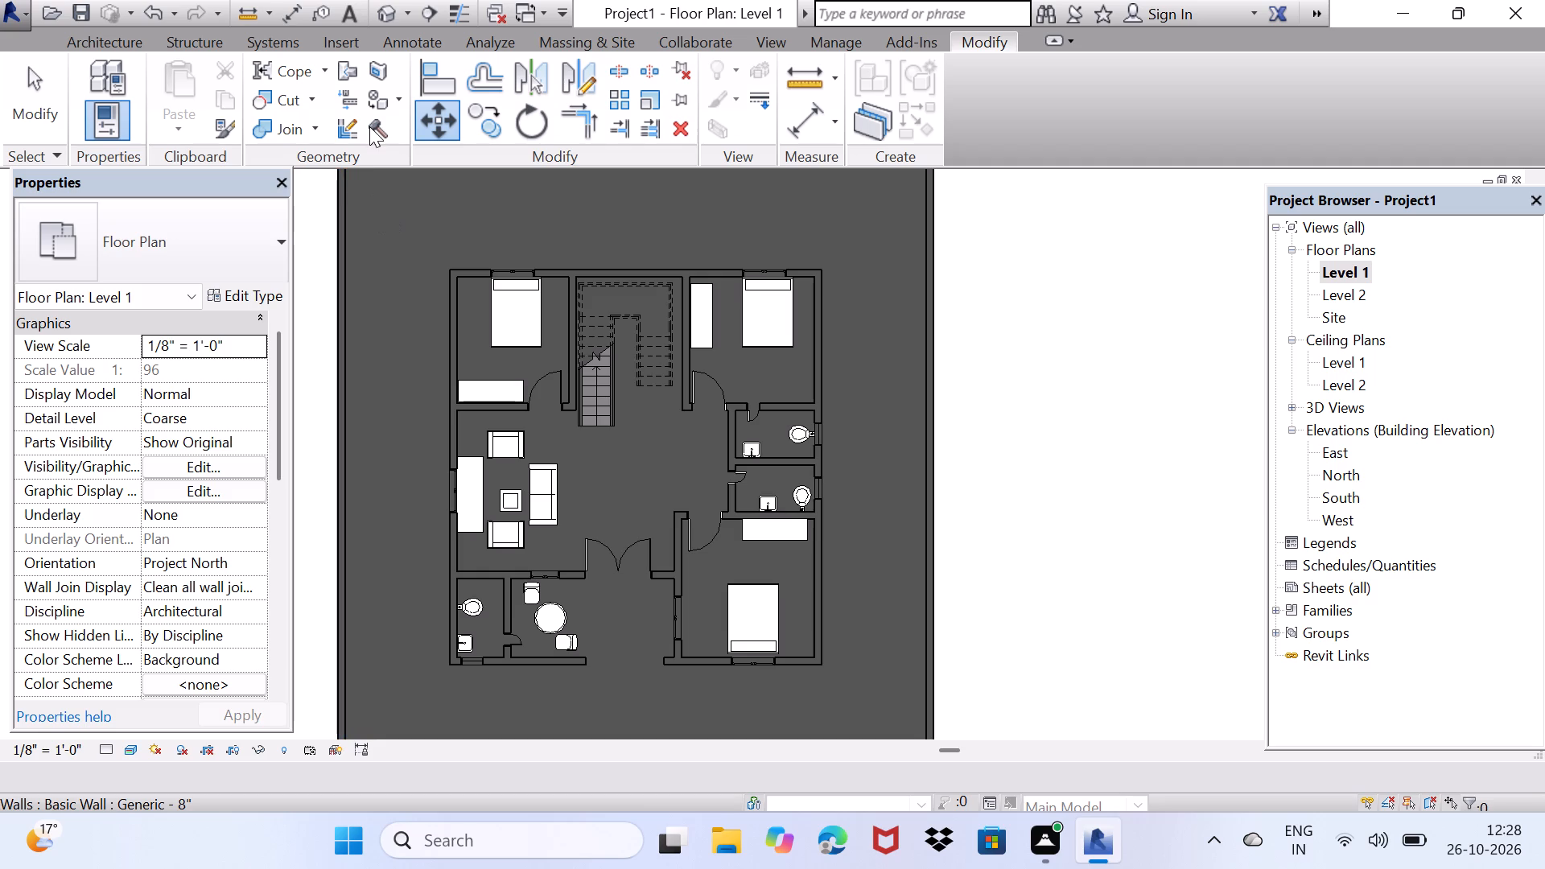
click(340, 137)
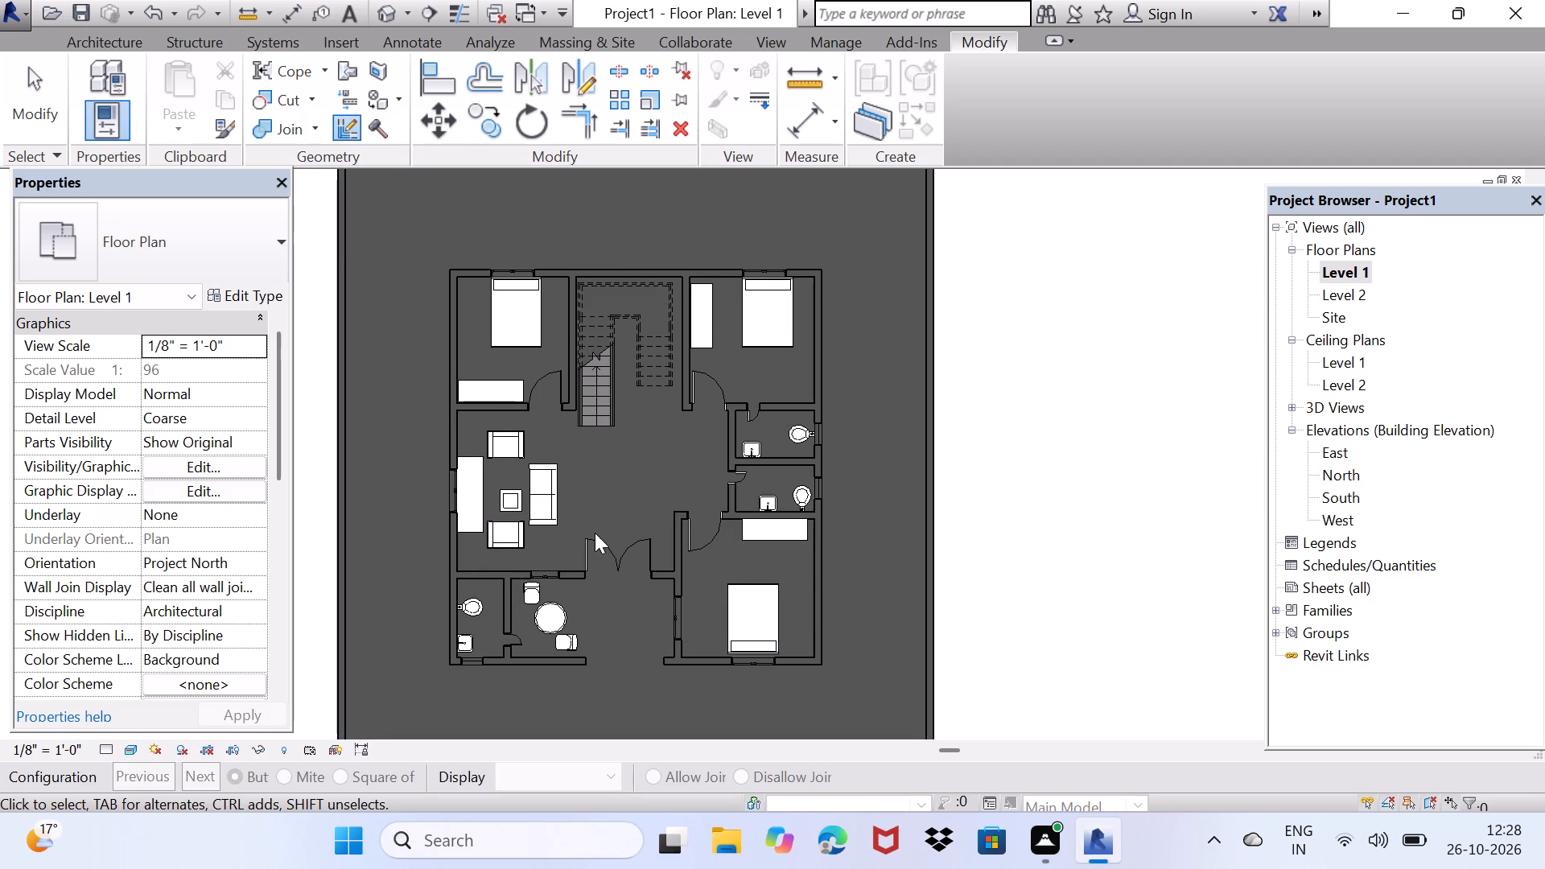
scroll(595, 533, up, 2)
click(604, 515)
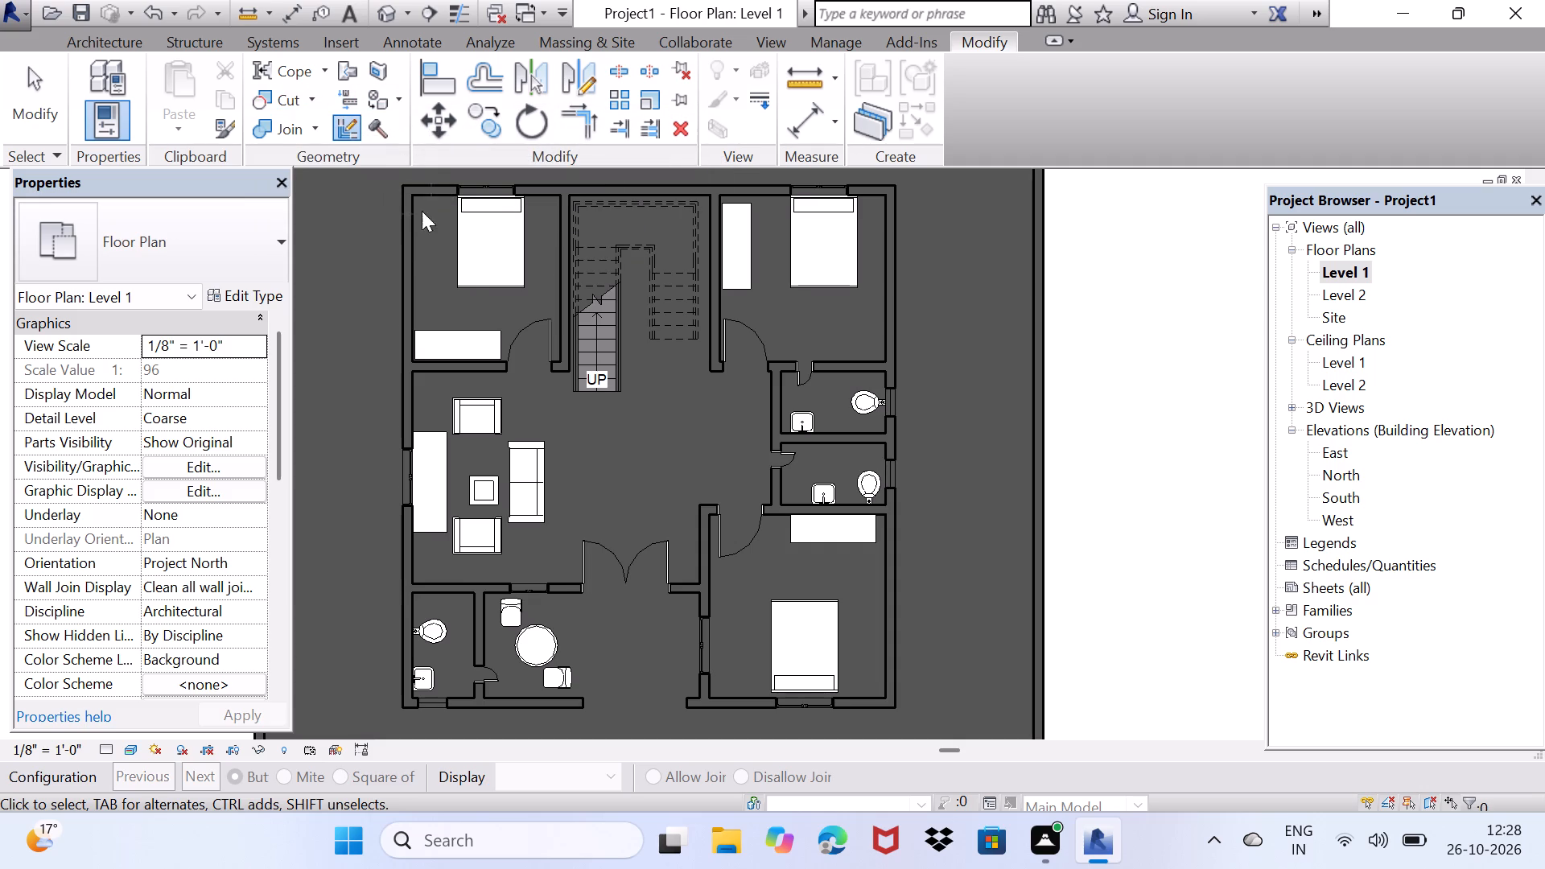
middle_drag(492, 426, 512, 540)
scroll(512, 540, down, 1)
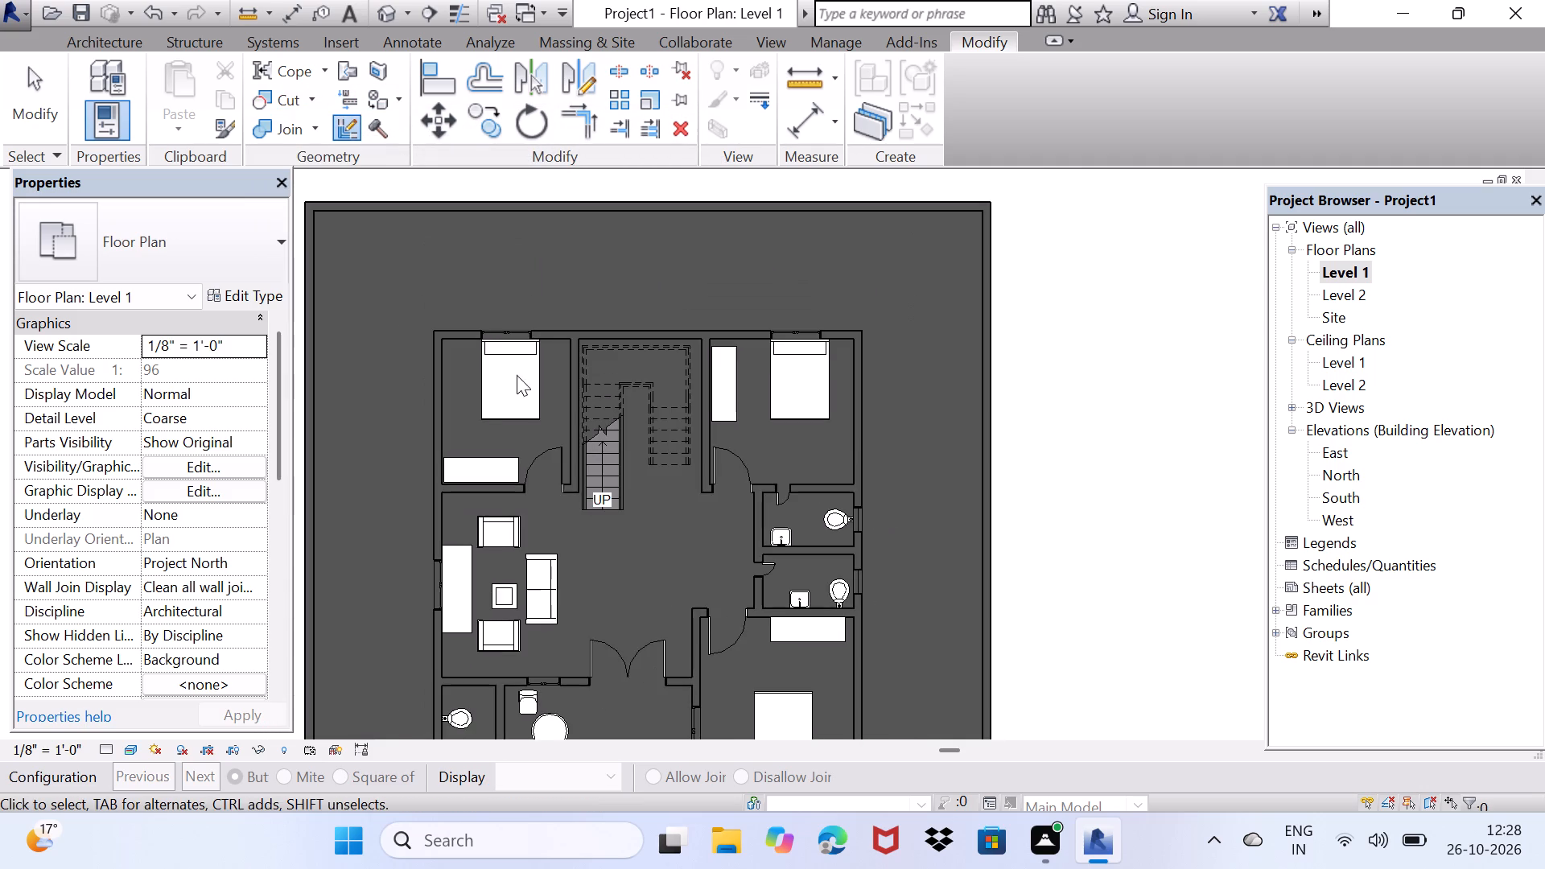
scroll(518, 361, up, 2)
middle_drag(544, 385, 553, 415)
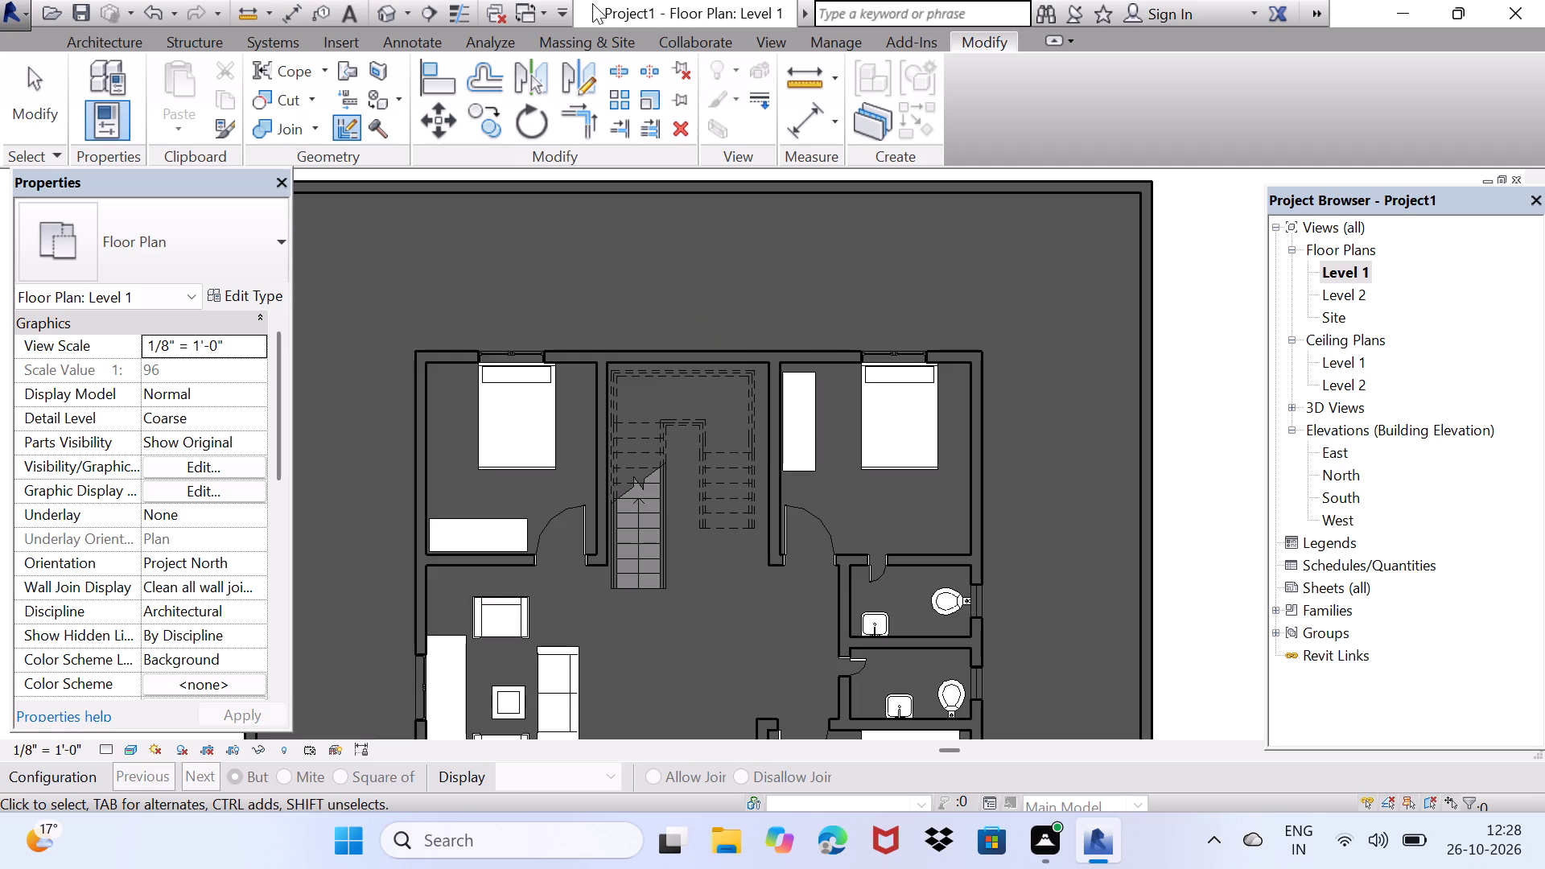
Examine the house's front in the default 3D view, looking closely through the bedroom window at the interior.
click(398, 11)
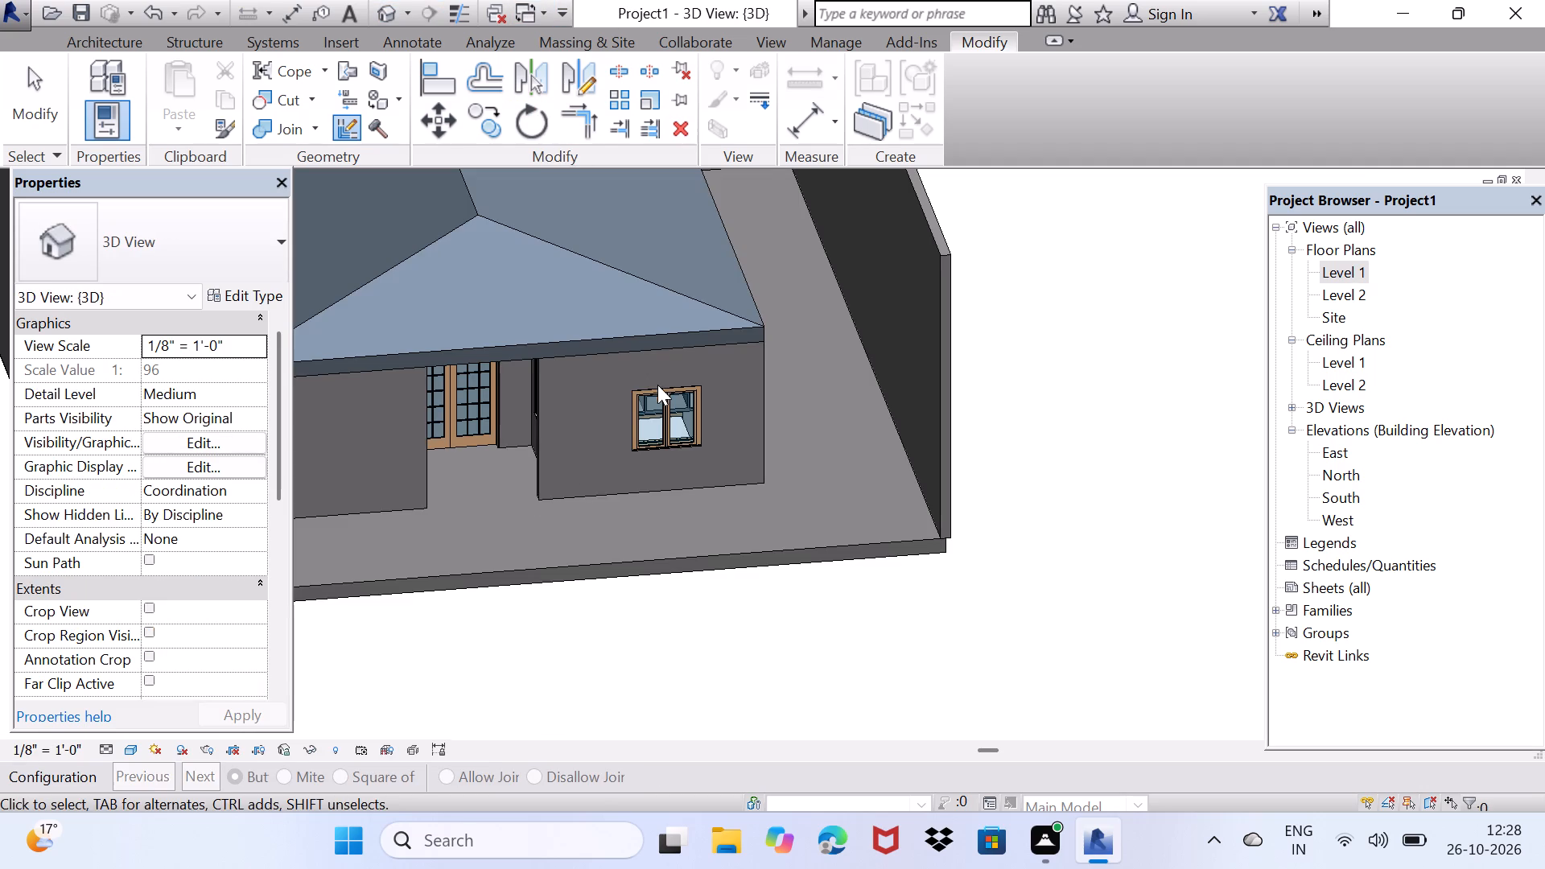
middle_drag(675, 433, 742, 516)
scroll(742, 521, up, 3)
middle_drag(742, 521, 709, 464)
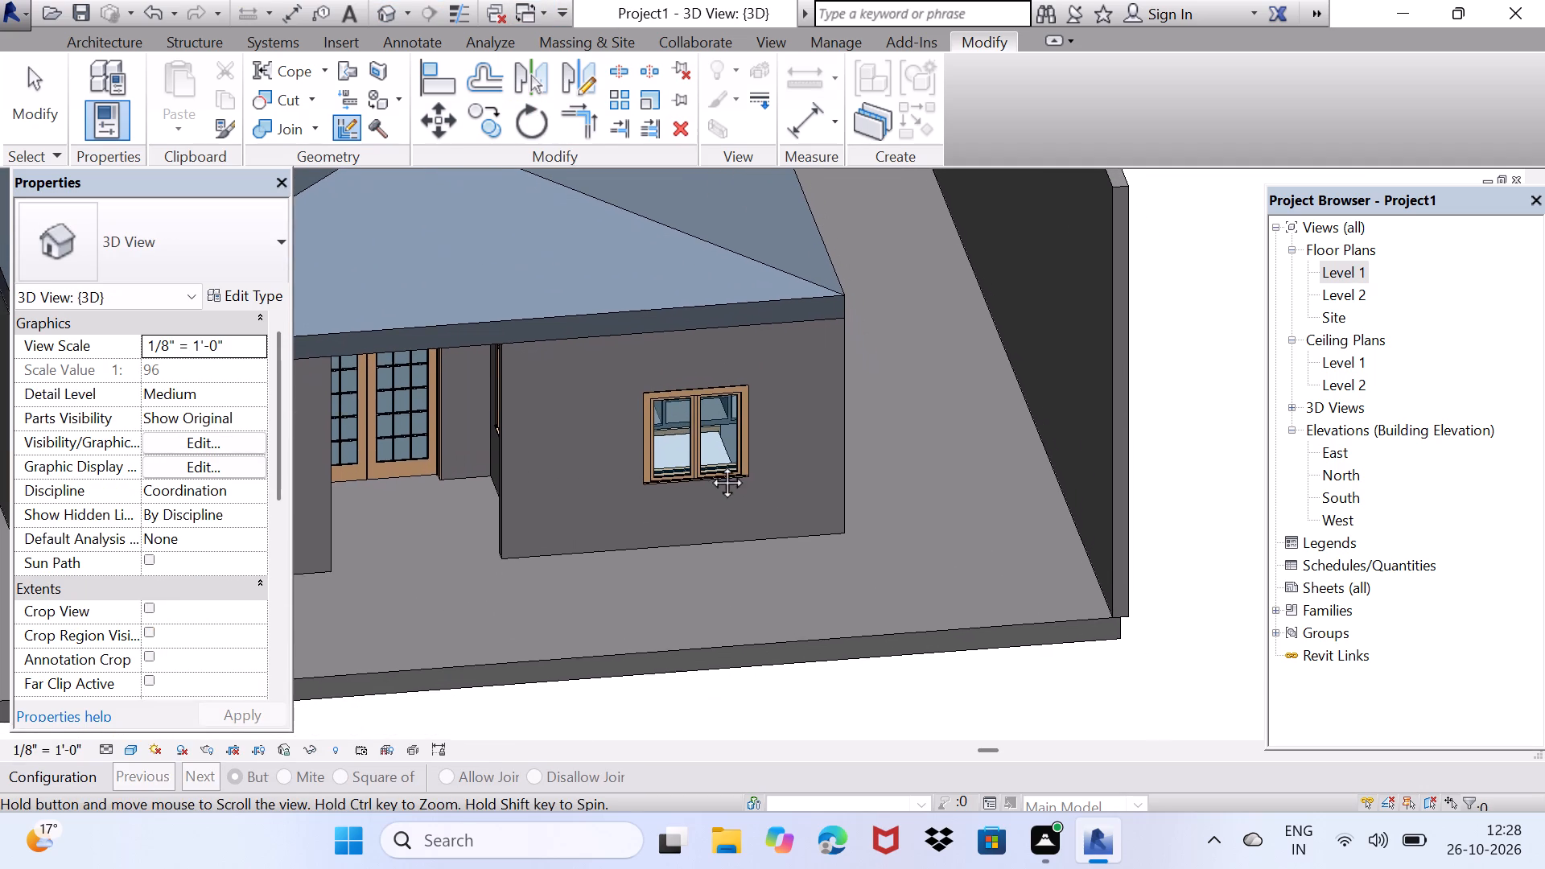
middle_drag(709, 464, 748, 537)
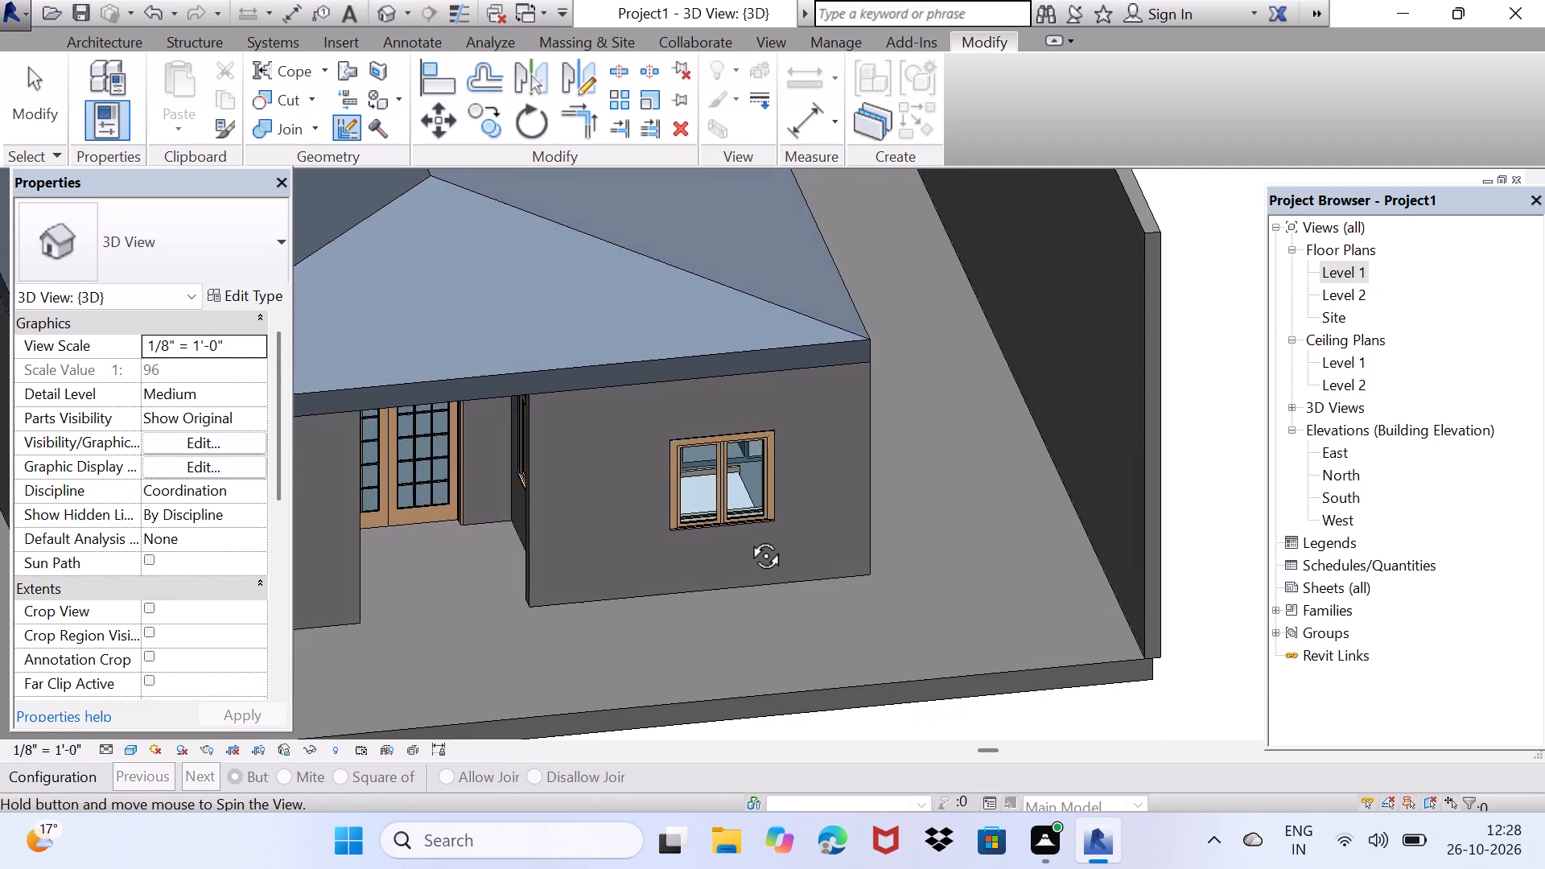
middle_drag(748, 537, 710, 382)
scroll(774, 472, up, 2)
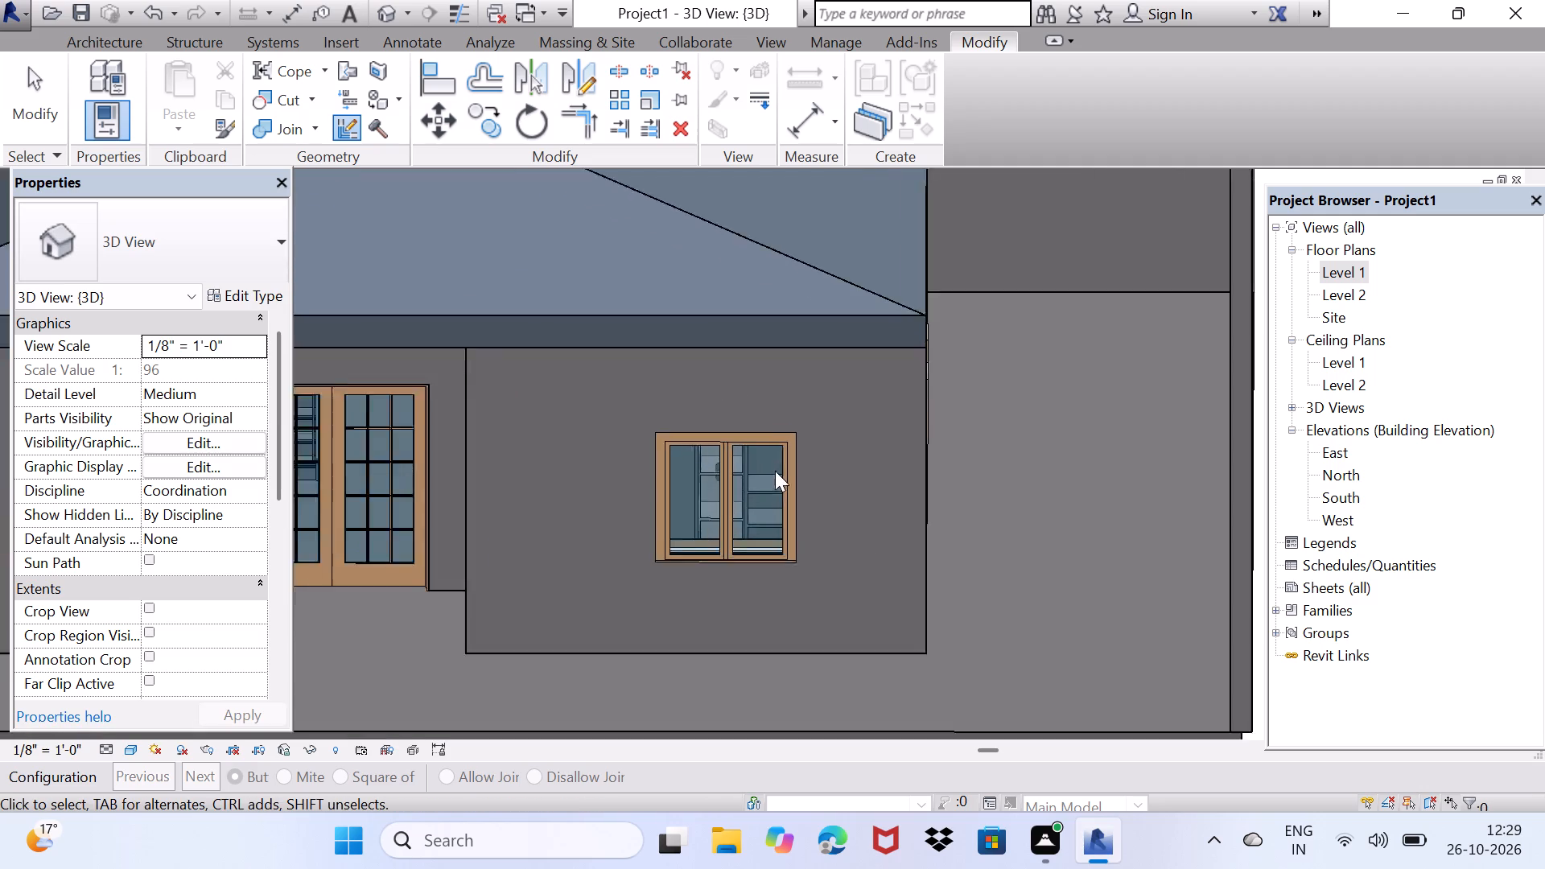
scroll(775, 471, up, 13)
middle_drag(727, 496, 778, 473)
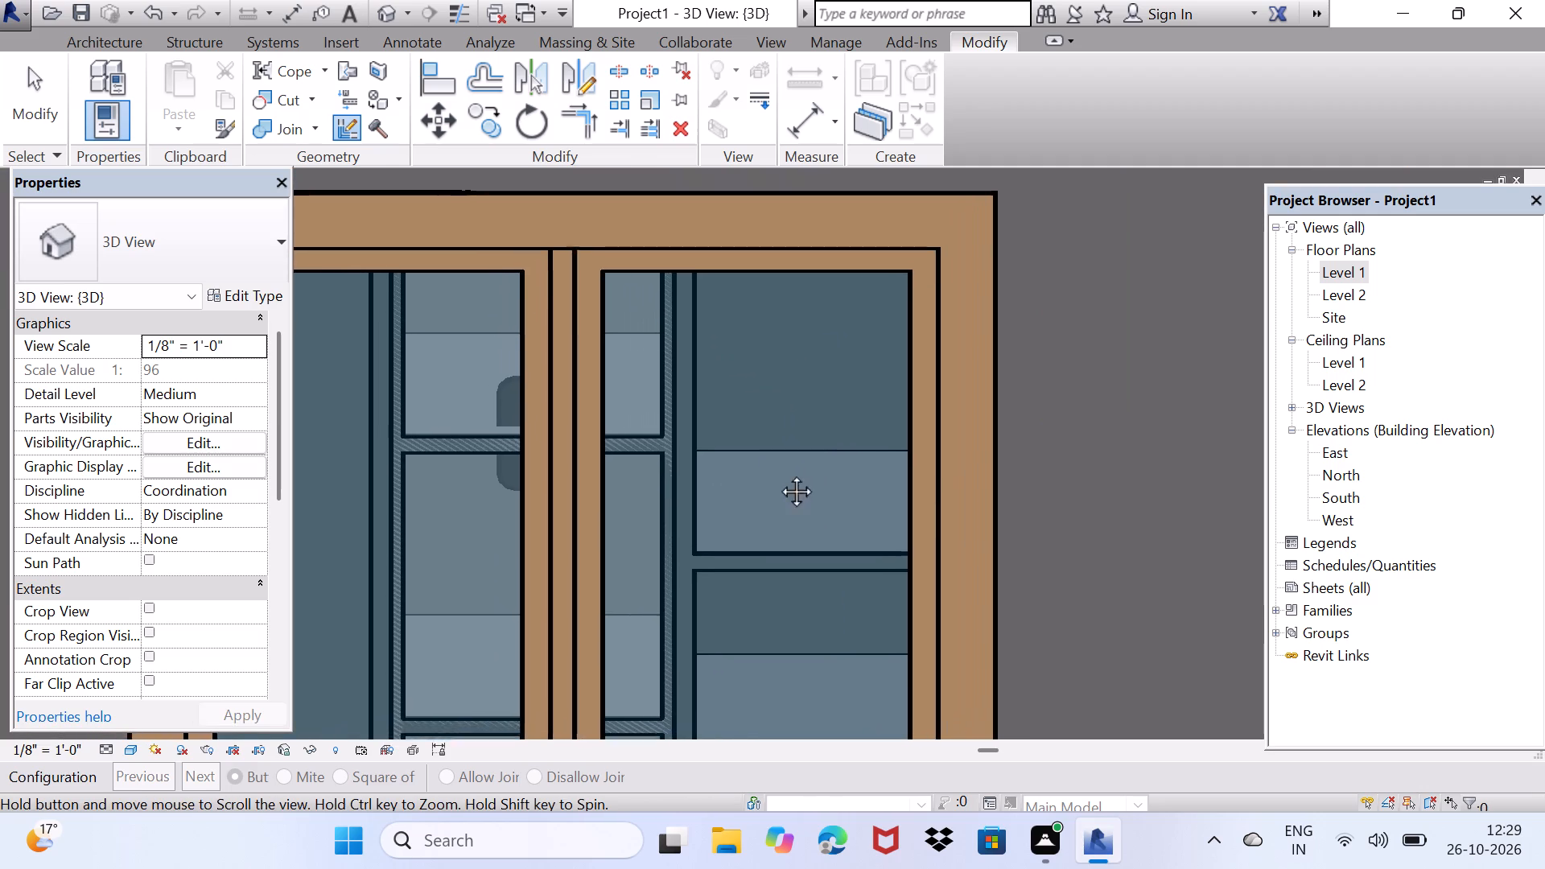
middle_drag(778, 473, 1209, 369)
scroll(932, 399, up, 7)
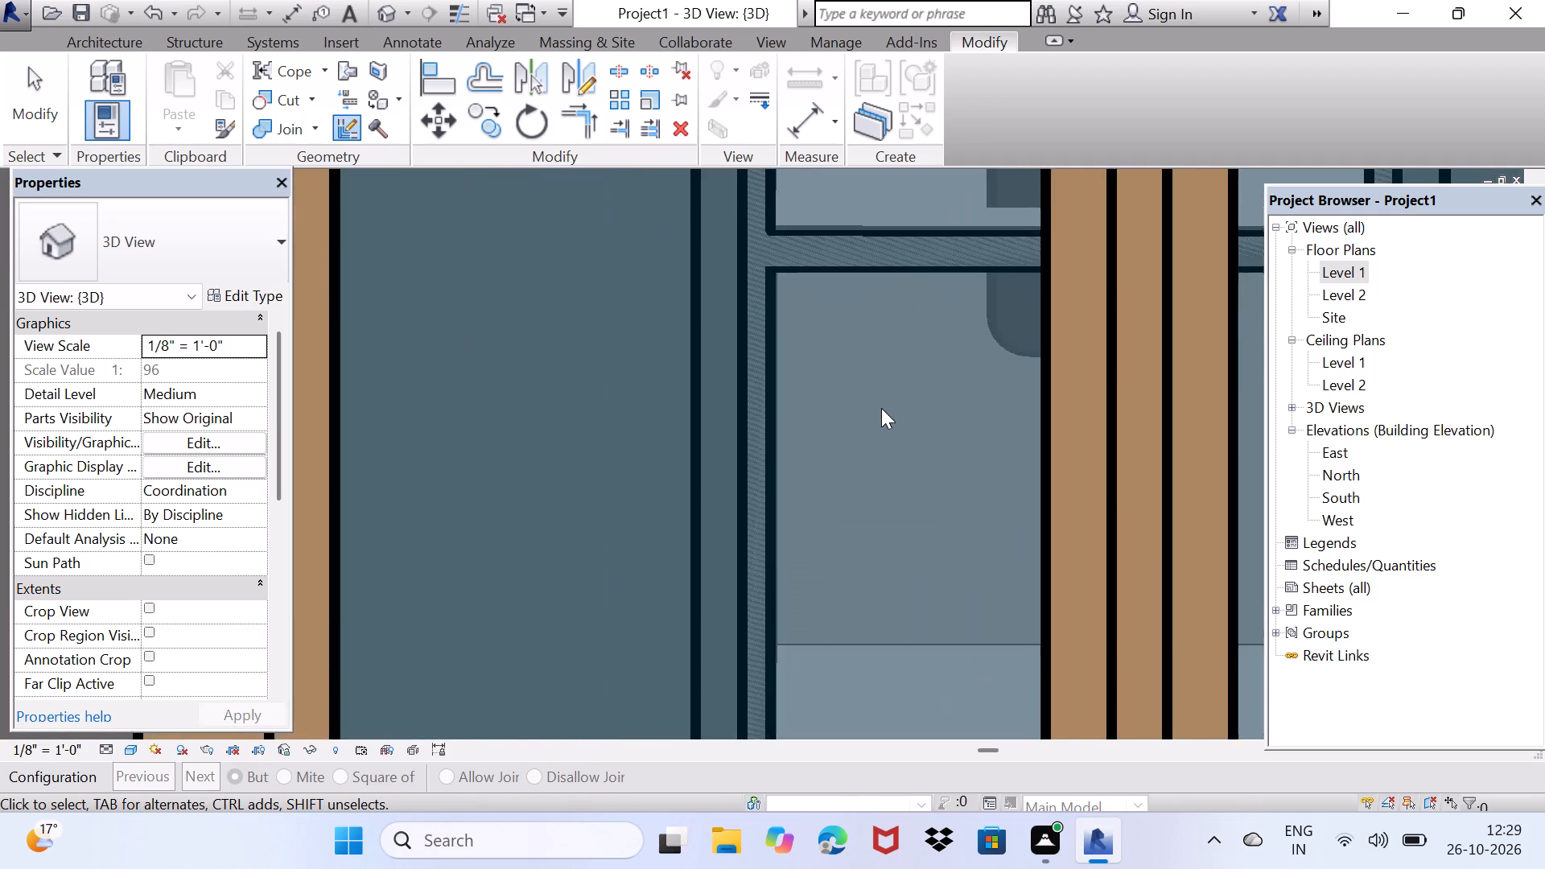
scroll(881, 408, up, 11)
scroll(896, 399, up, 10)
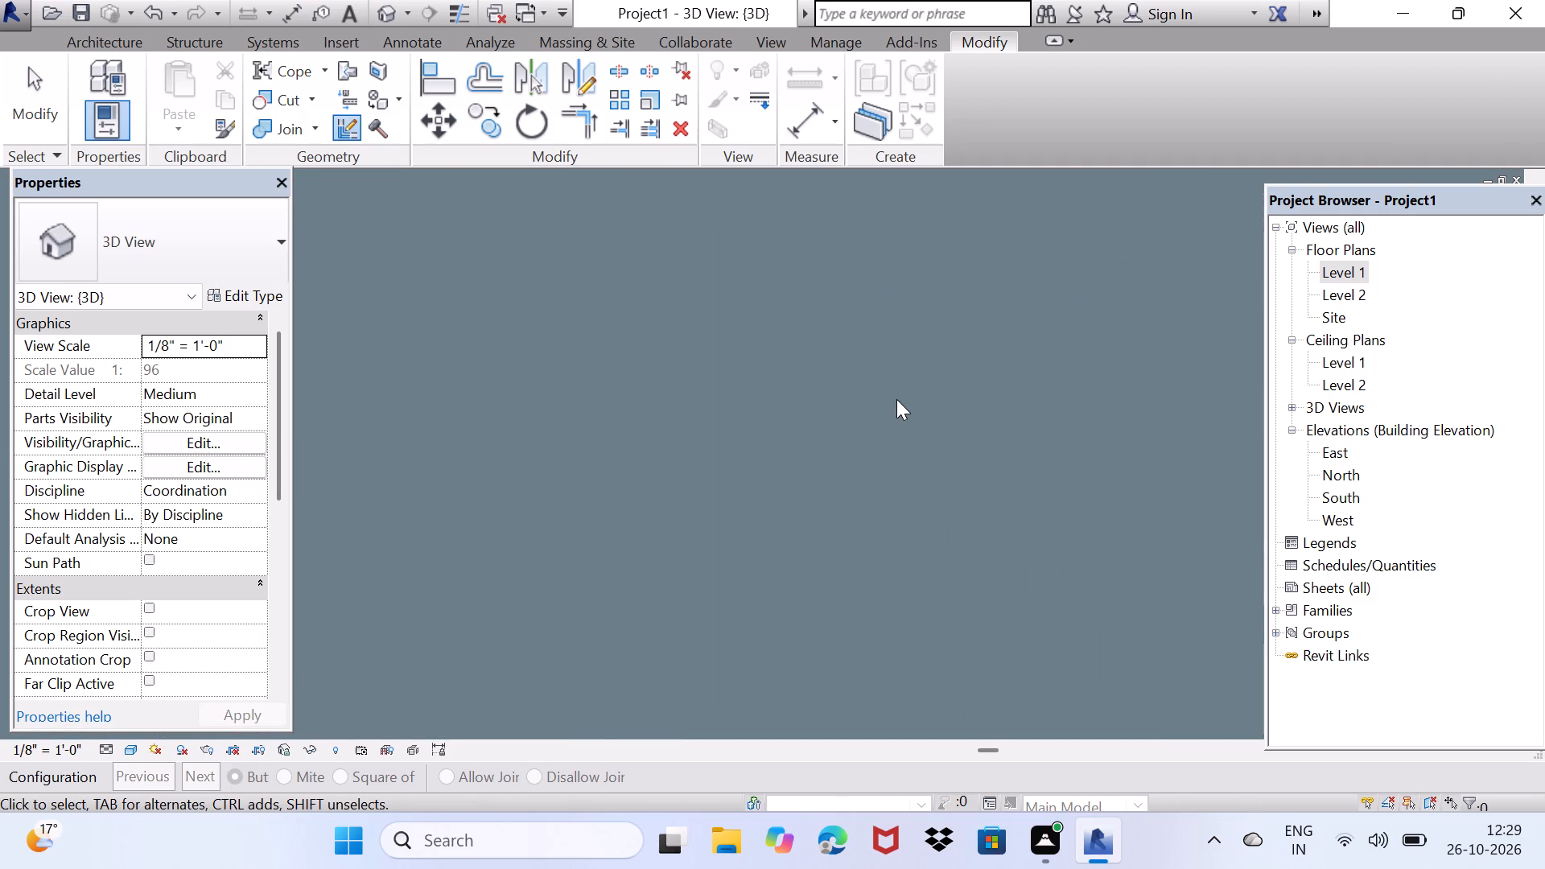
scroll(896, 399, up, 3)
scroll(918, 381, down, 4)
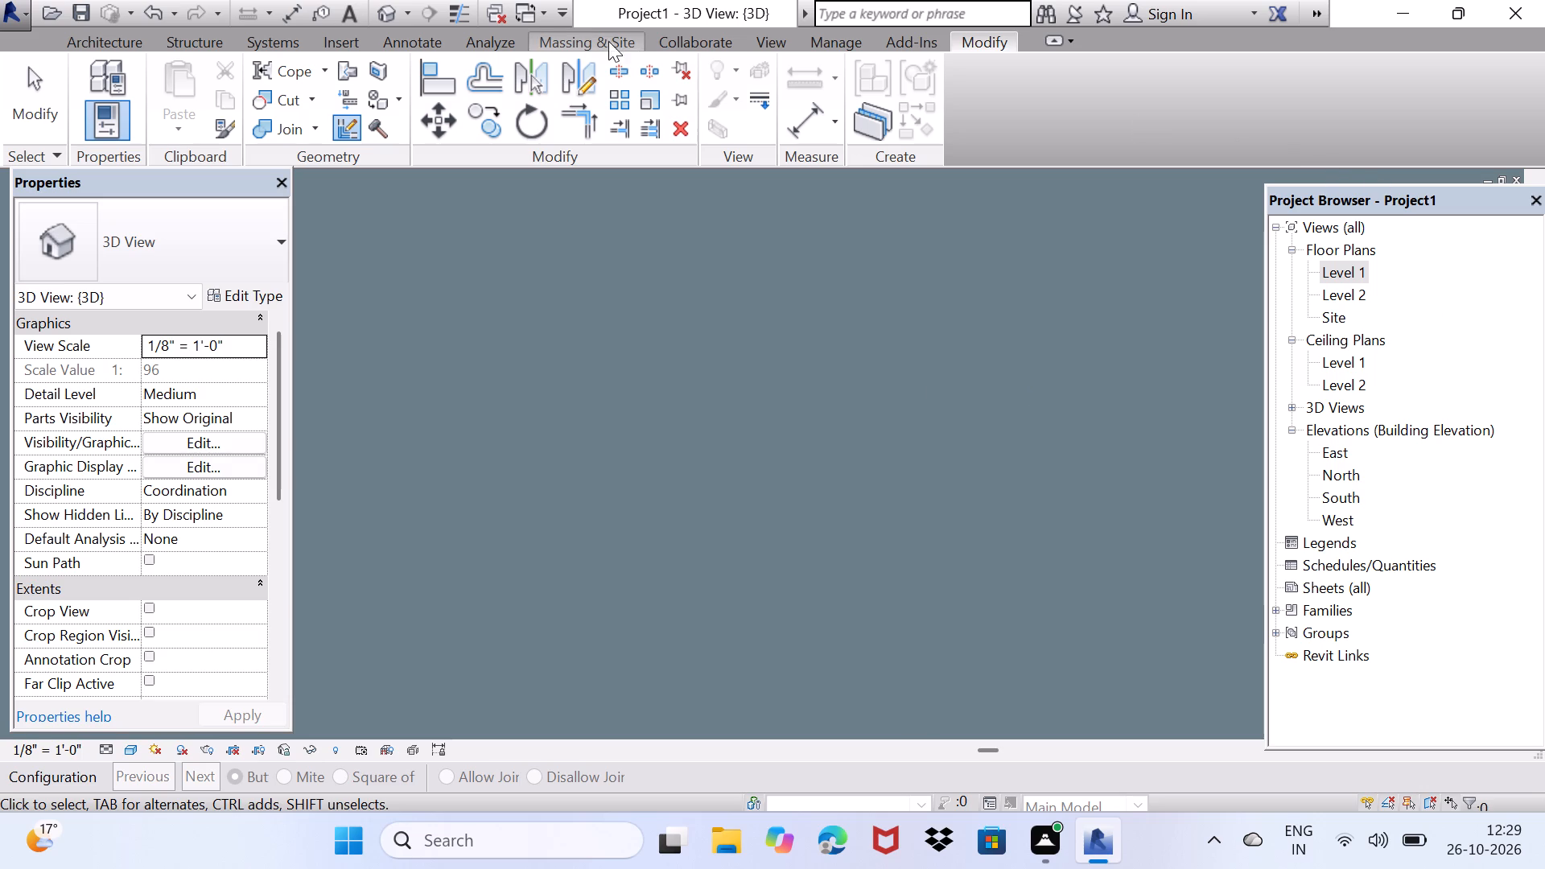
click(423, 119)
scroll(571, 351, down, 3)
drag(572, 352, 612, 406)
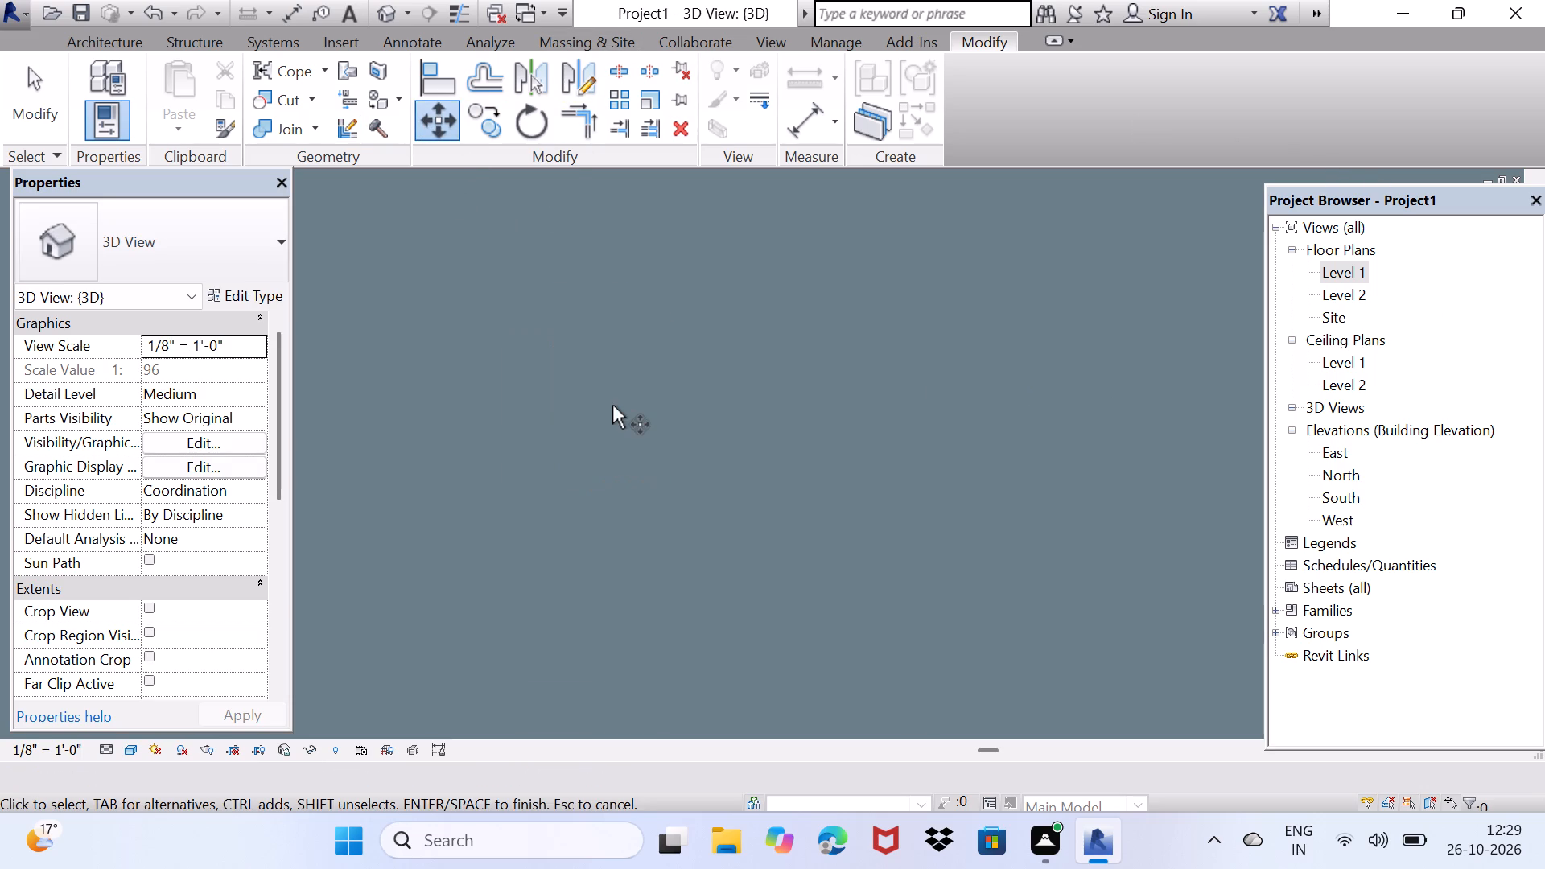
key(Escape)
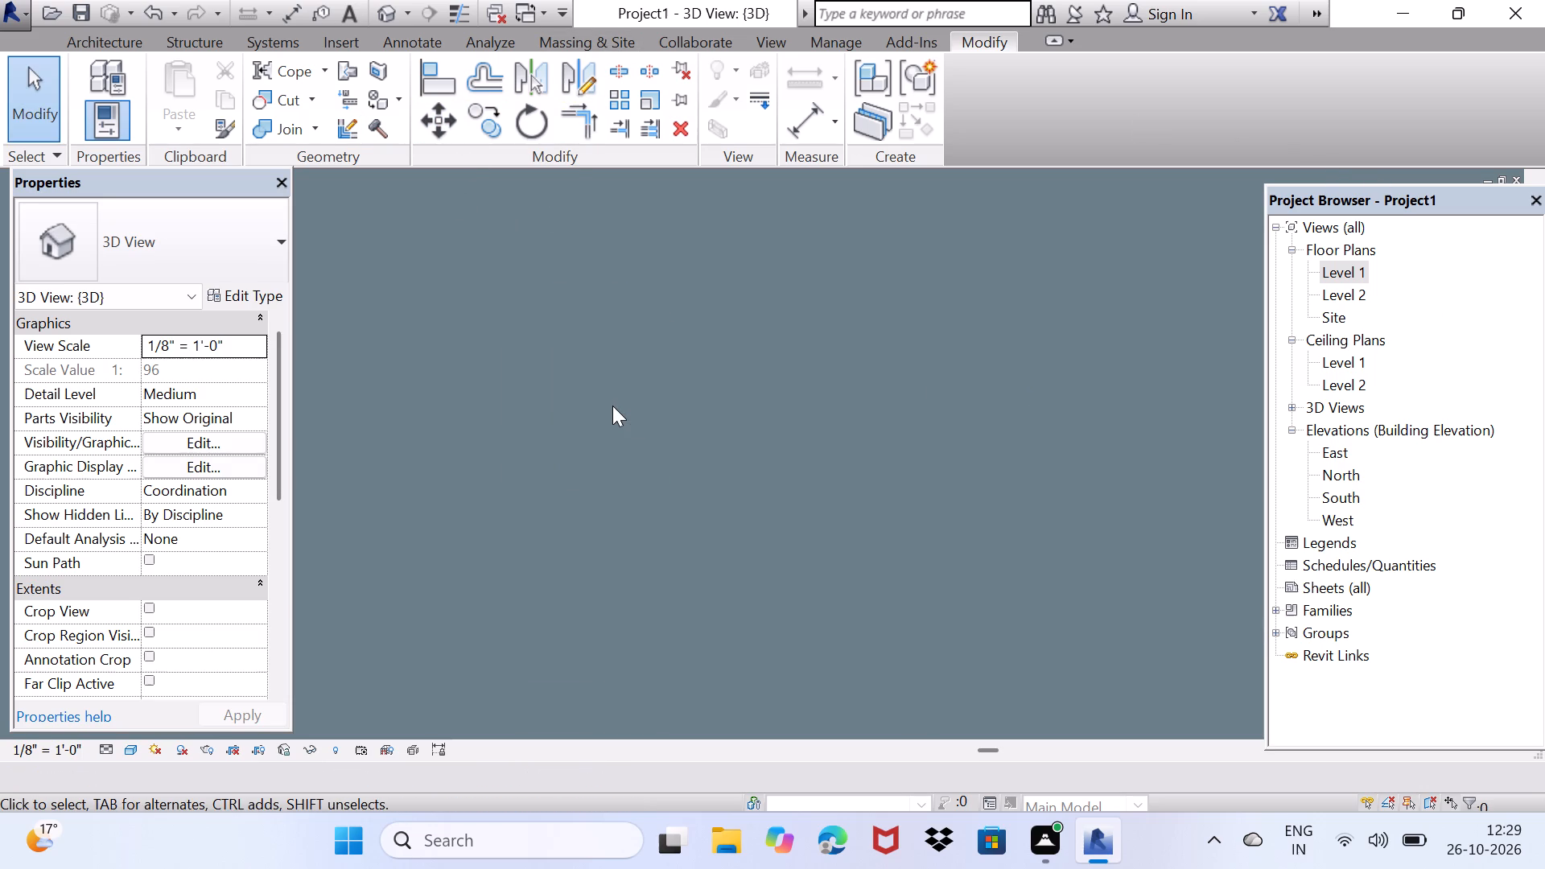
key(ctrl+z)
Delete the Generic - 12" roof over the house in the 3D view.
scroll(612, 406, down, 11)
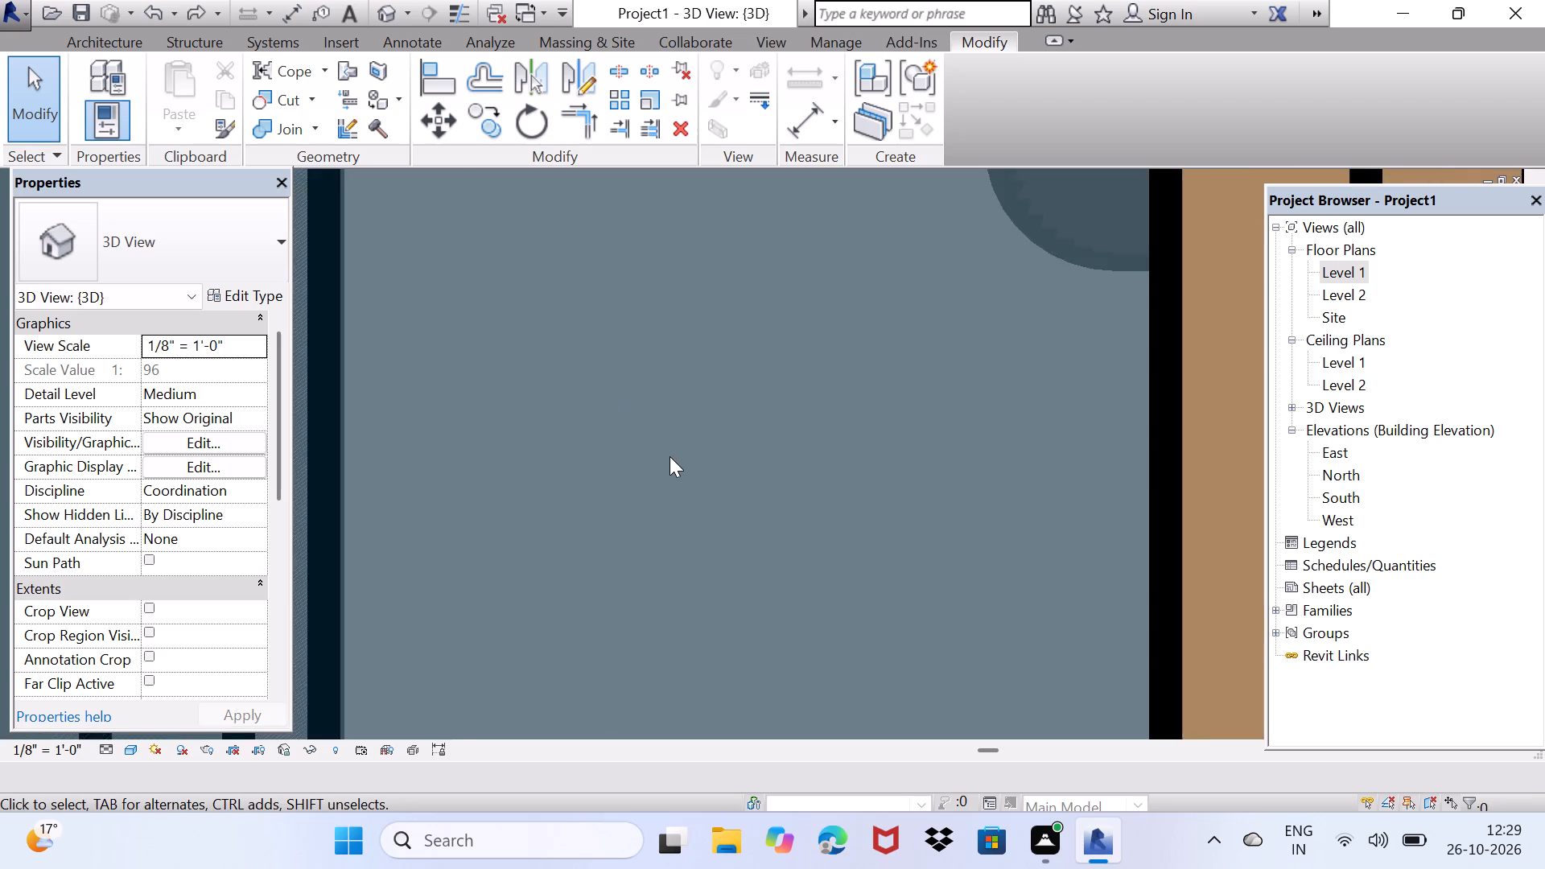
scroll(669, 456, down, 13)
scroll(669, 456, down, 15)
middle_drag(720, 422, 763, 638)
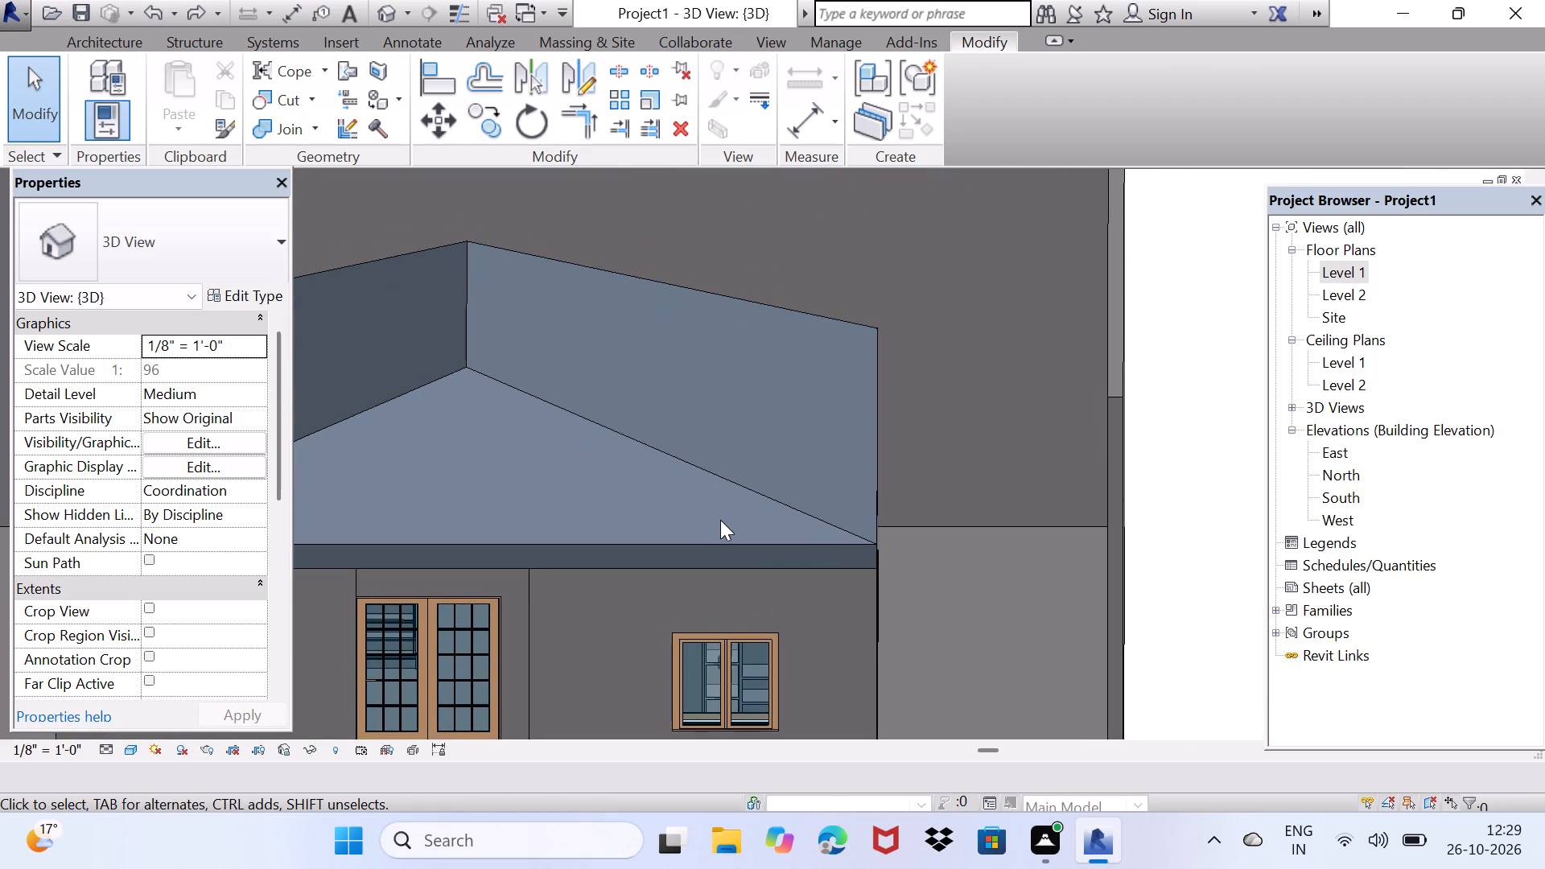
click(736, 550)
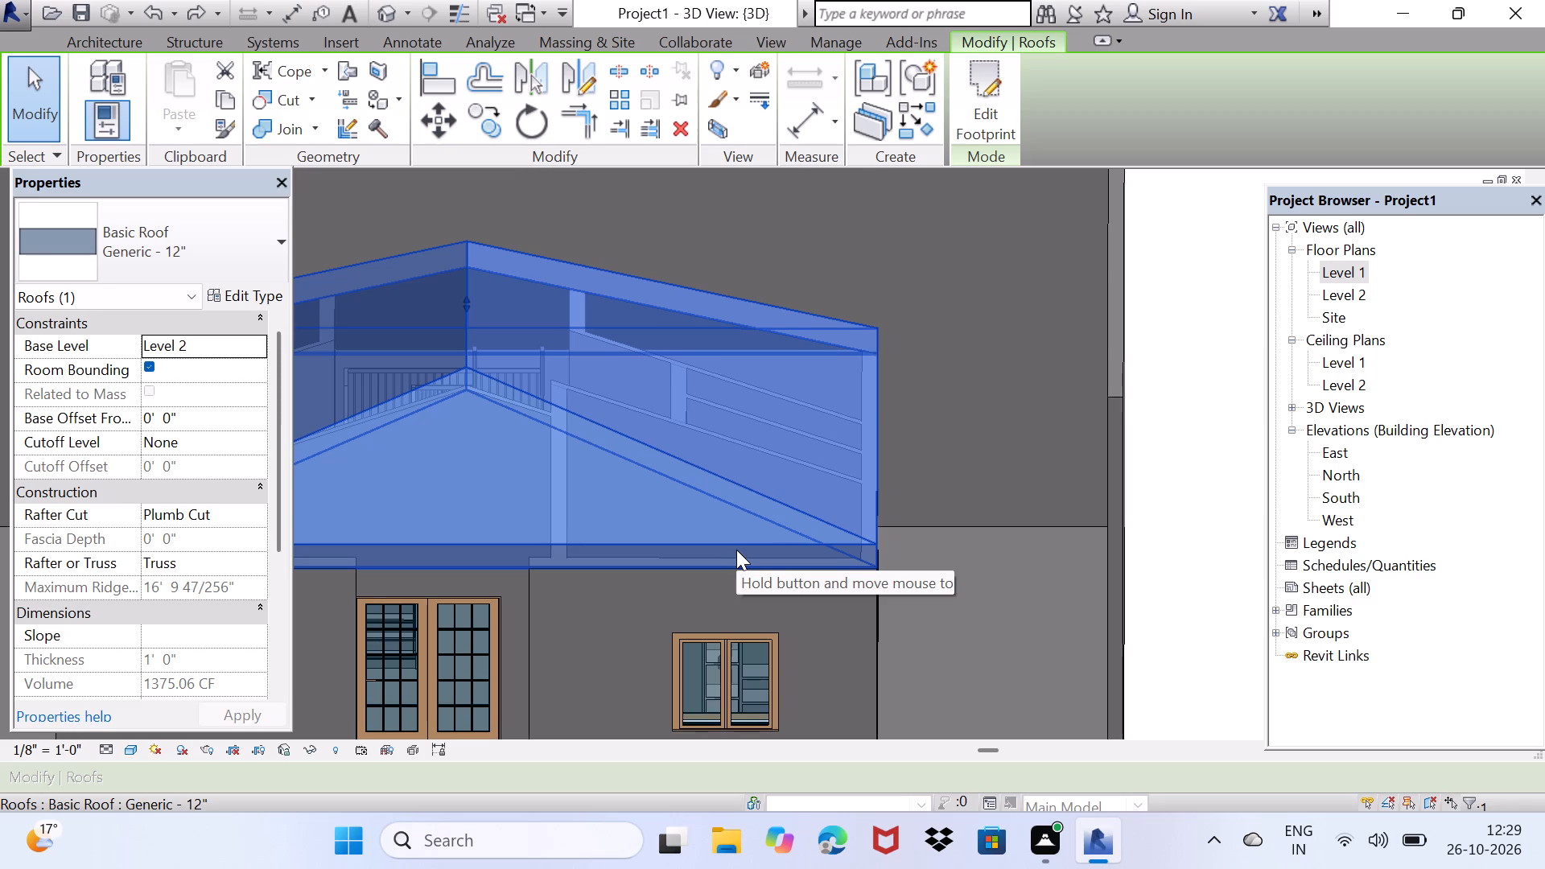
key(Delete)
Examine the house's rooms and staircase from above in the 3D view with the roof removed.
middle_drag(798, 316, 821, 385)
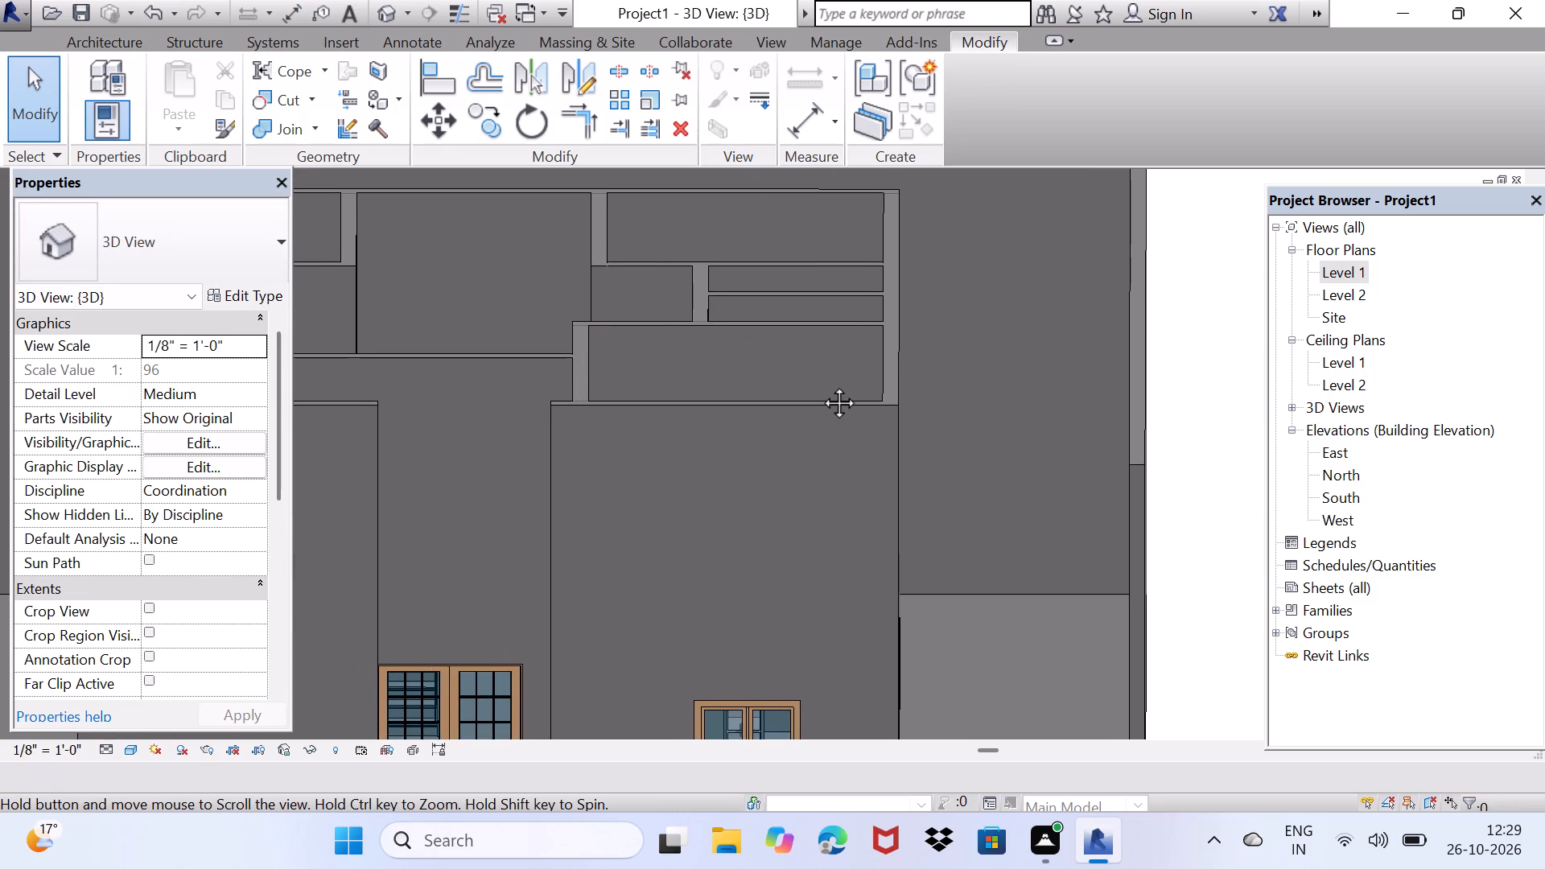
middle_drag(821, 385, 940, 724)
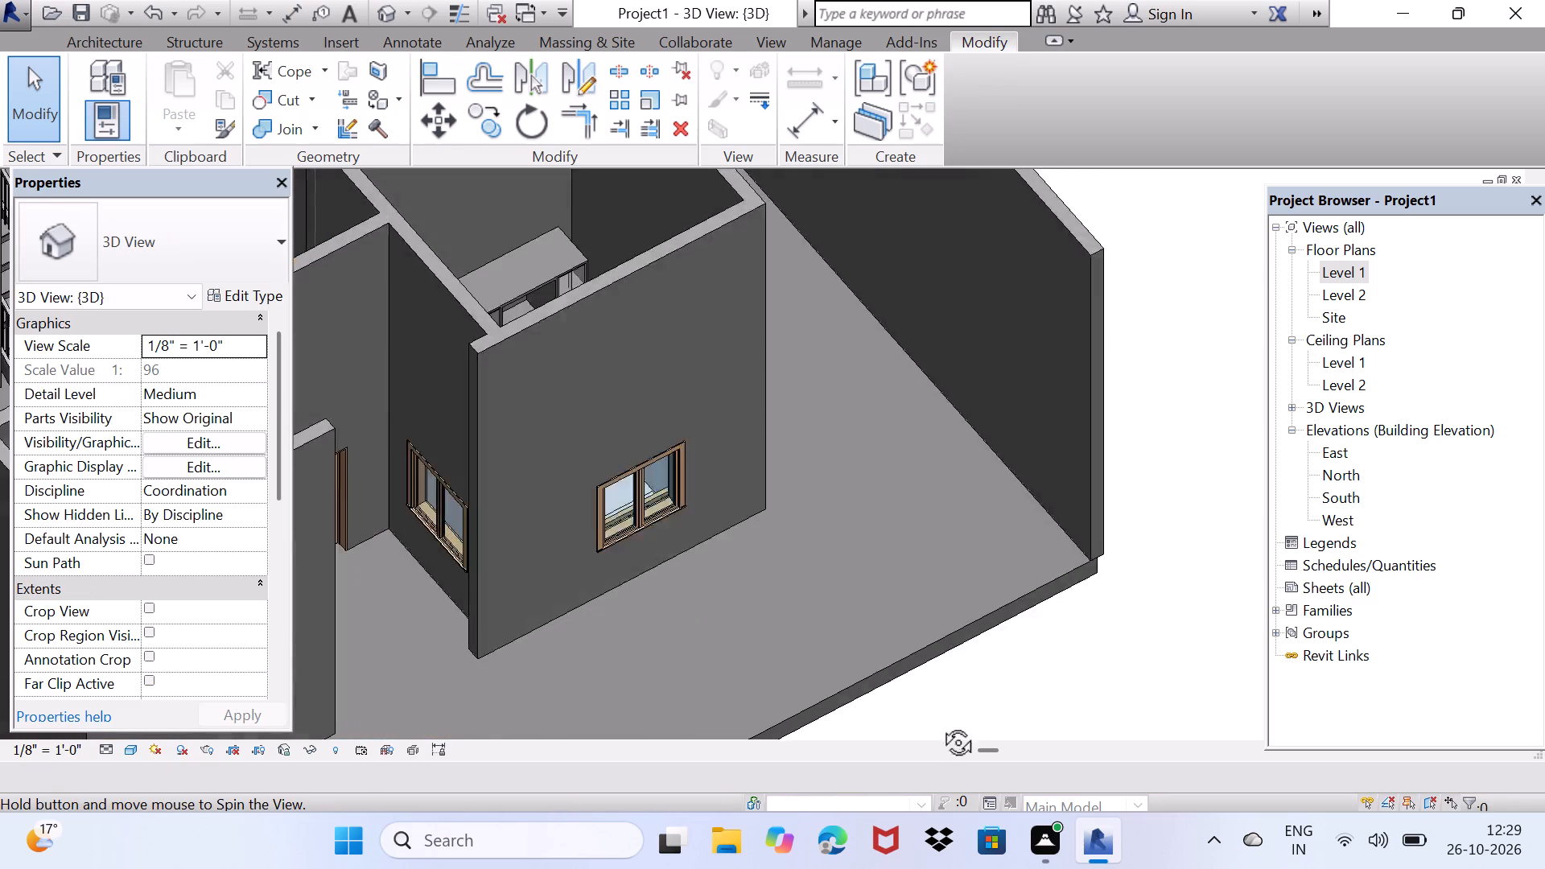
middle_drag(940, 724, 873, 552)
scroll(709, 462, down, 3)
middle_drag(495, 422, 859, 593)
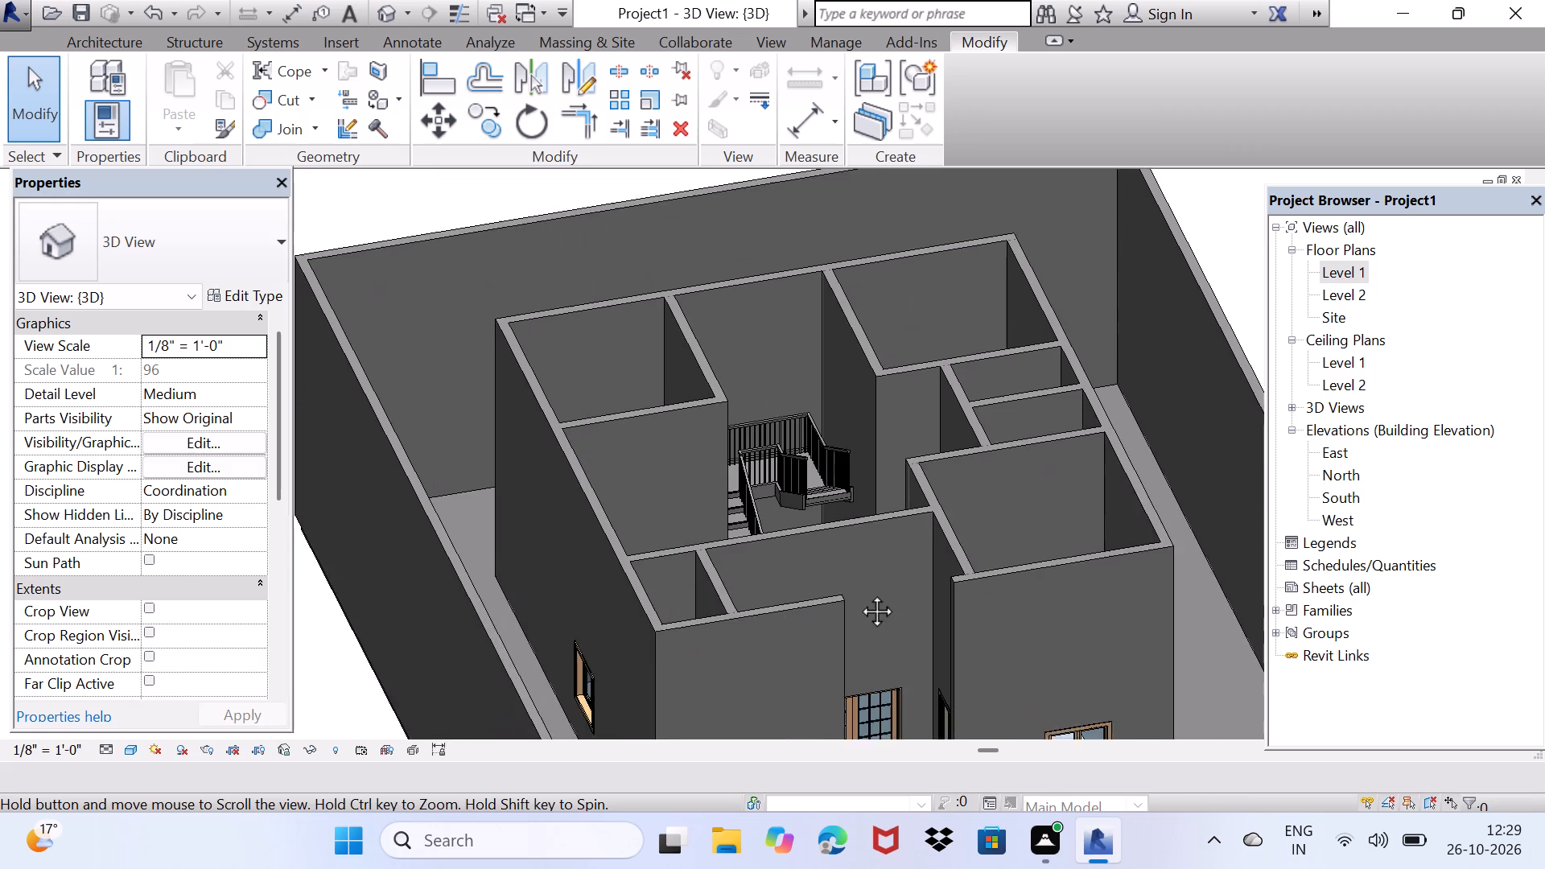
middle_drag(859, 593, 812, 558)
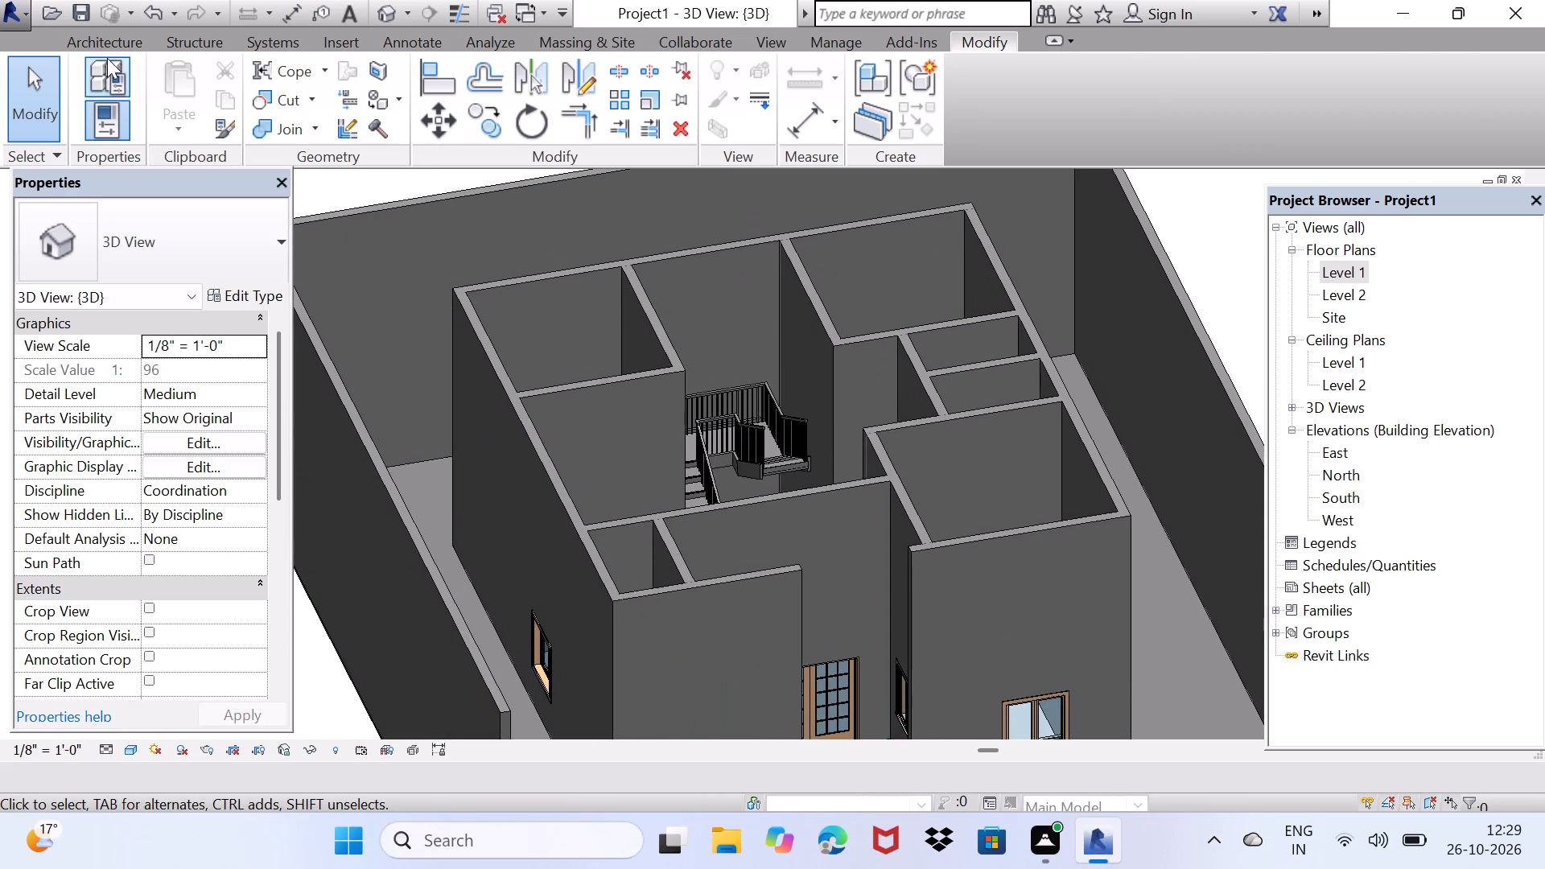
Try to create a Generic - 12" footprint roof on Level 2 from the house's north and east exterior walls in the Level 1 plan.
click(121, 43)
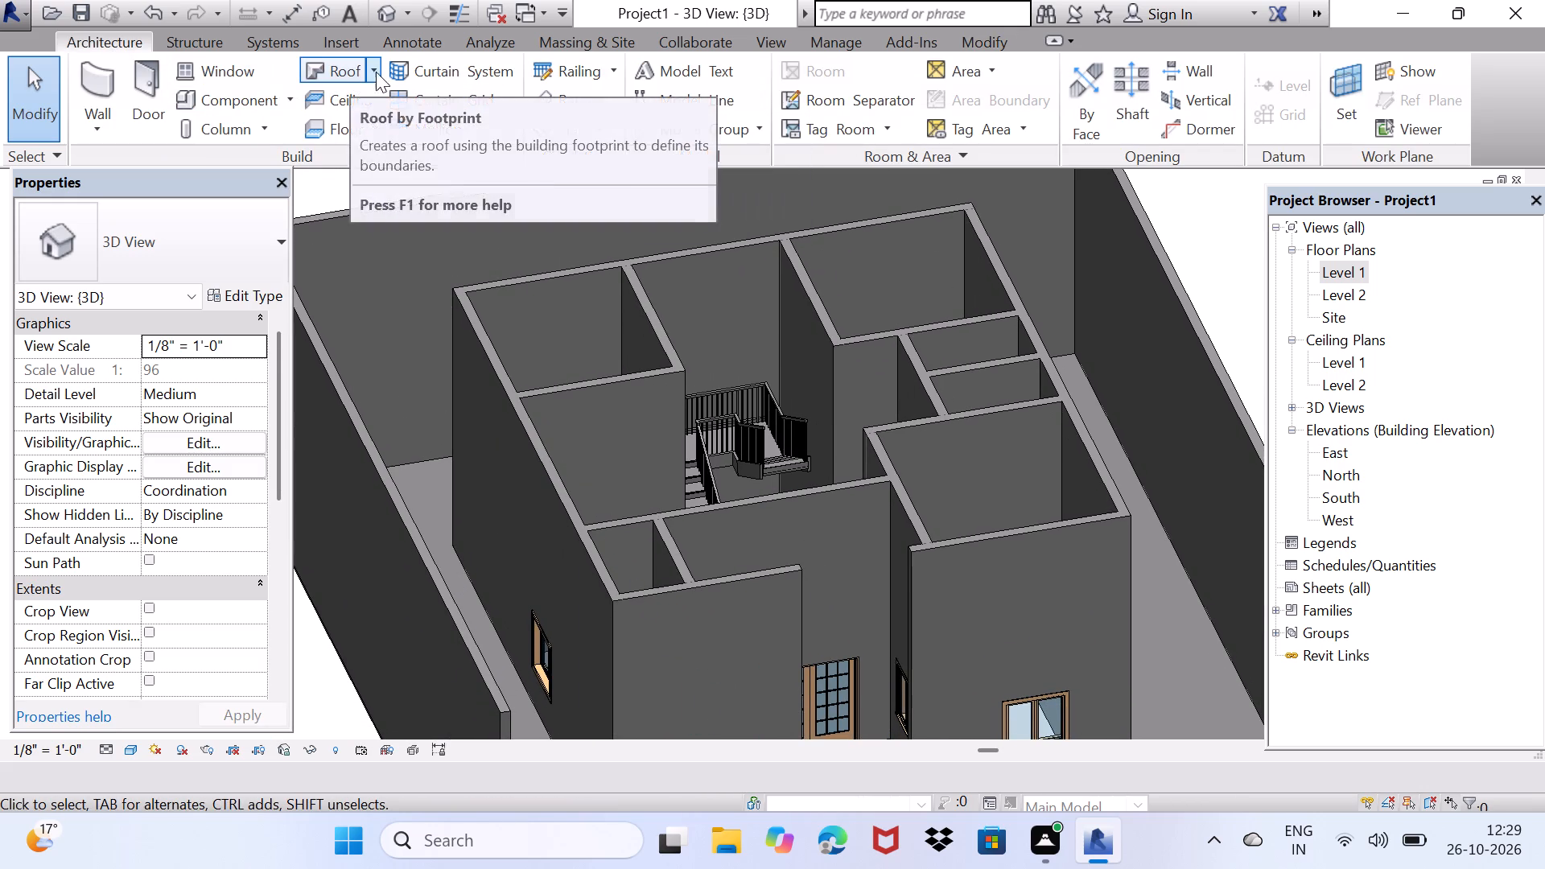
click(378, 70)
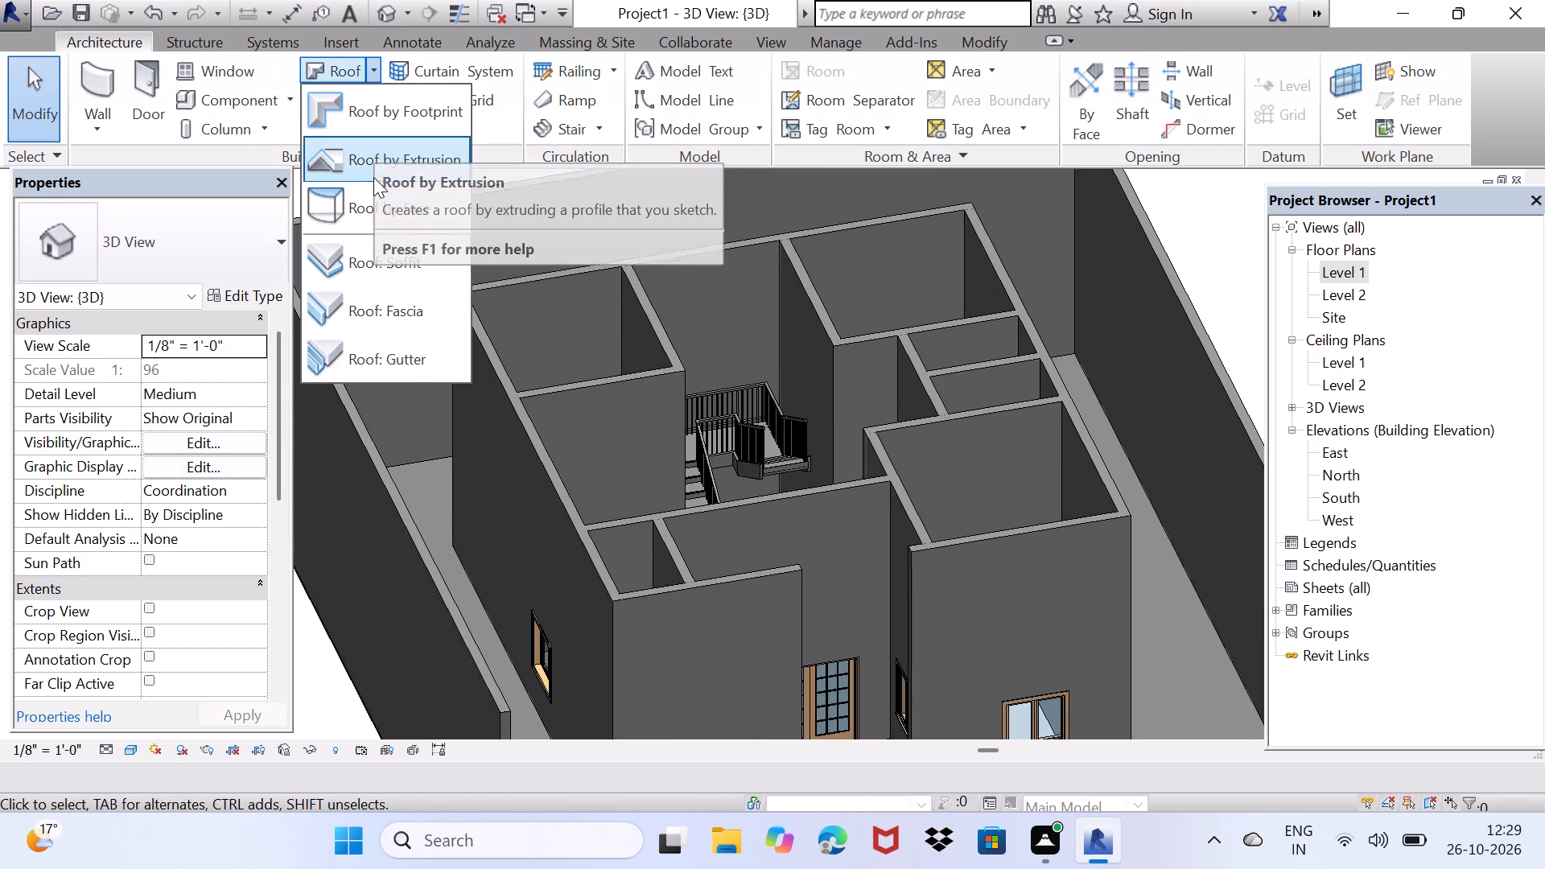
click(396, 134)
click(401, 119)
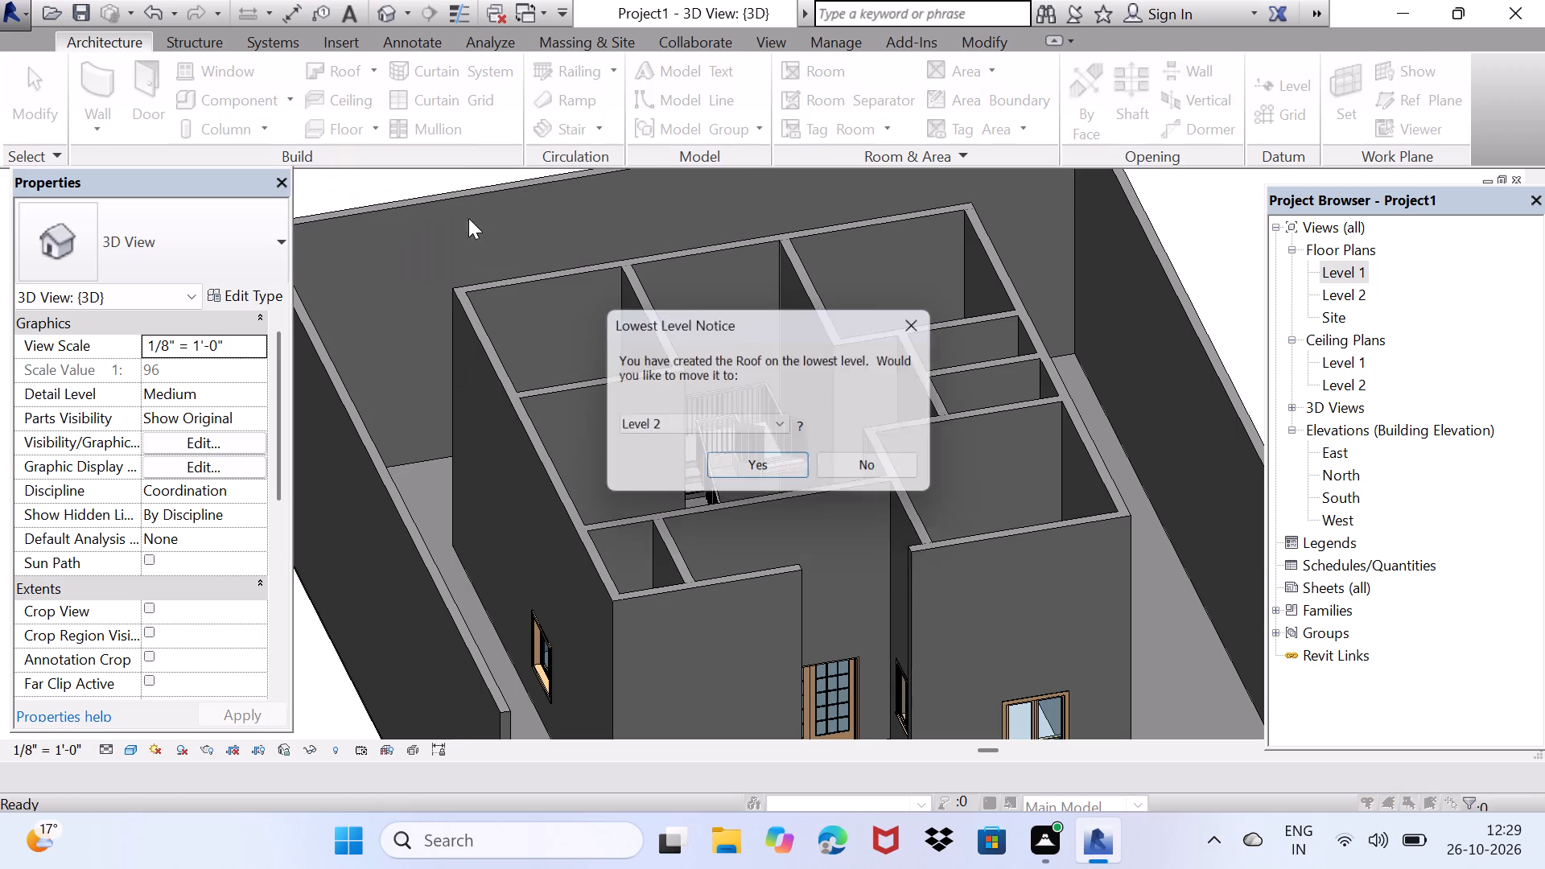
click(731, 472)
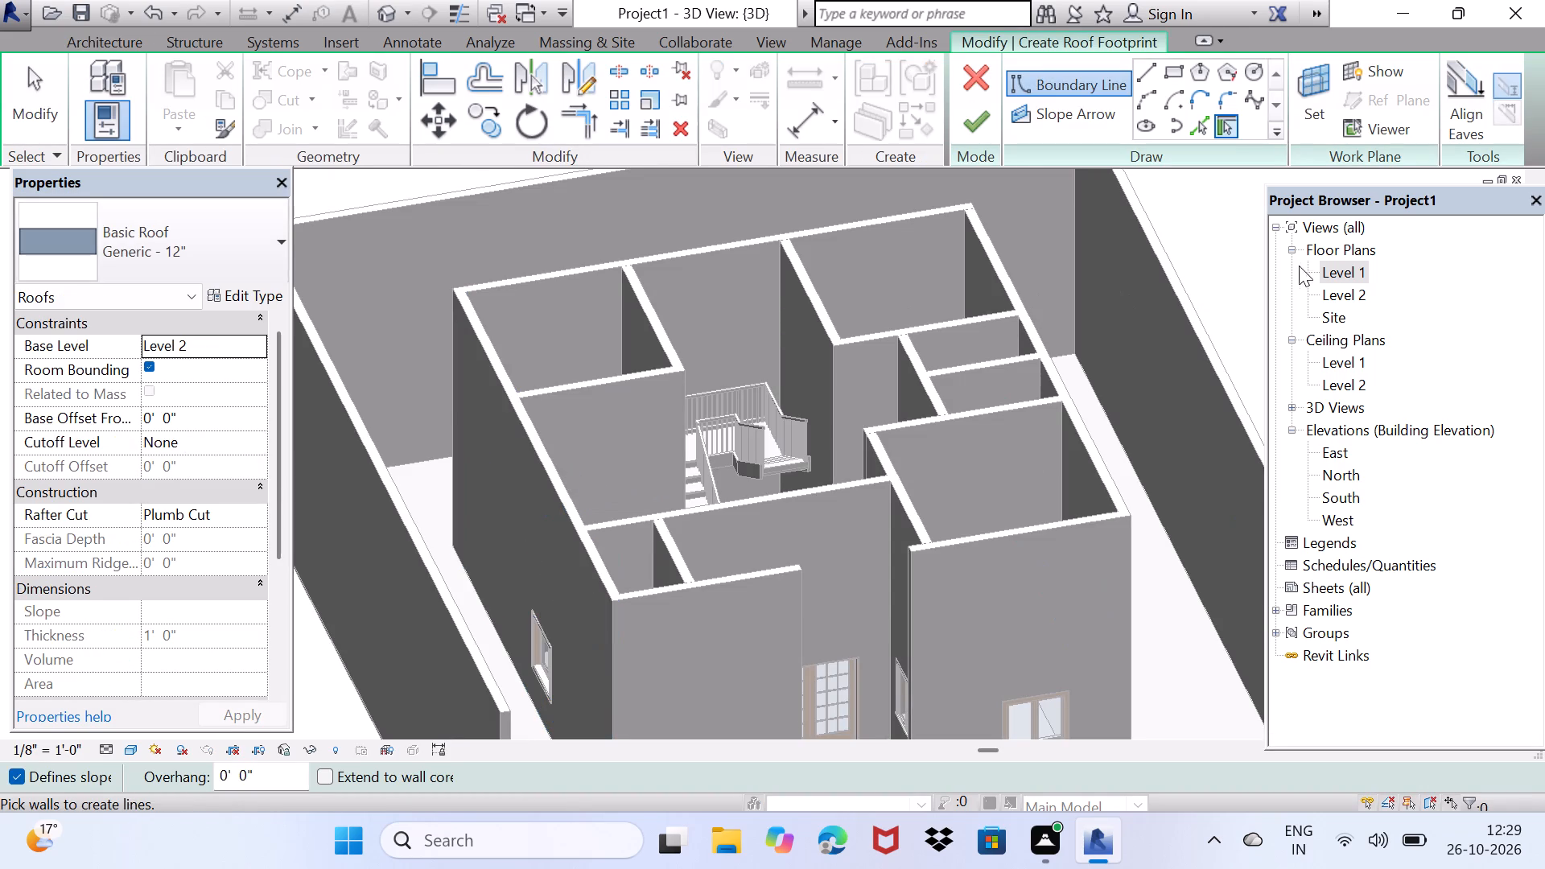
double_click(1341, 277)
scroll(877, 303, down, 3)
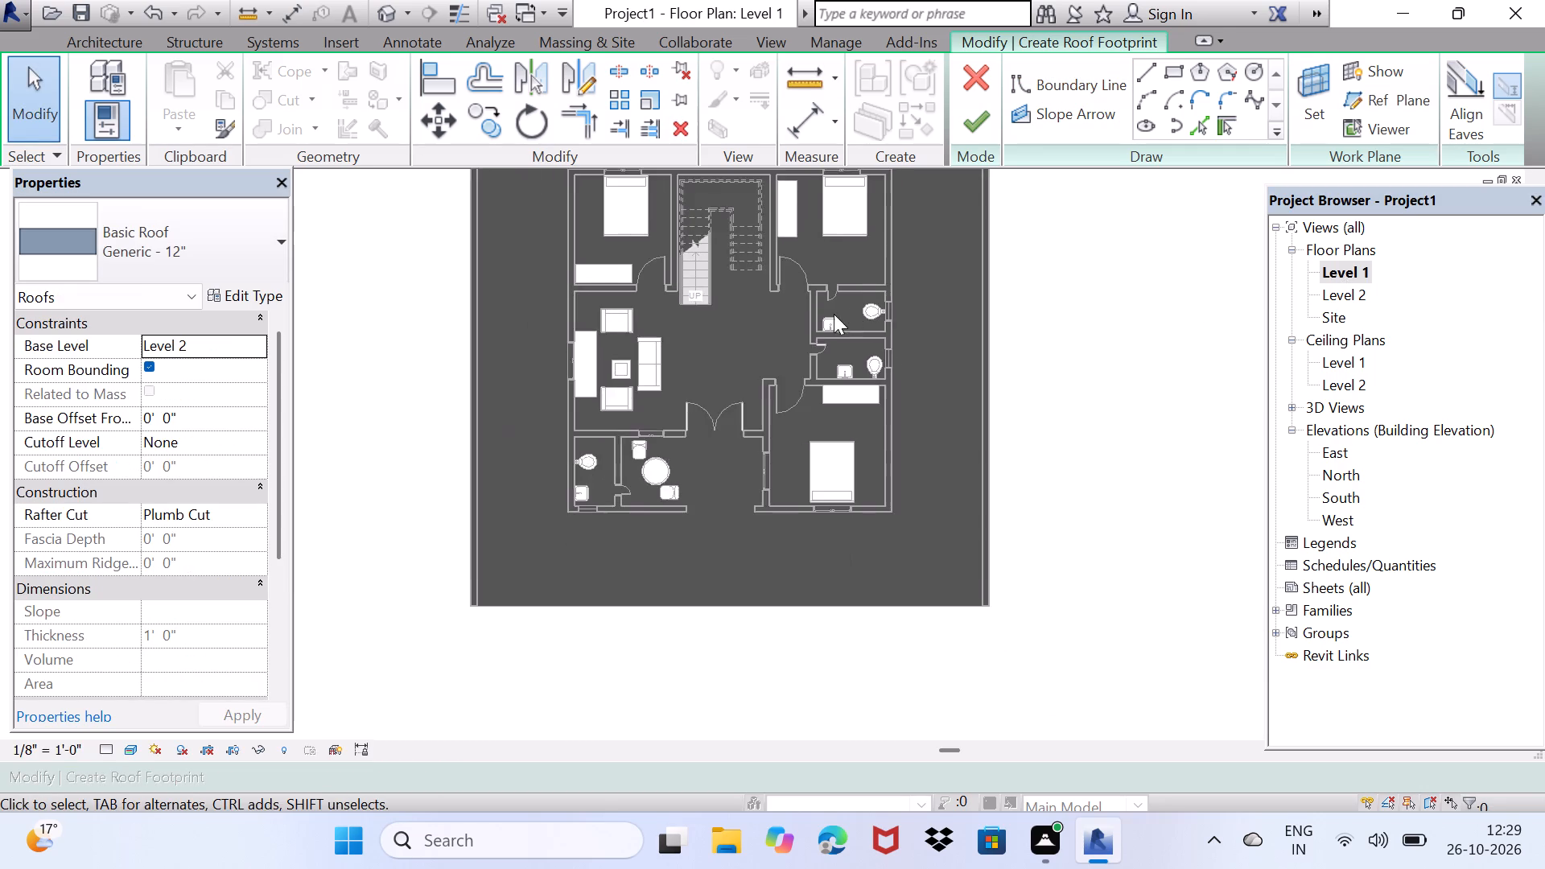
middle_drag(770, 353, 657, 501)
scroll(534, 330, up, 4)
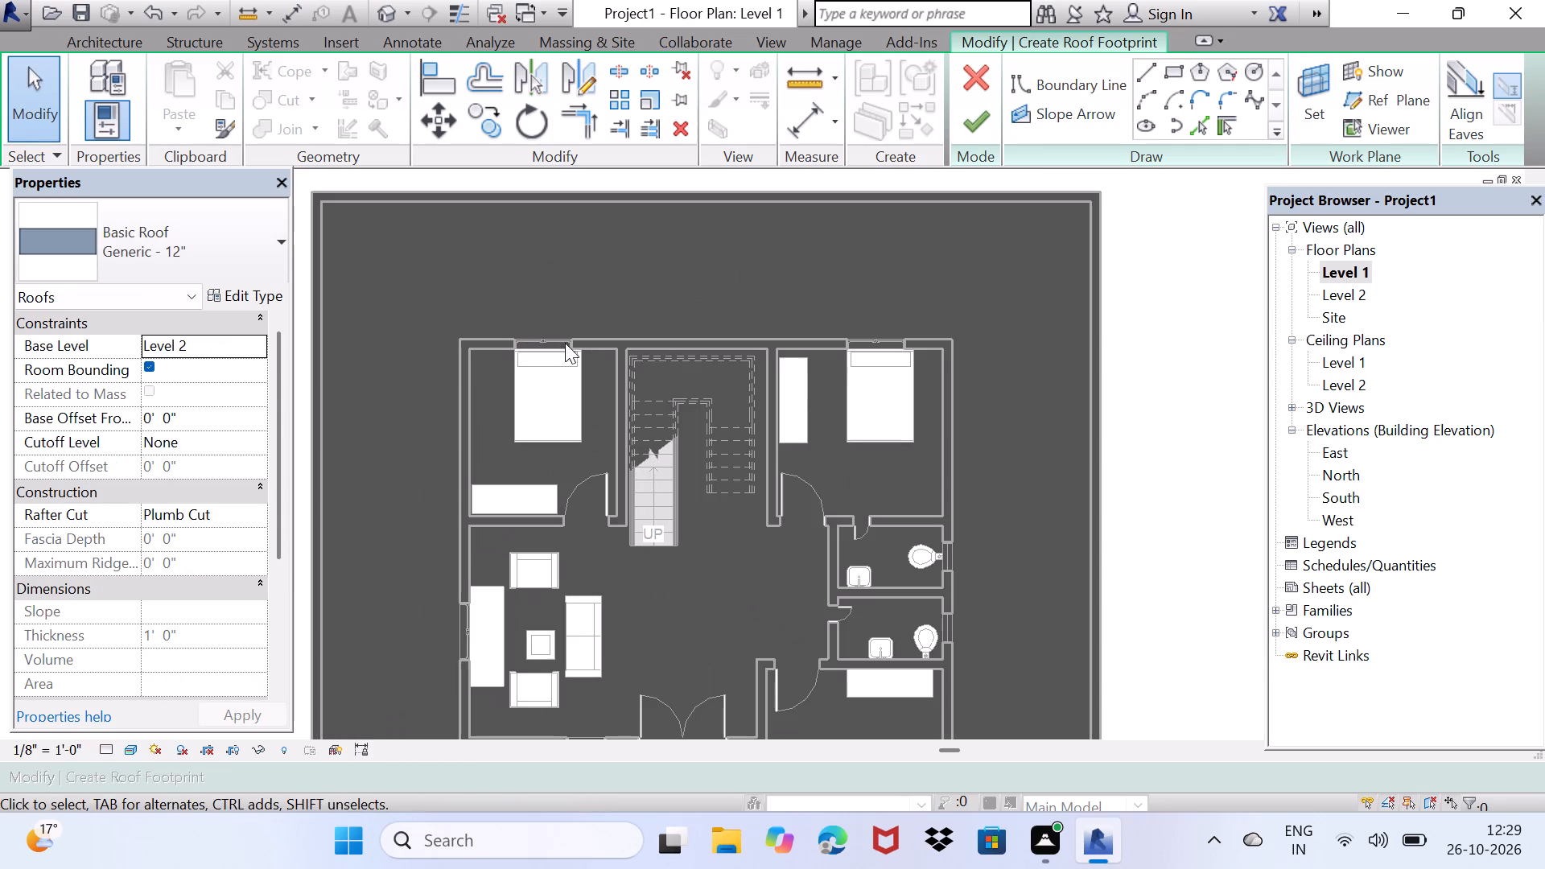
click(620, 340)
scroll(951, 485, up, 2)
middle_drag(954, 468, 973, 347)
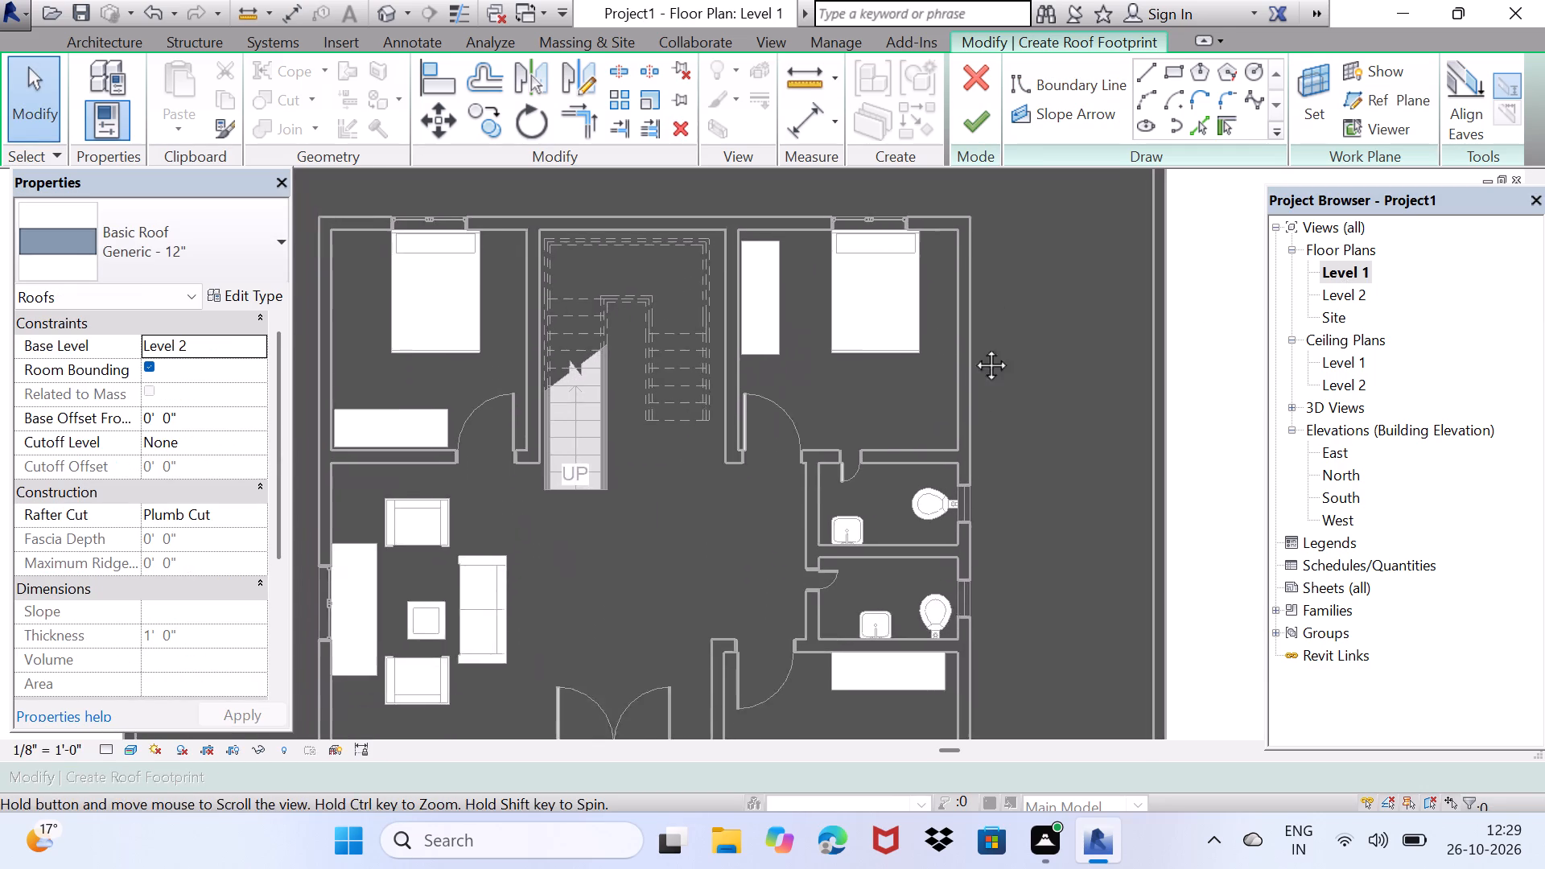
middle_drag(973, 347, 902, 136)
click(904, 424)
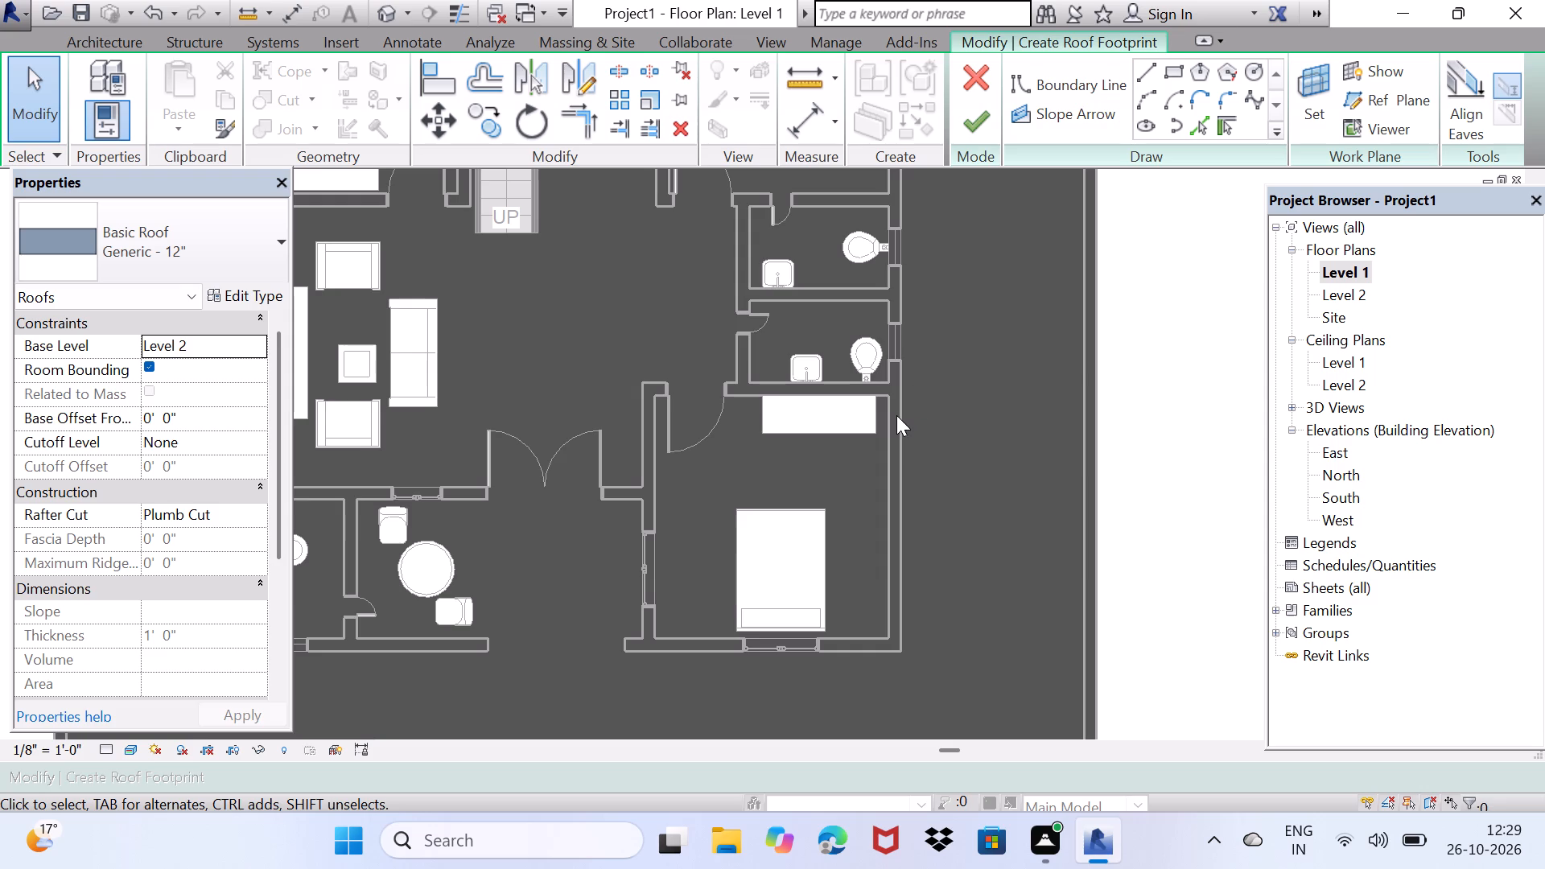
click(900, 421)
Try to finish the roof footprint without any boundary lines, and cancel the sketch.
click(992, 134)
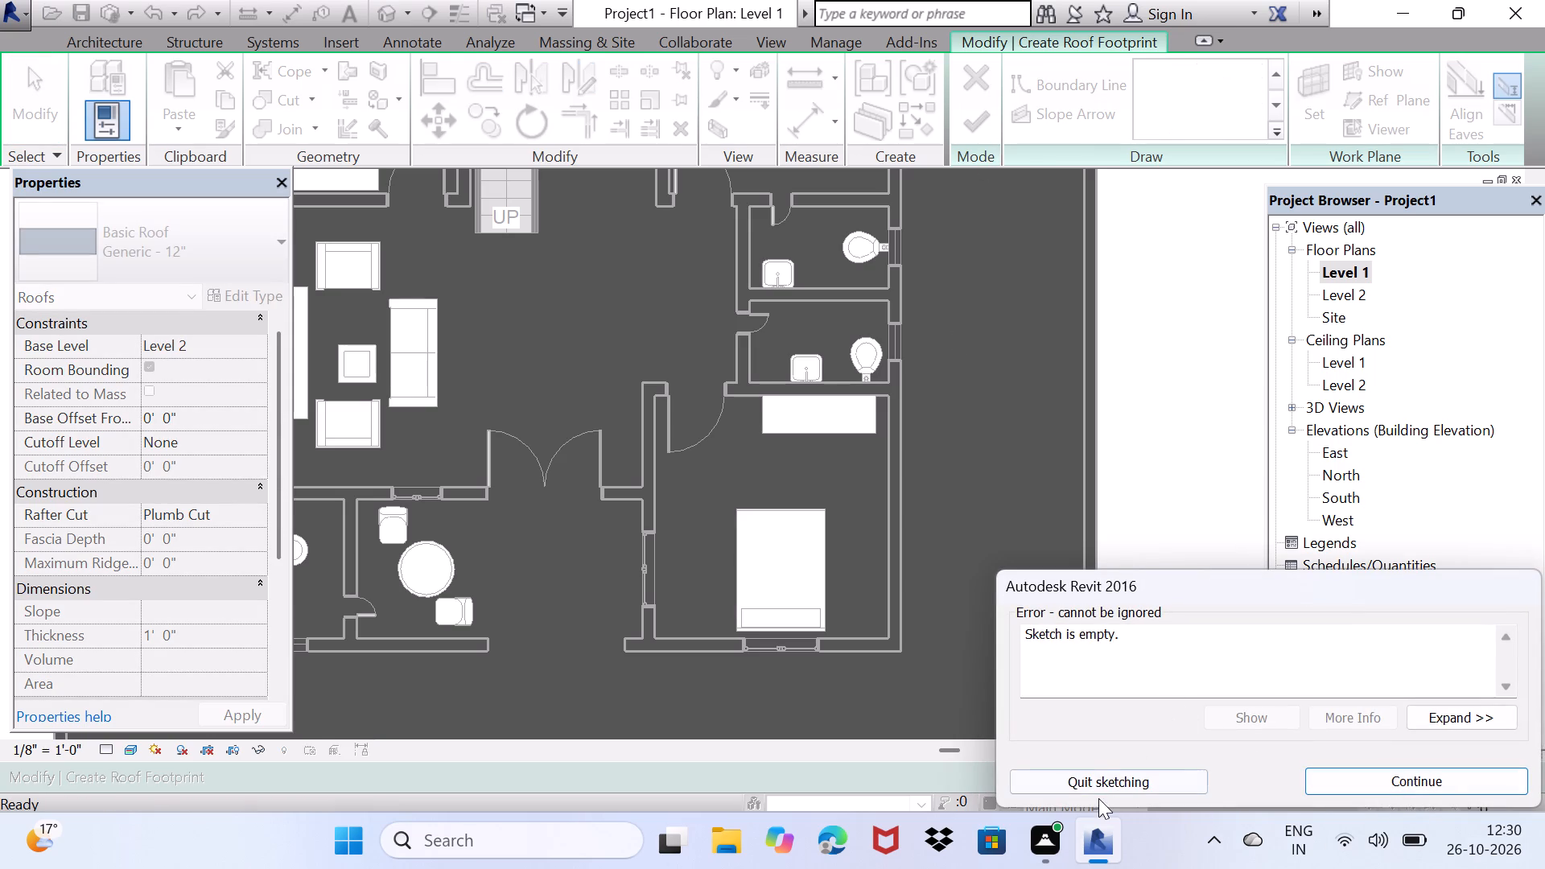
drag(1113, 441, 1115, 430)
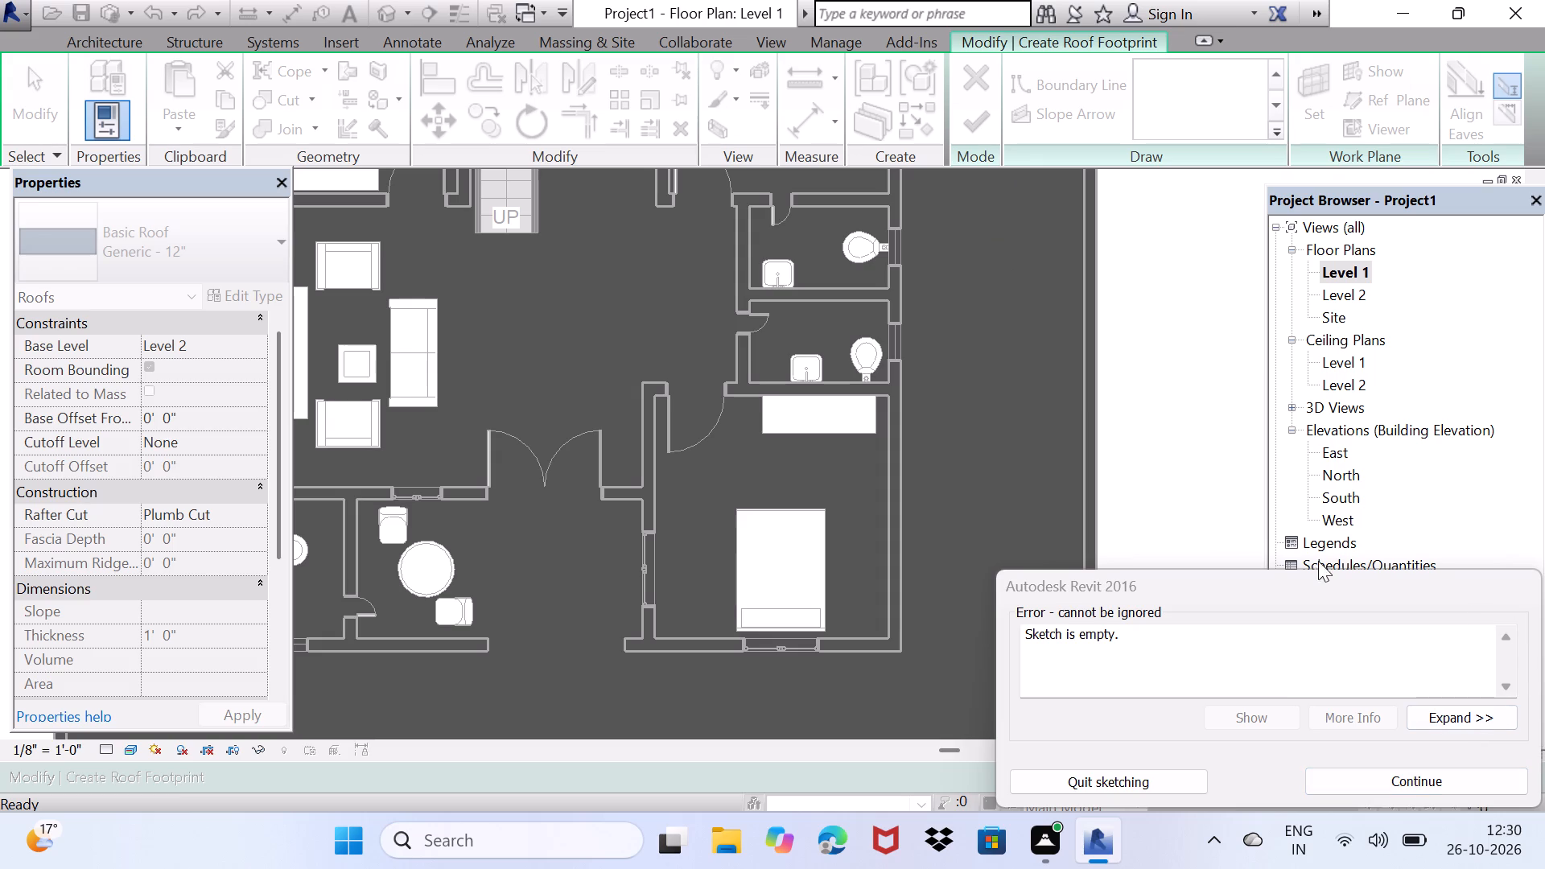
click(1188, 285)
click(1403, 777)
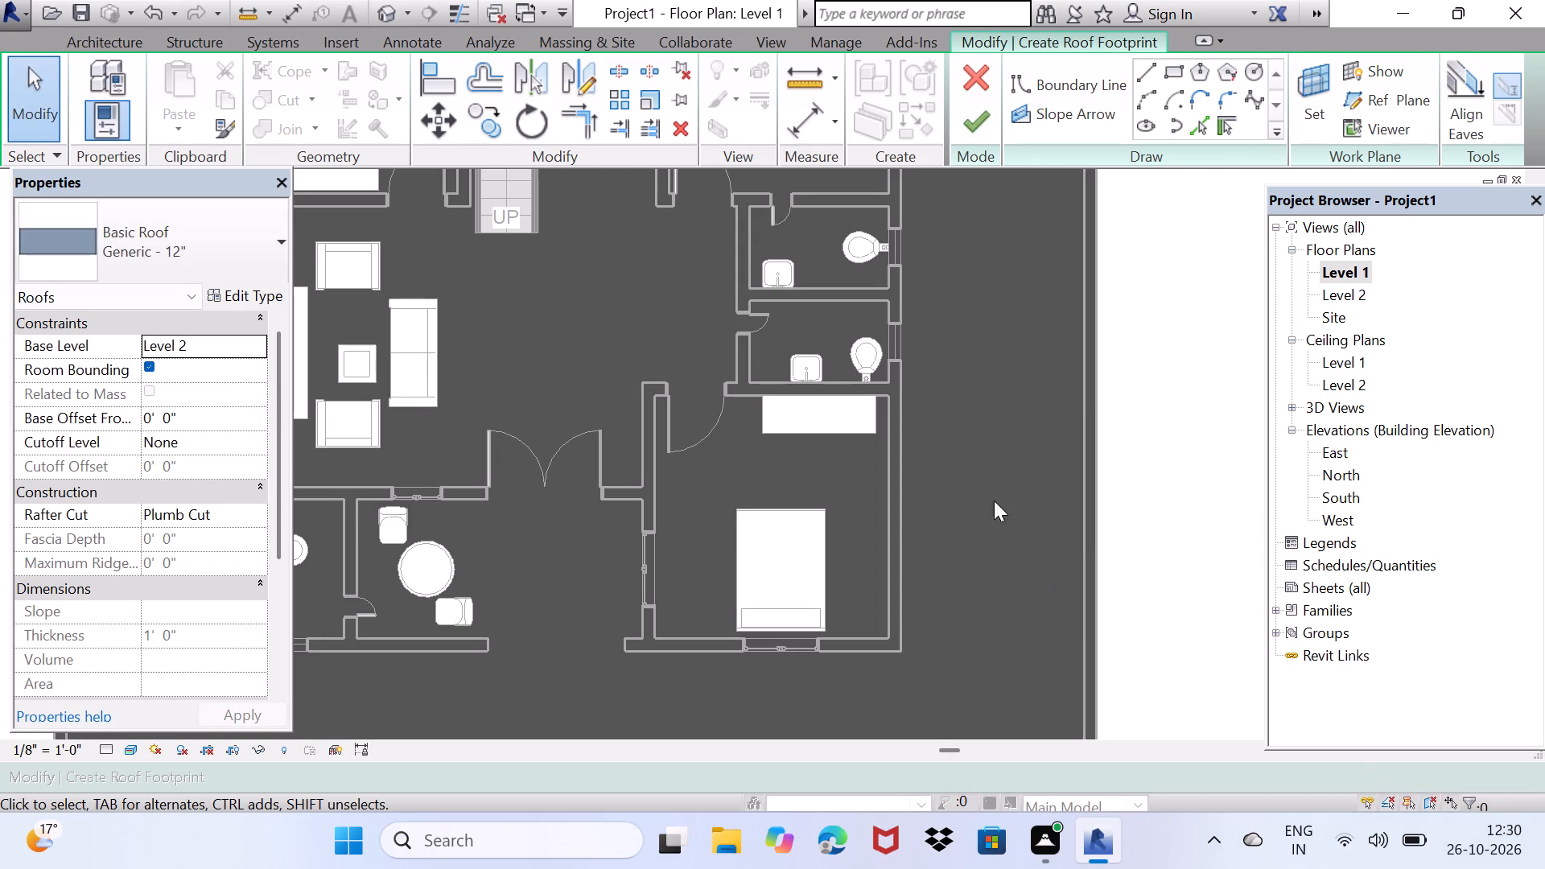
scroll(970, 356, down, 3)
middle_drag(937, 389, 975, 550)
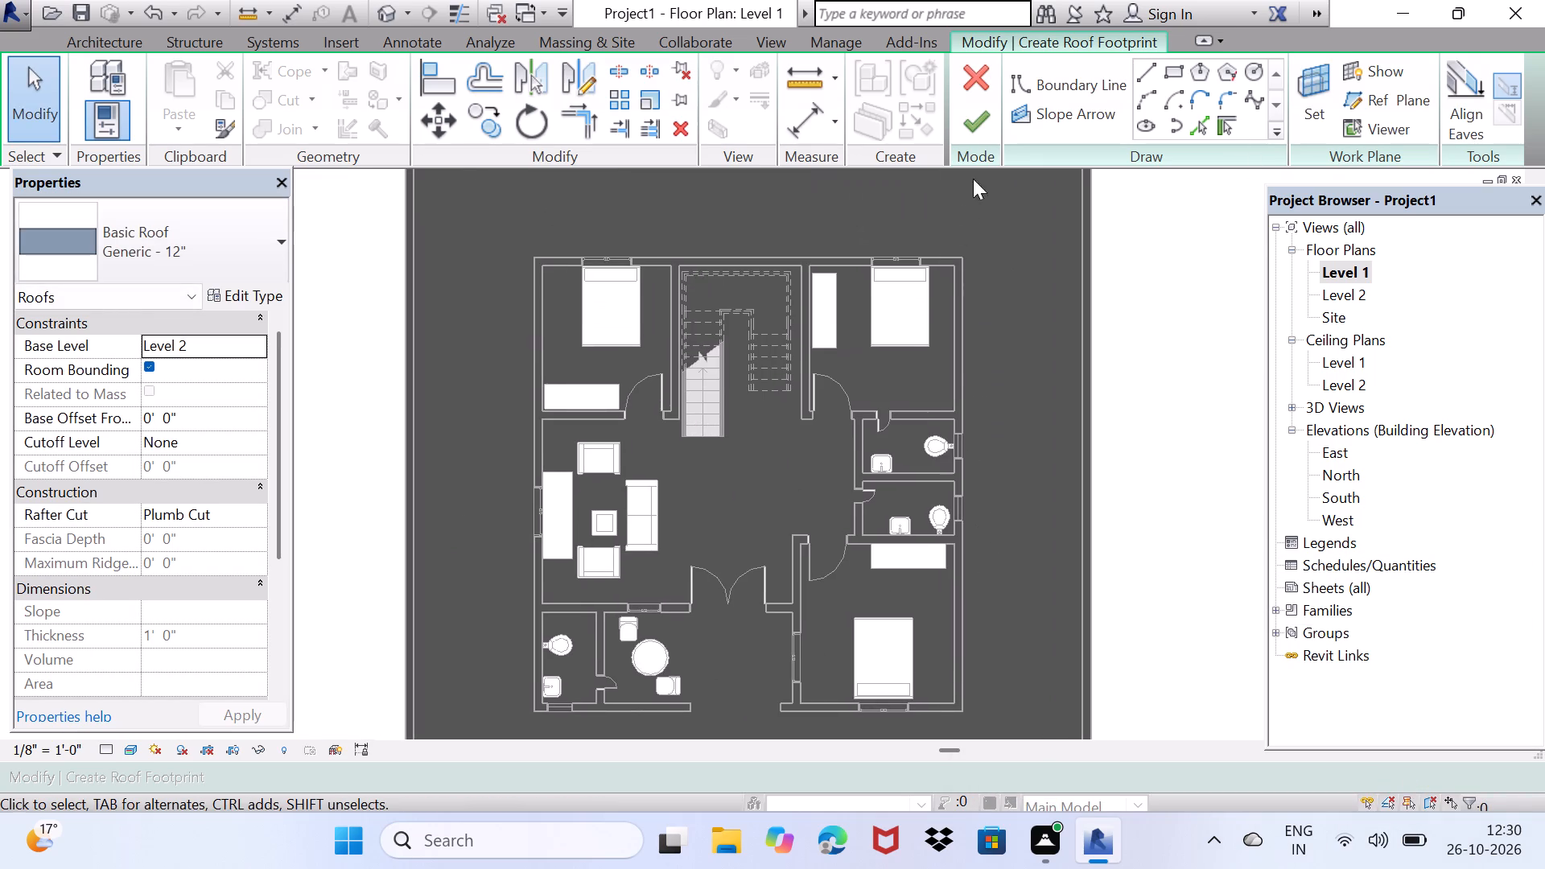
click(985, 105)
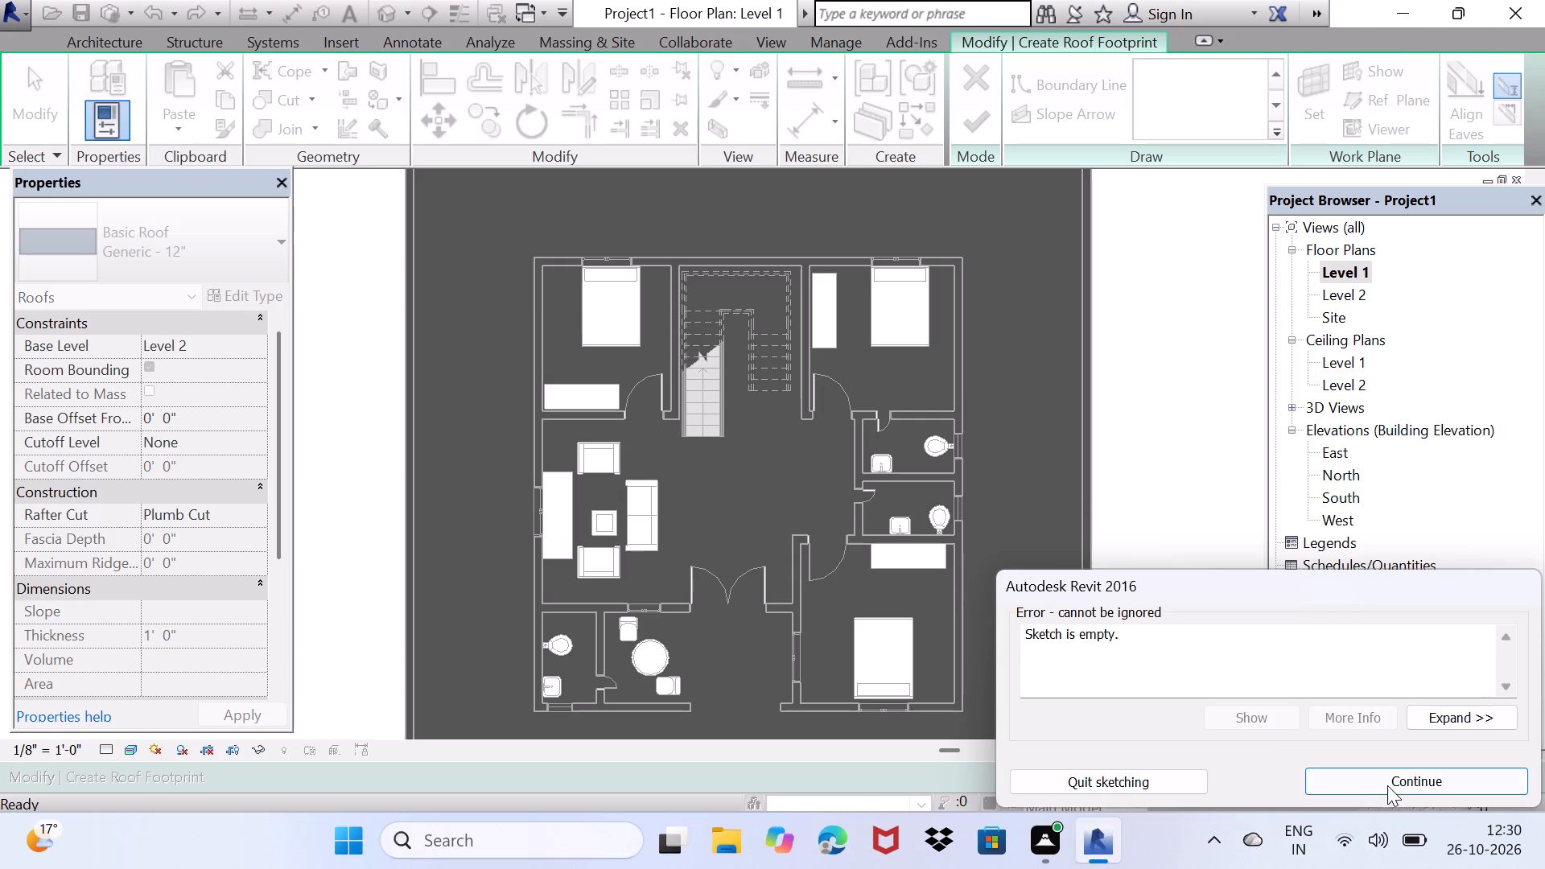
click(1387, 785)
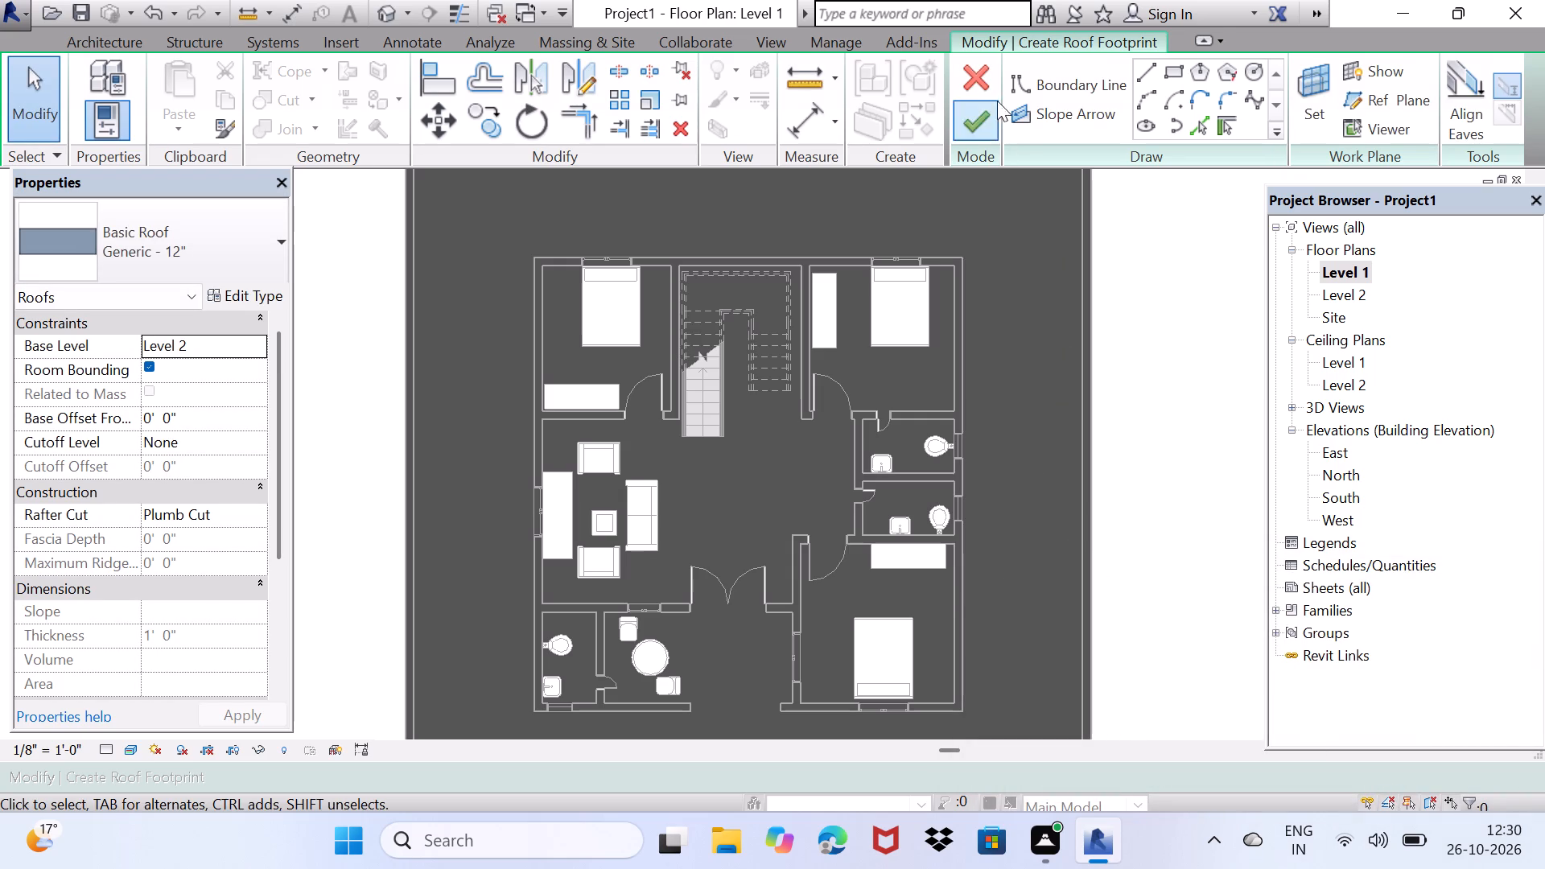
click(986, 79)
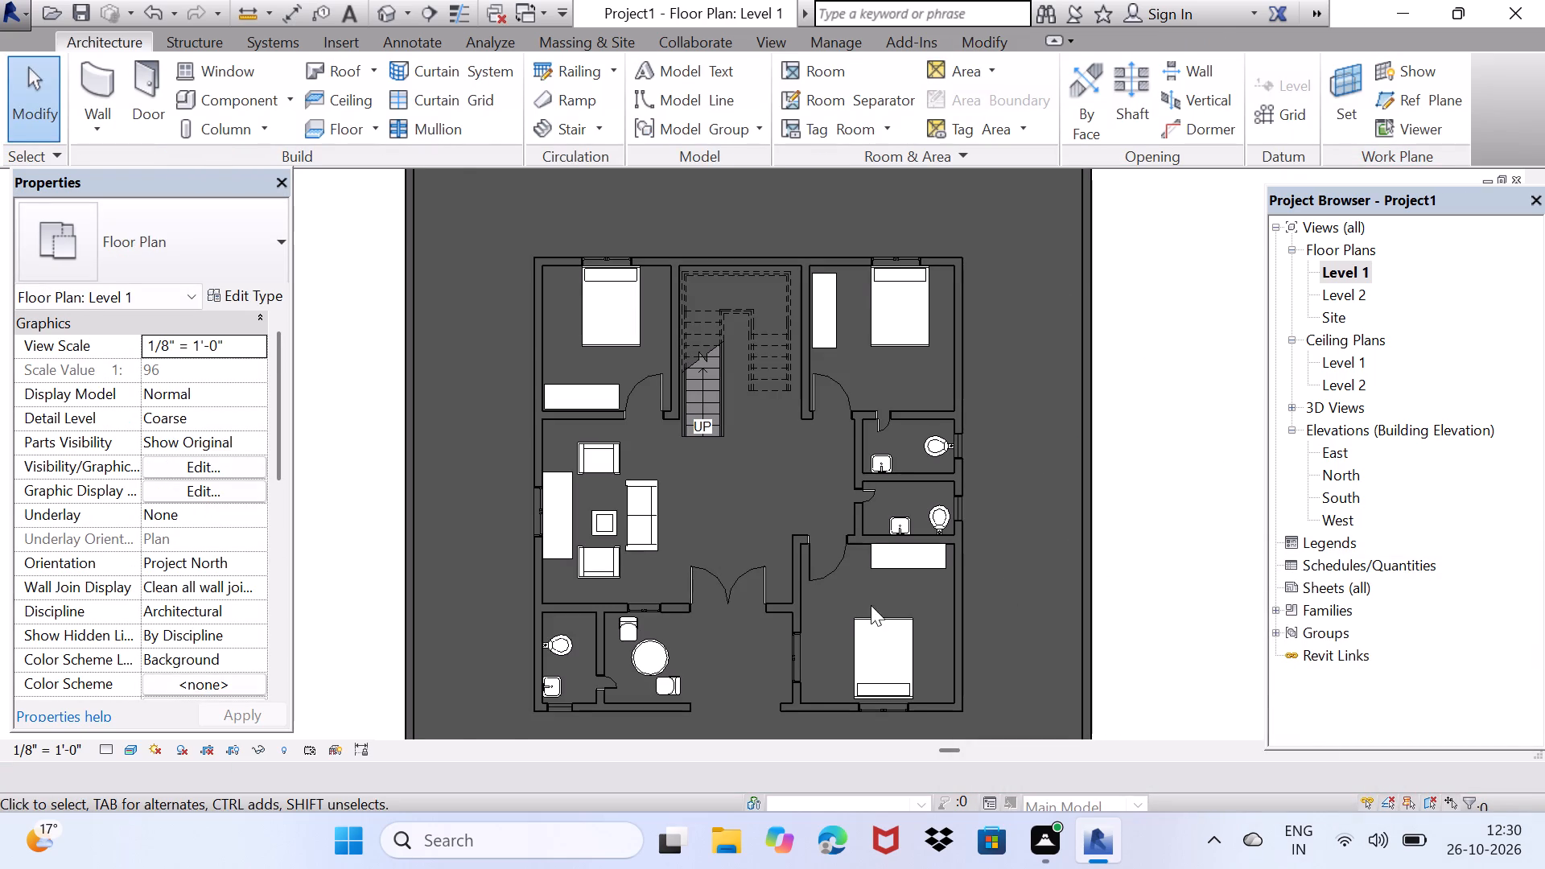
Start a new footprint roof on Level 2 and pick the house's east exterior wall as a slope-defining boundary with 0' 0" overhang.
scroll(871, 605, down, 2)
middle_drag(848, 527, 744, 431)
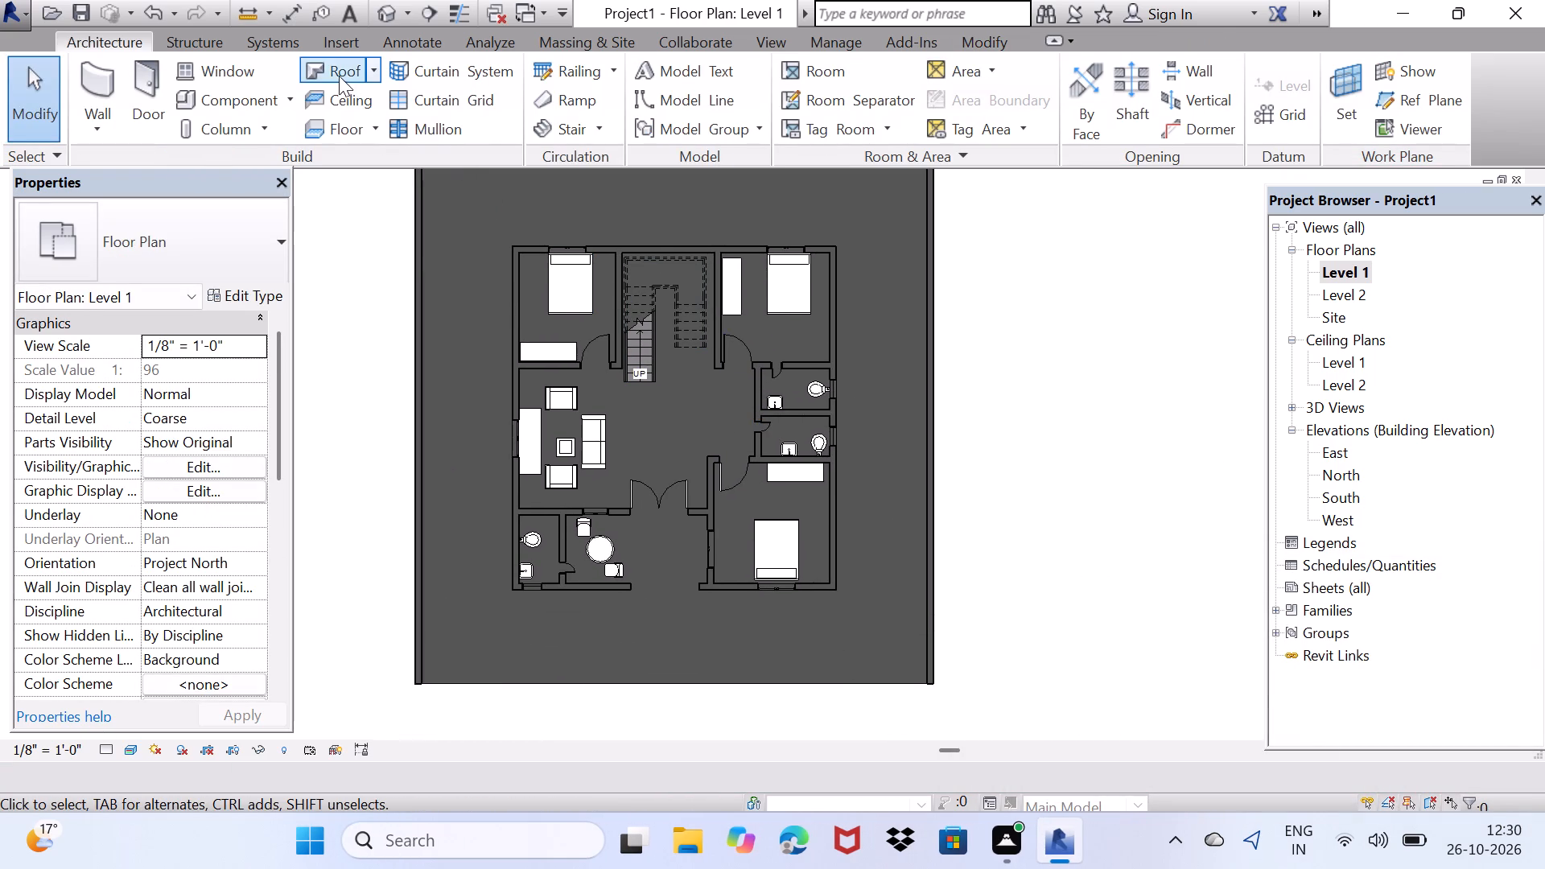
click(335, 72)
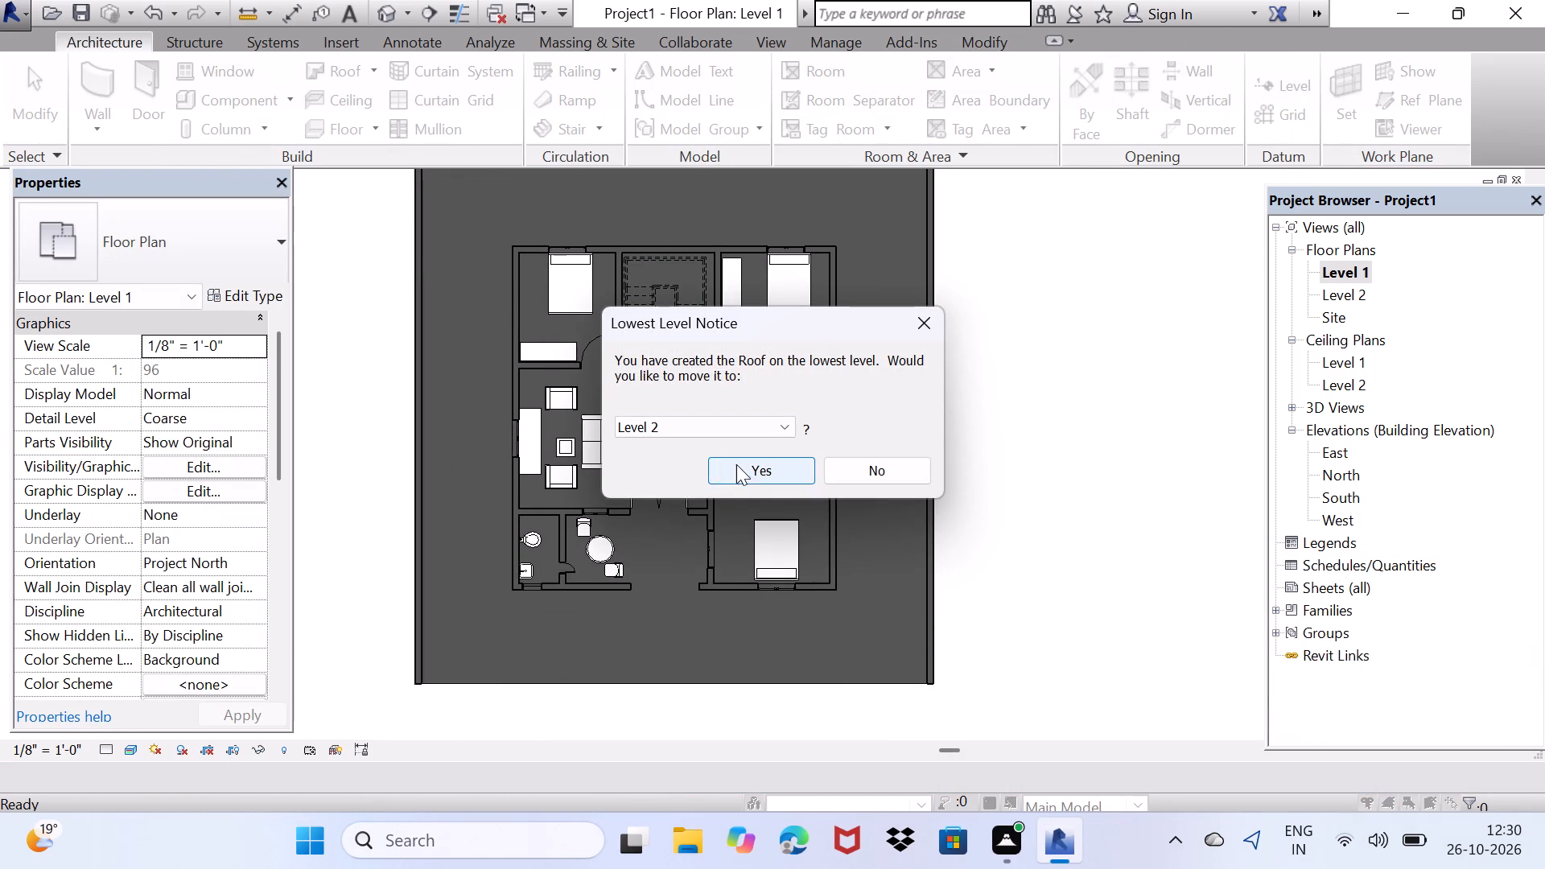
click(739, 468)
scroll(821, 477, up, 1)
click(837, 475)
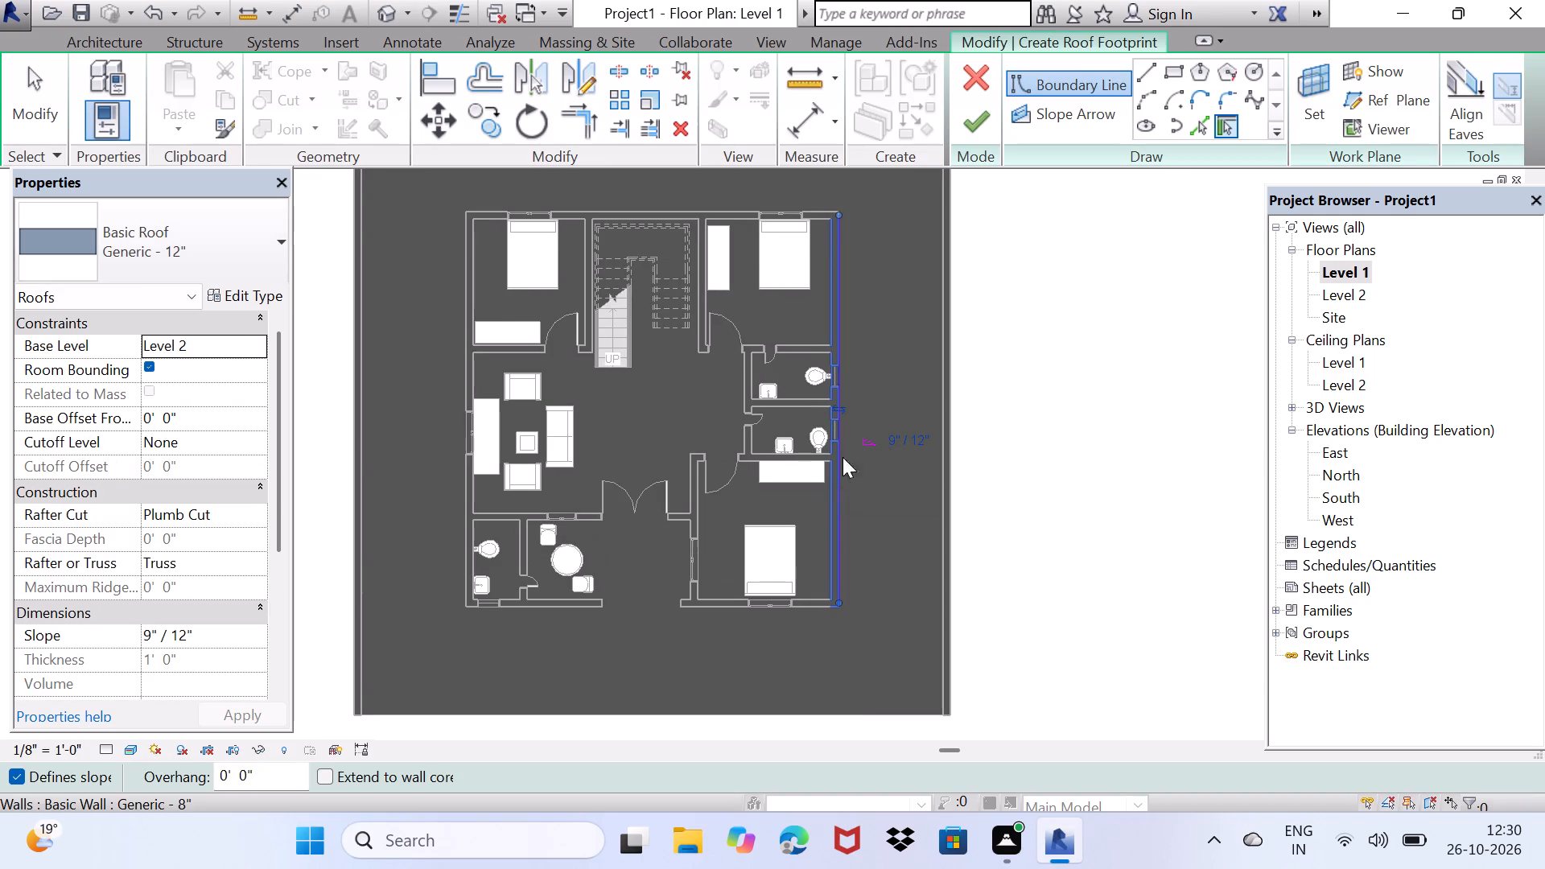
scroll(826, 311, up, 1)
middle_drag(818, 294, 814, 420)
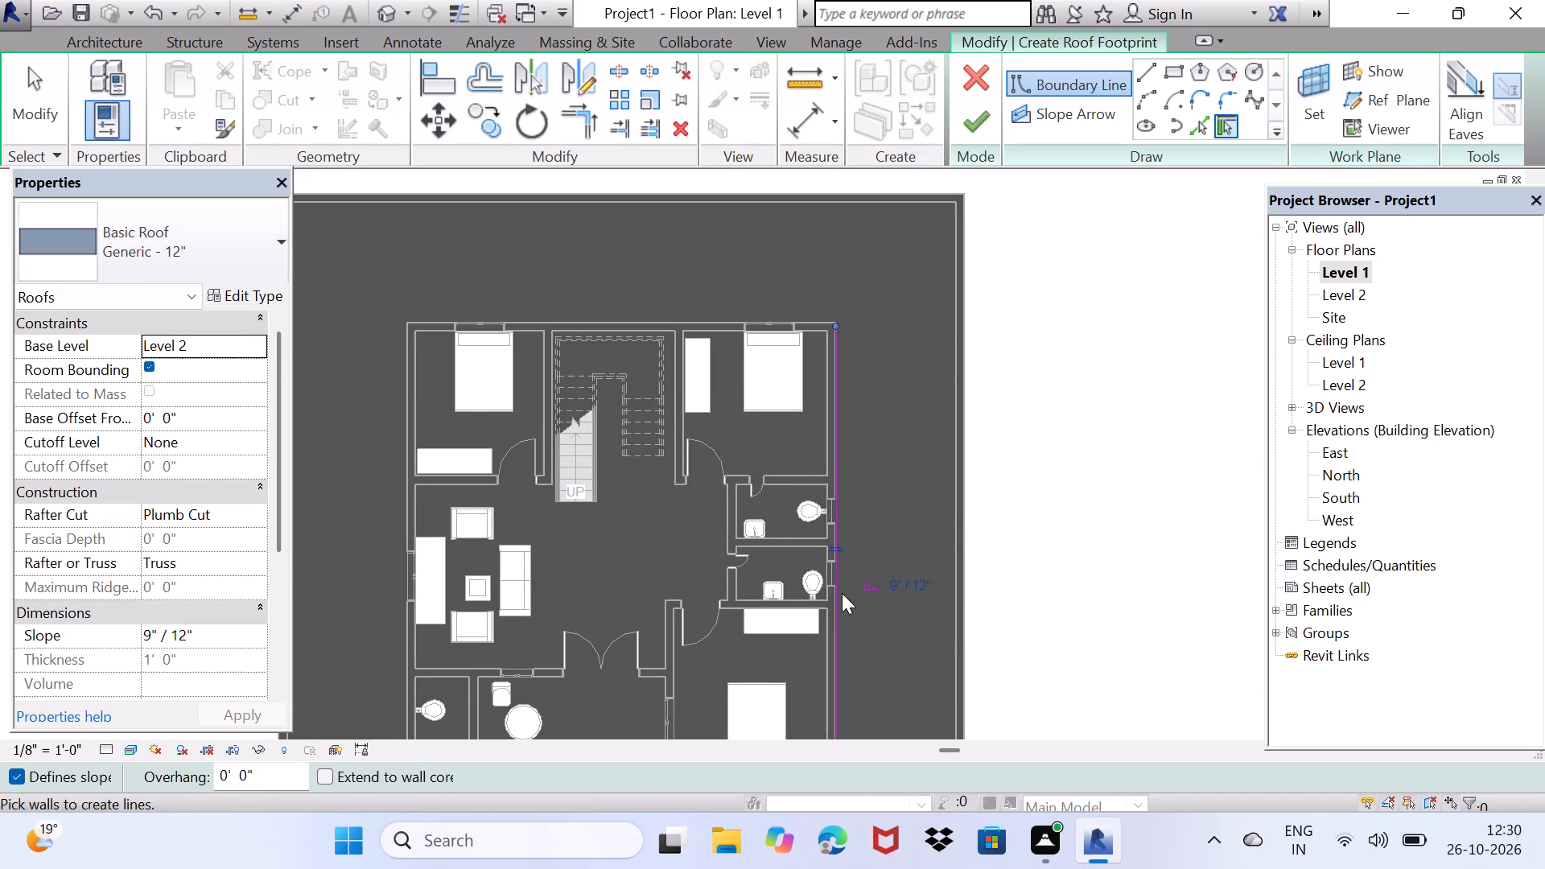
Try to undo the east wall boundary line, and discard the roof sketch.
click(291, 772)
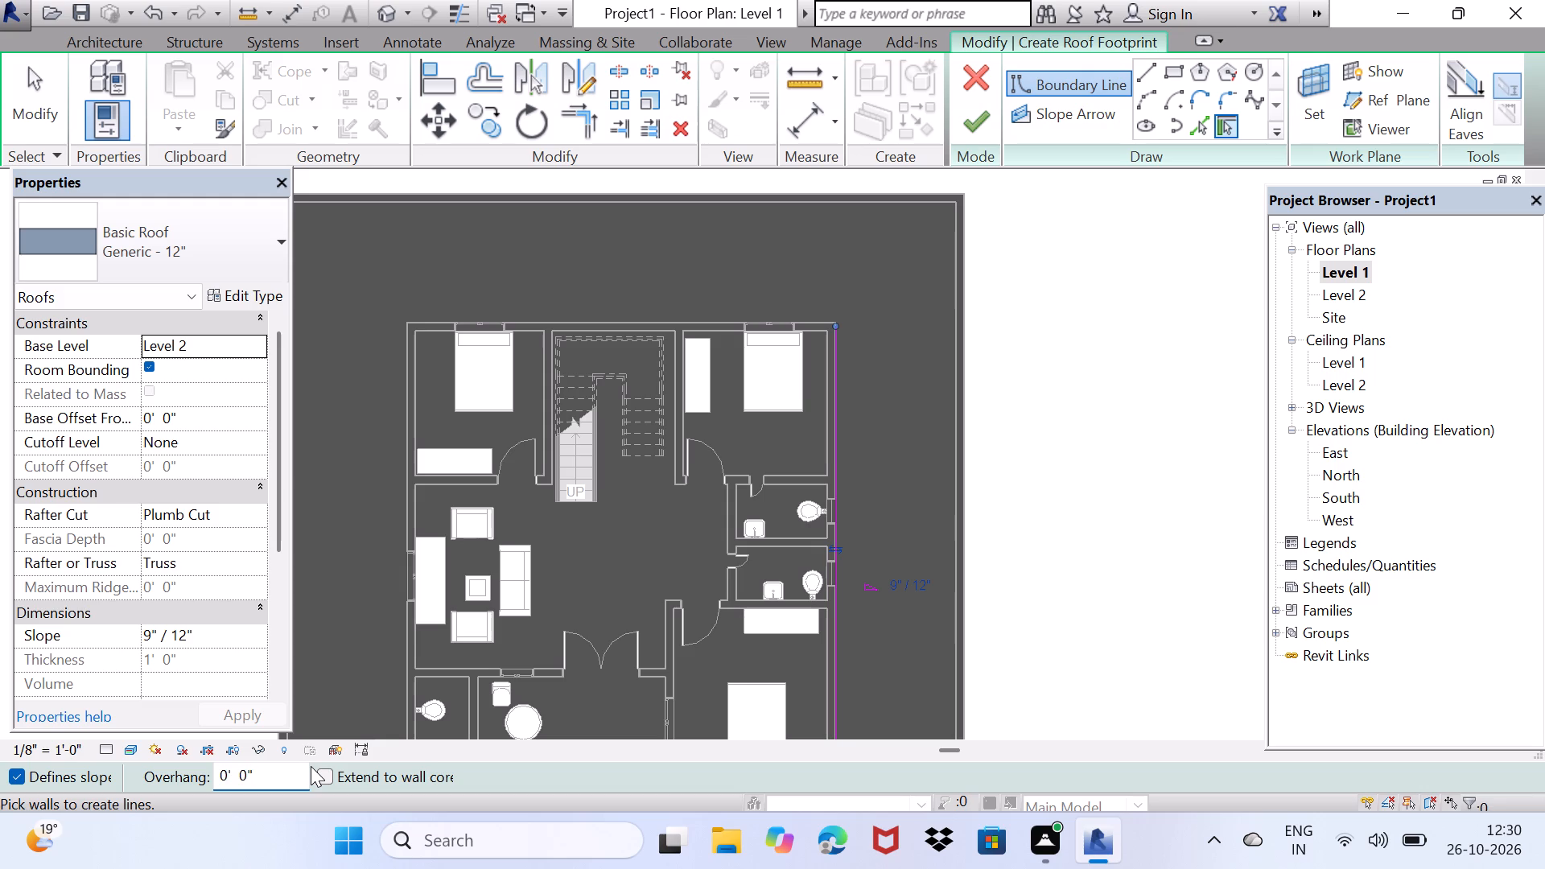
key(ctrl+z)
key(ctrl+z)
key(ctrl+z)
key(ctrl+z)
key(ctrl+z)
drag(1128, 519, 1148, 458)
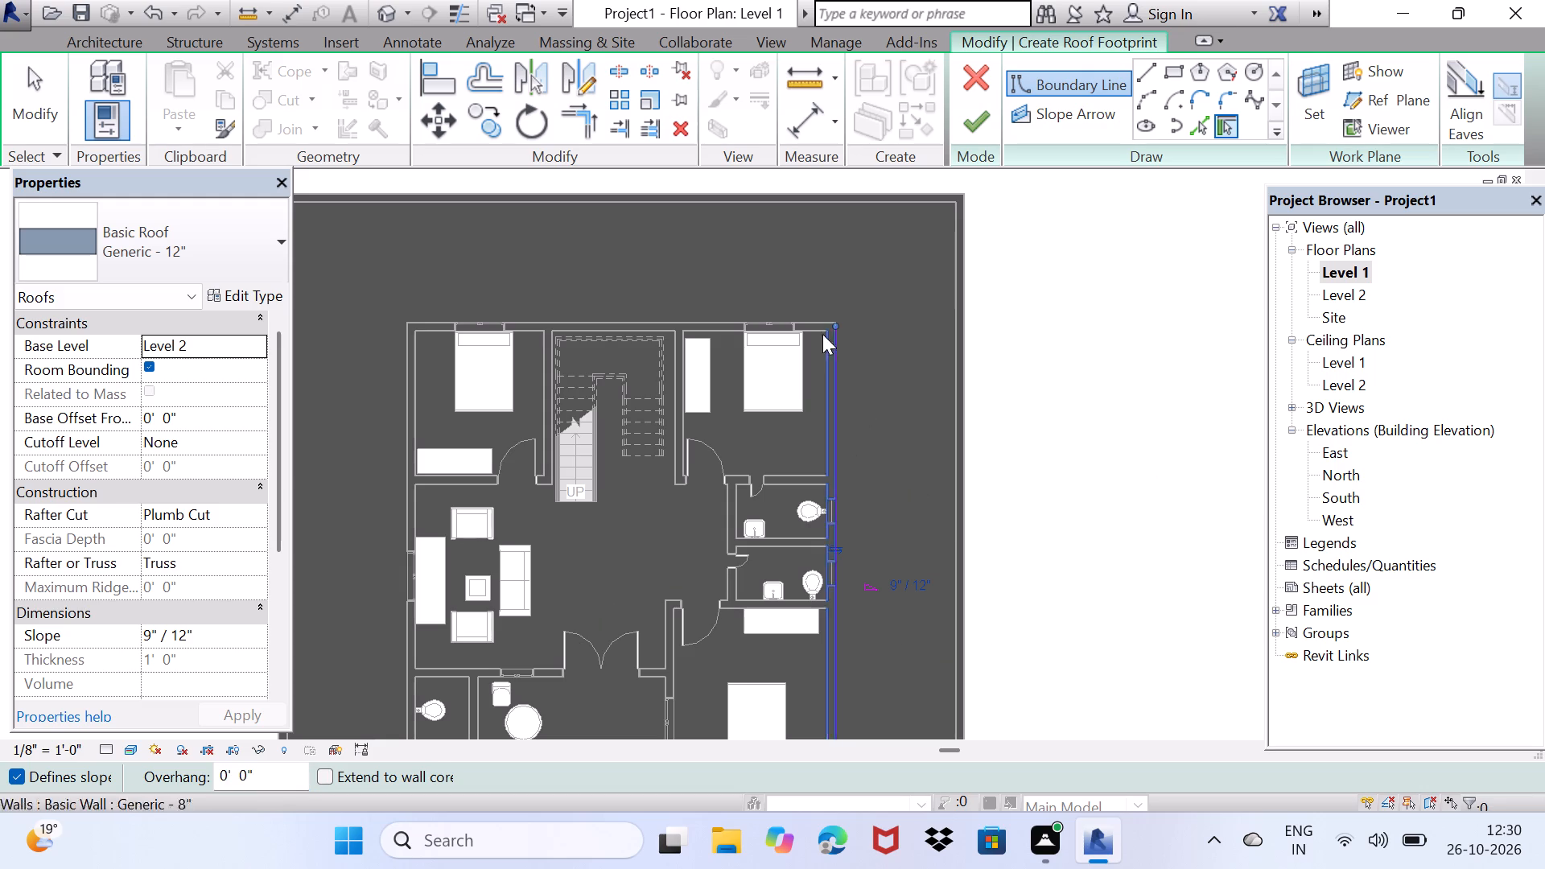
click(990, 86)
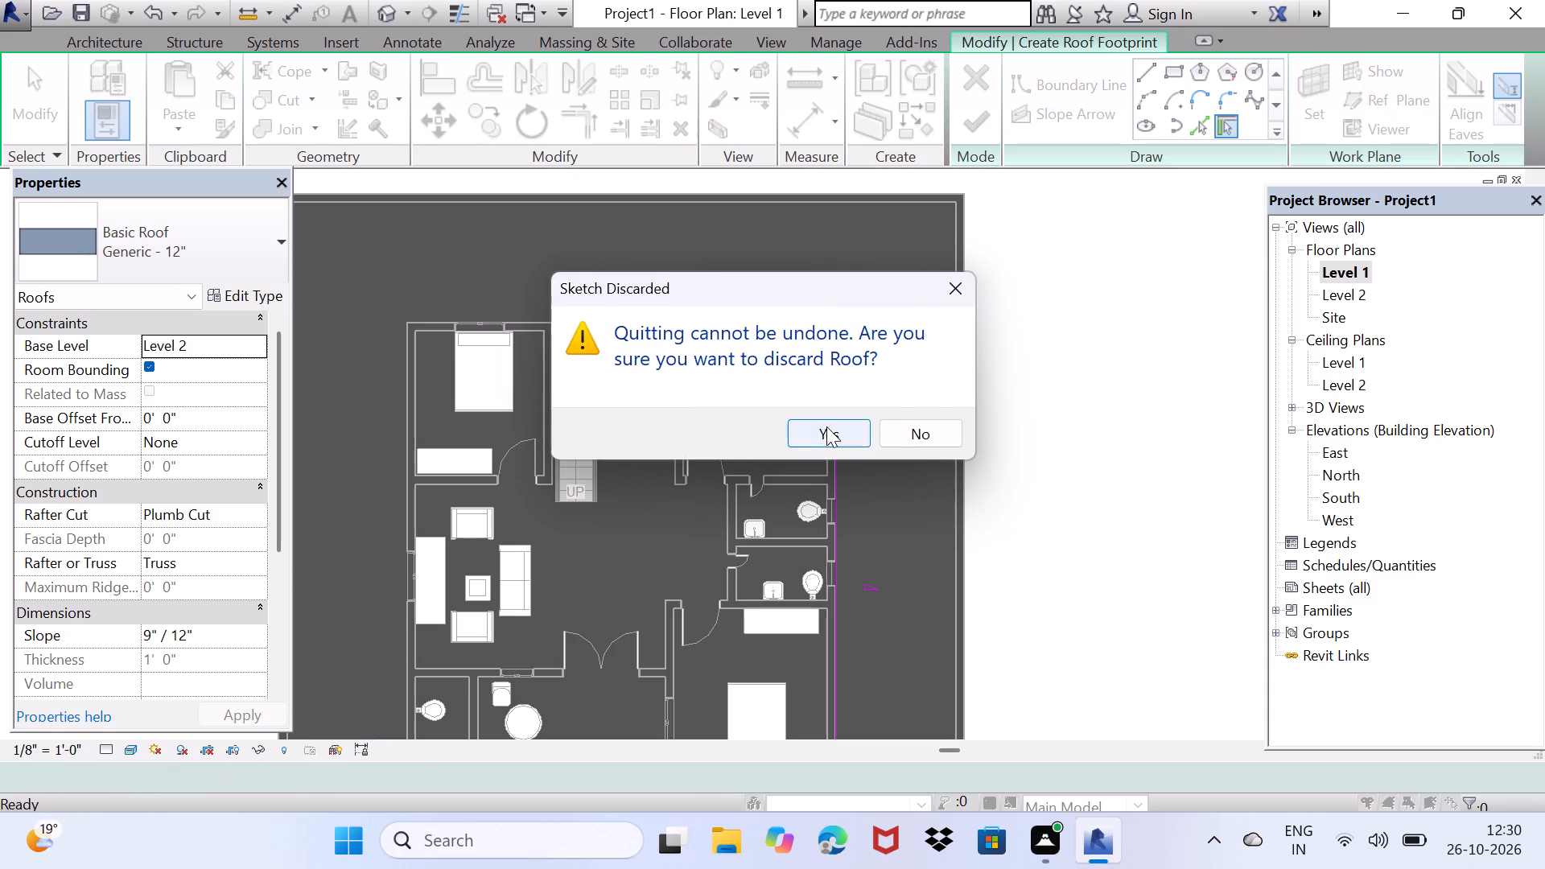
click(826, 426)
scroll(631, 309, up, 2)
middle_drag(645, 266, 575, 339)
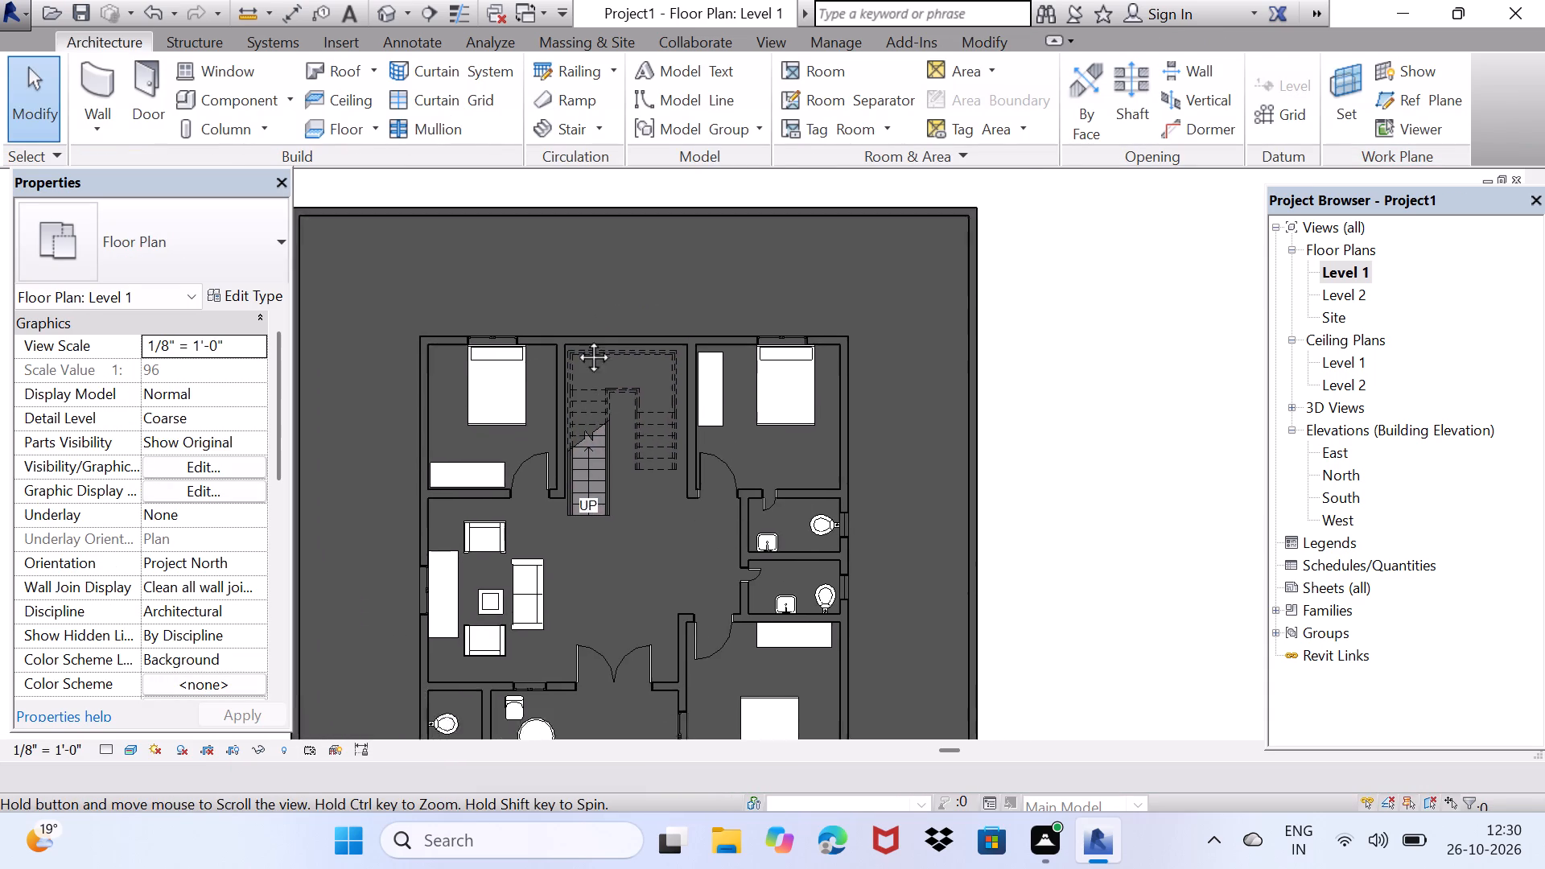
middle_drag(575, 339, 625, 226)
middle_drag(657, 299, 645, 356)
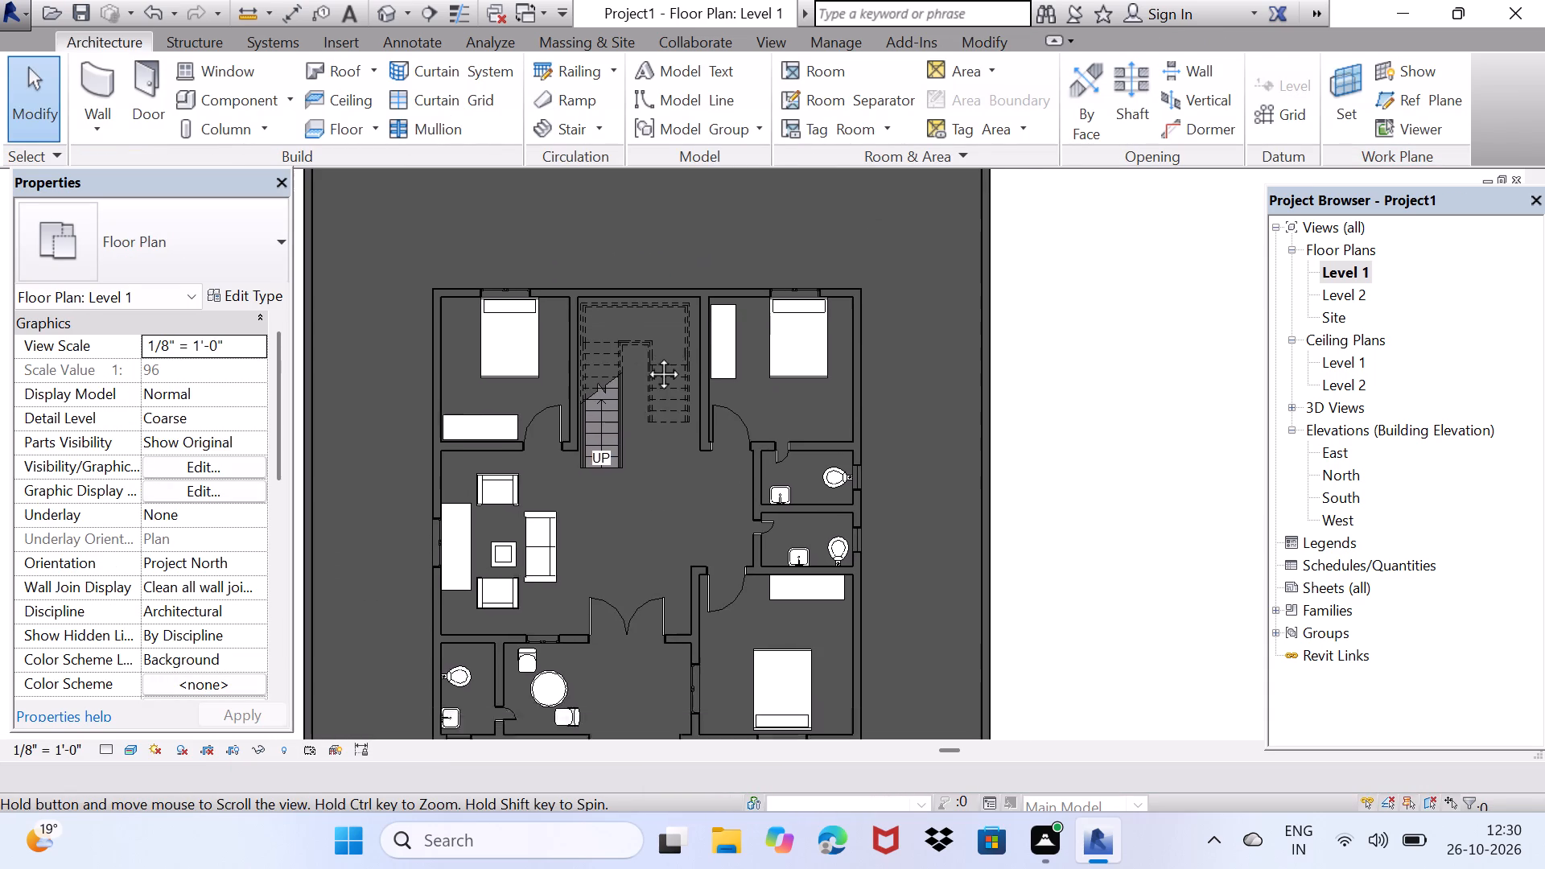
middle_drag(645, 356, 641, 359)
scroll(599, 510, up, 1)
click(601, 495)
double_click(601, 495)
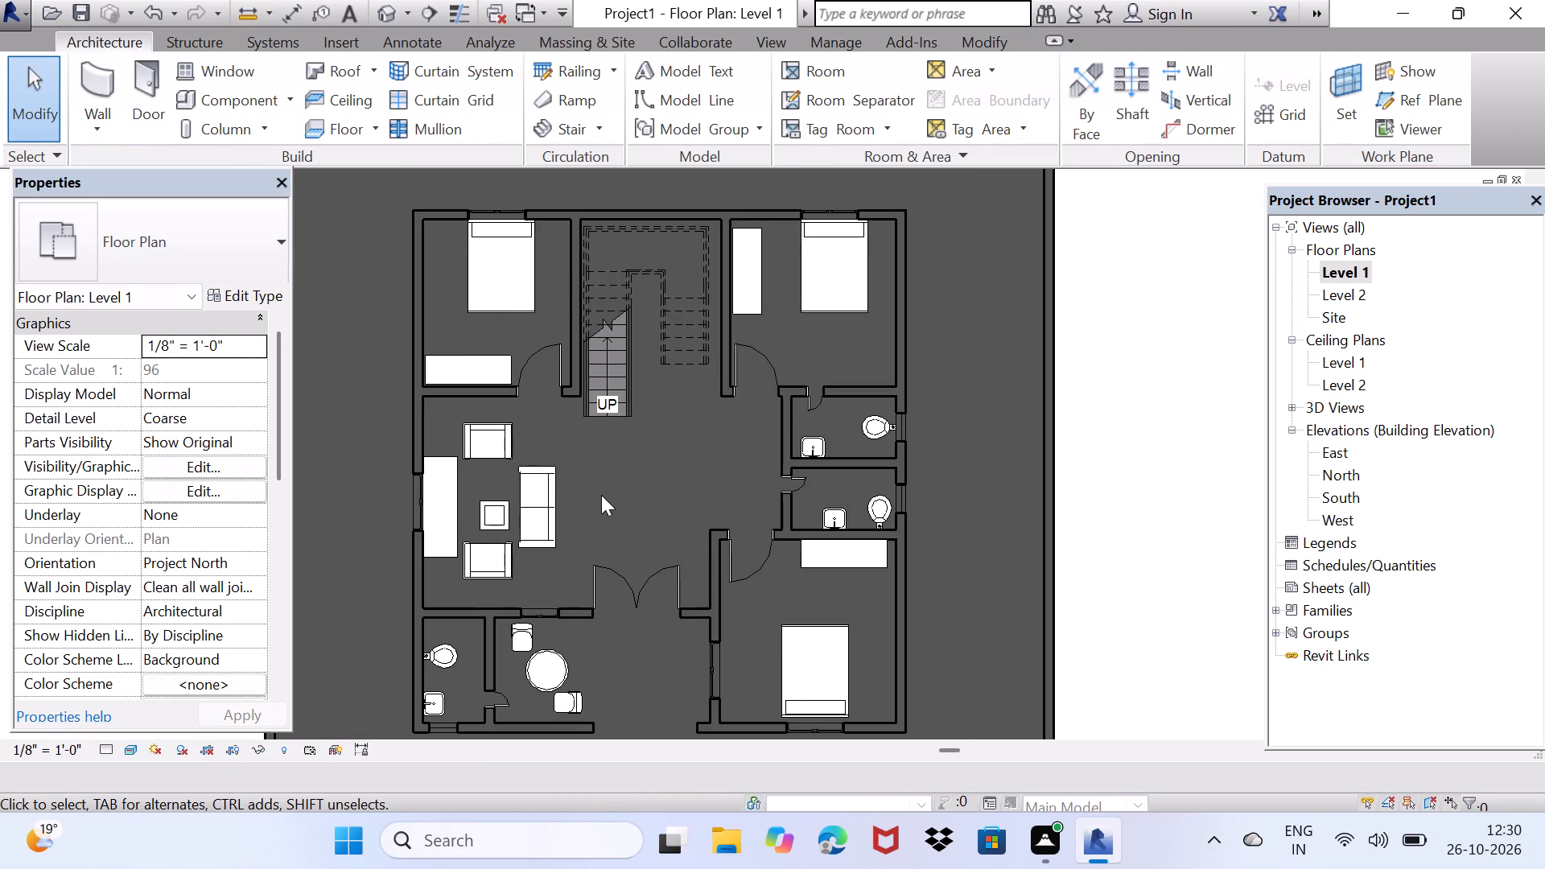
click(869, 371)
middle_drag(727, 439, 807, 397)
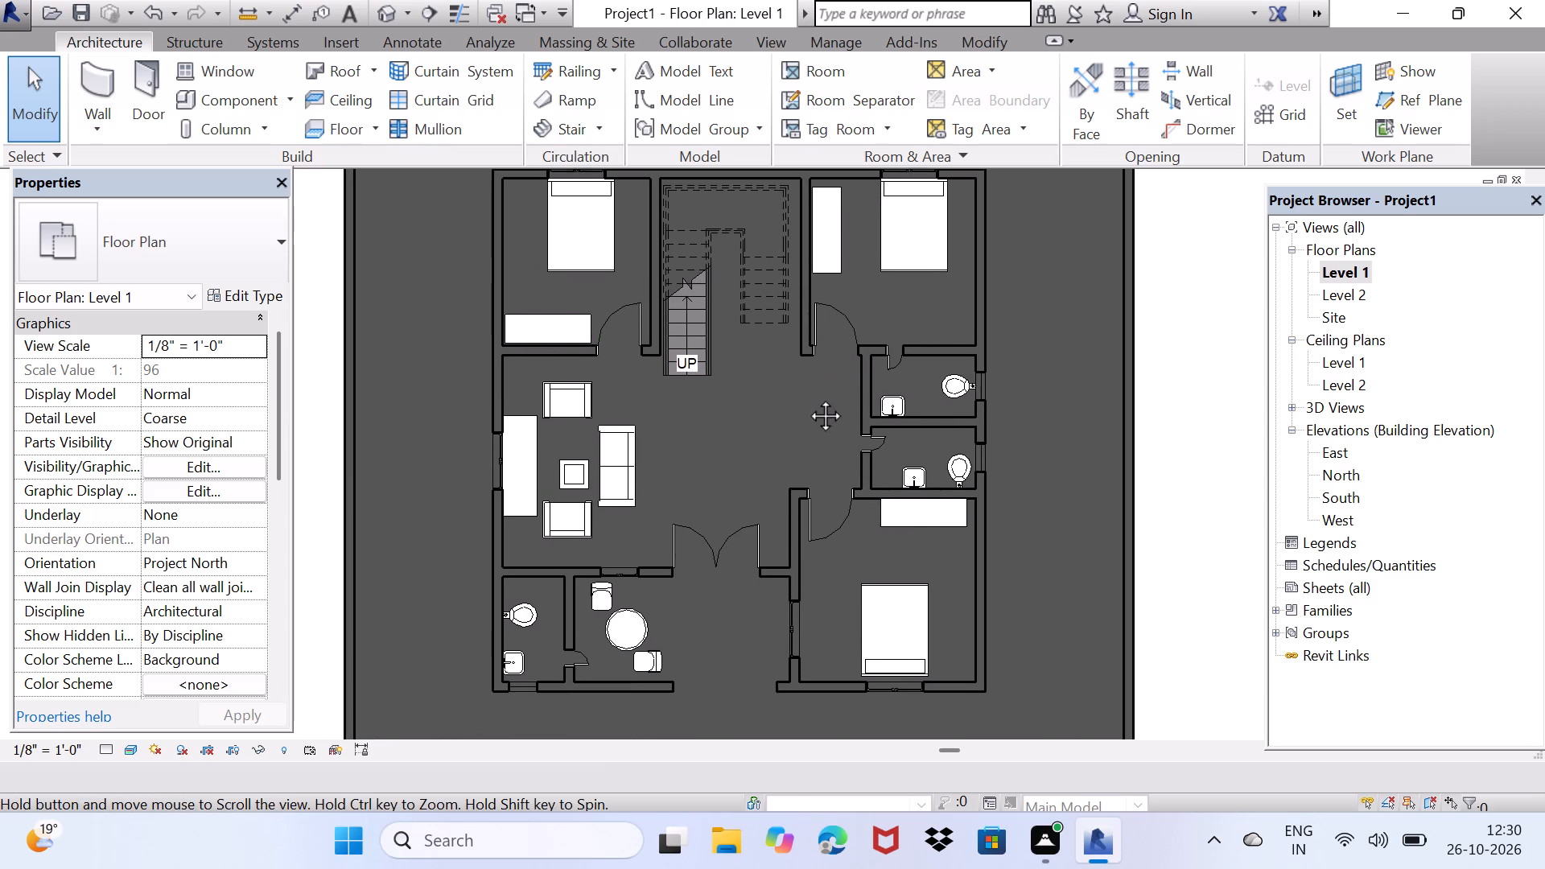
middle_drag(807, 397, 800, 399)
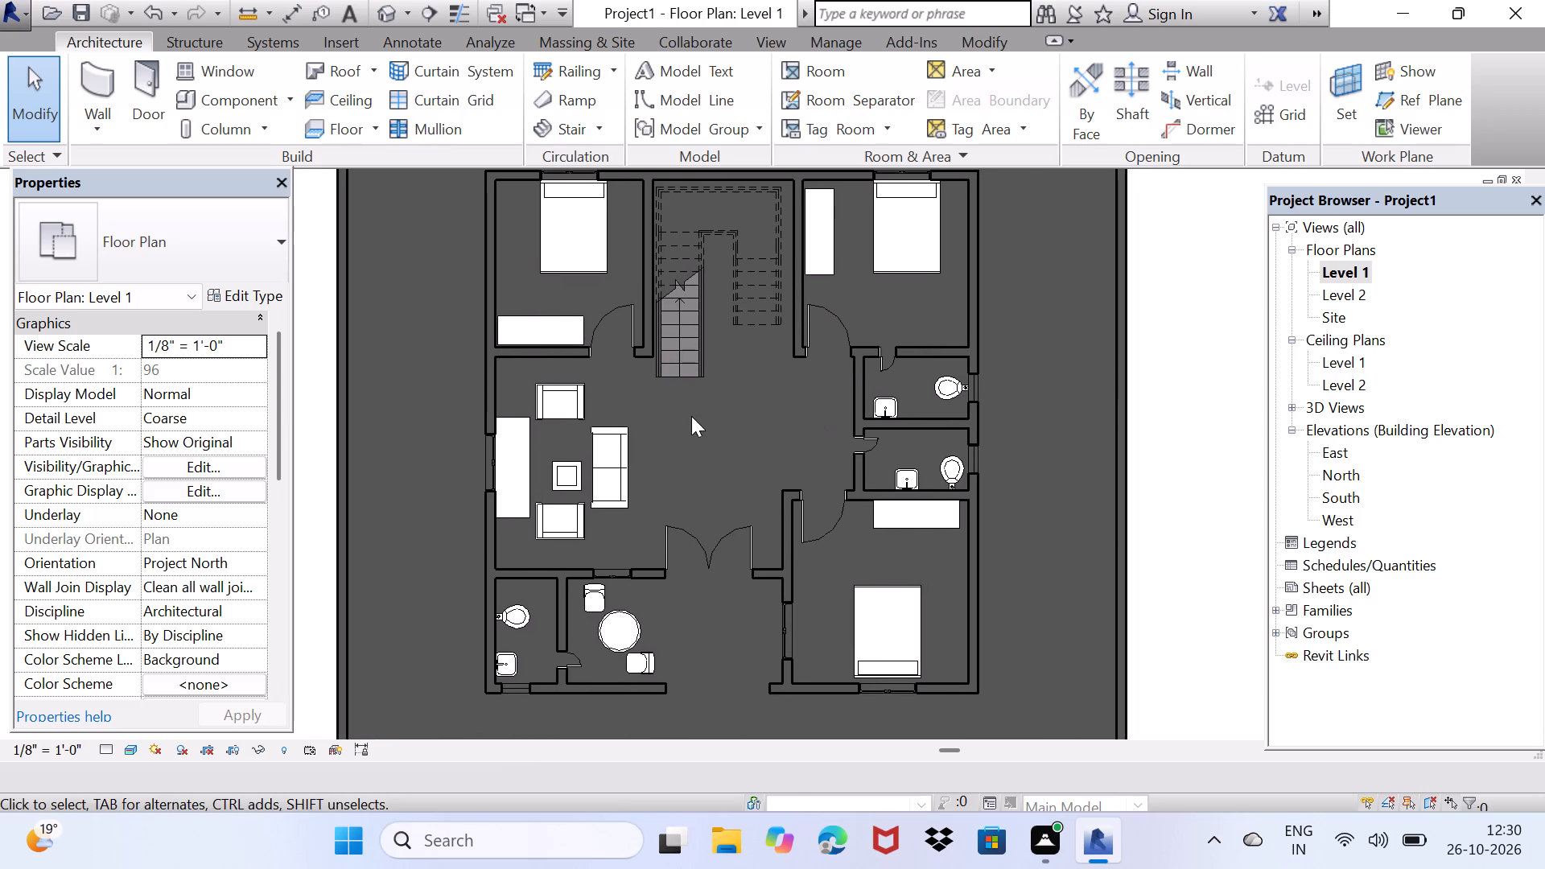
Examine the furnished rooms of the Level 1 plan.
scroll(685, 416, down, 1)
middle_drag(690, 415, 661, 480)
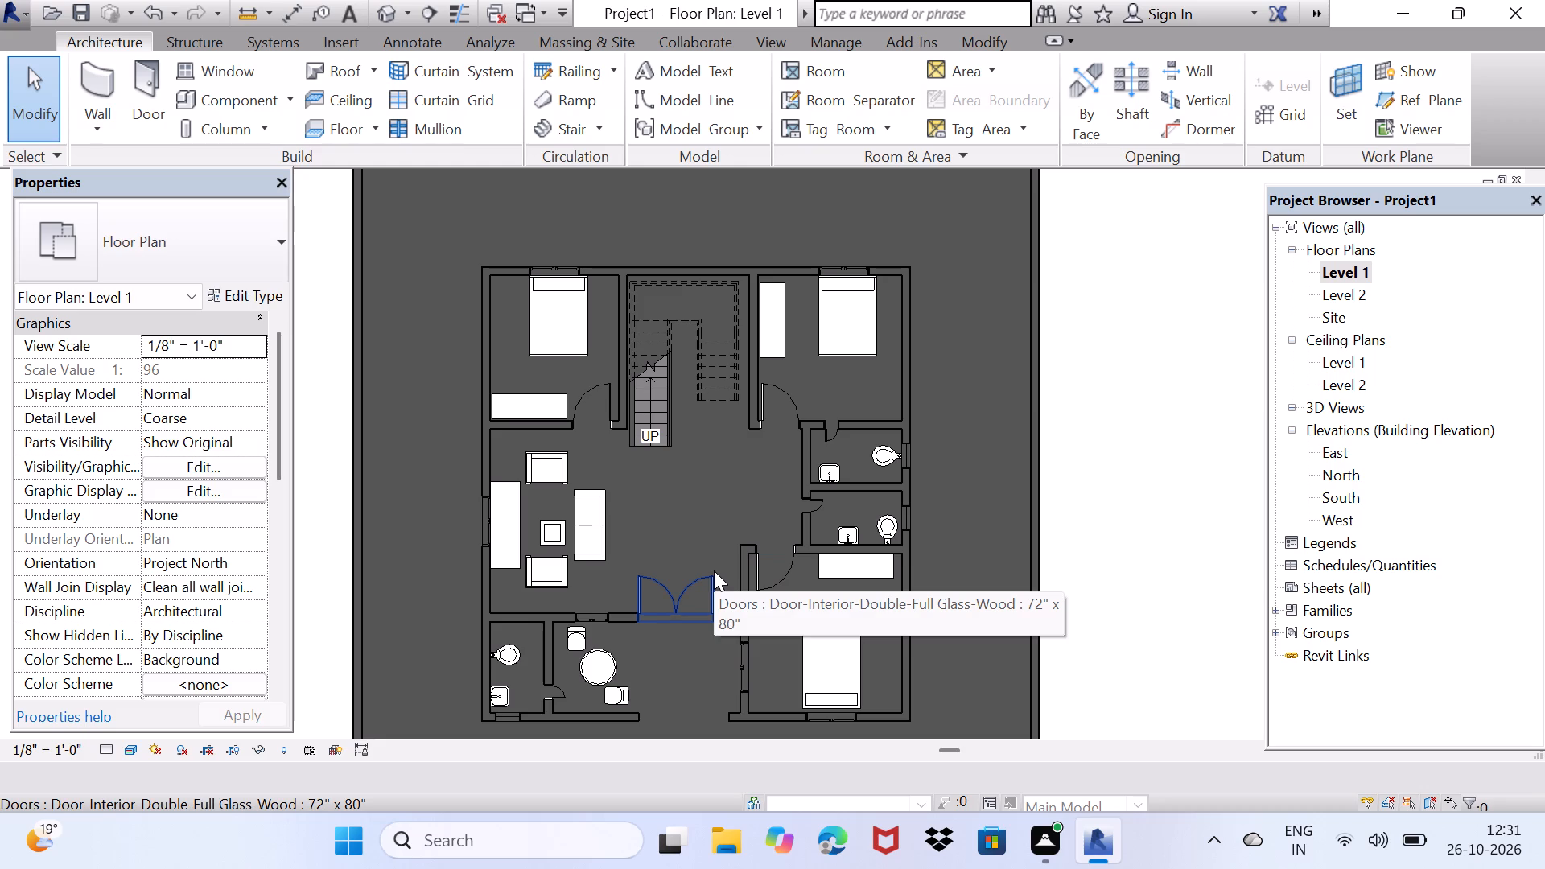
scroll(714, 570, down, 1)
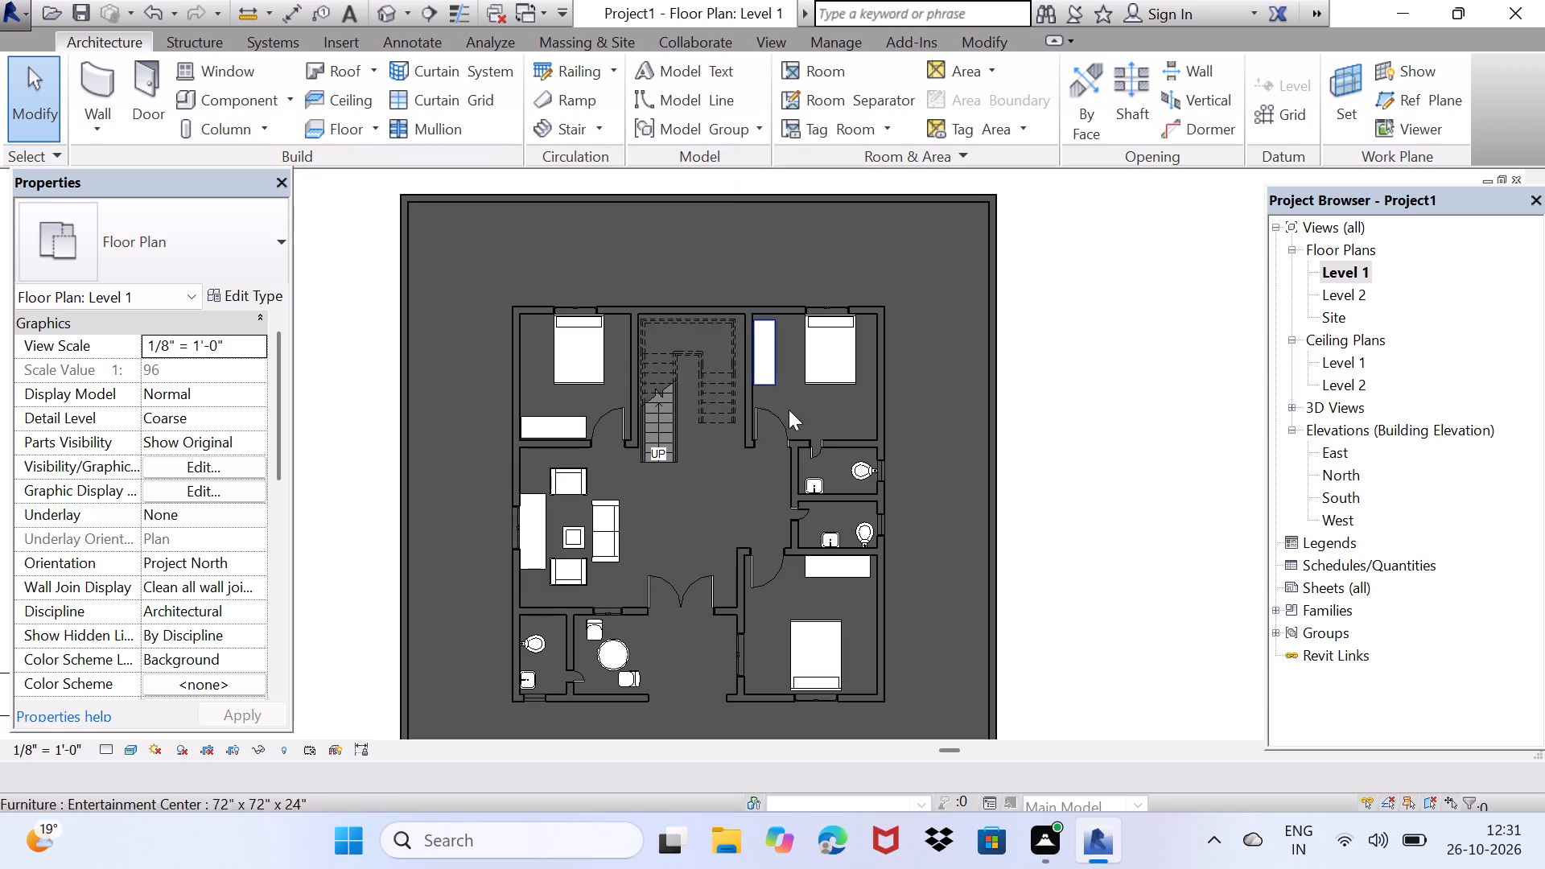
scroll(791, 429, down, 2)
scroll(620, 475, up, 2)
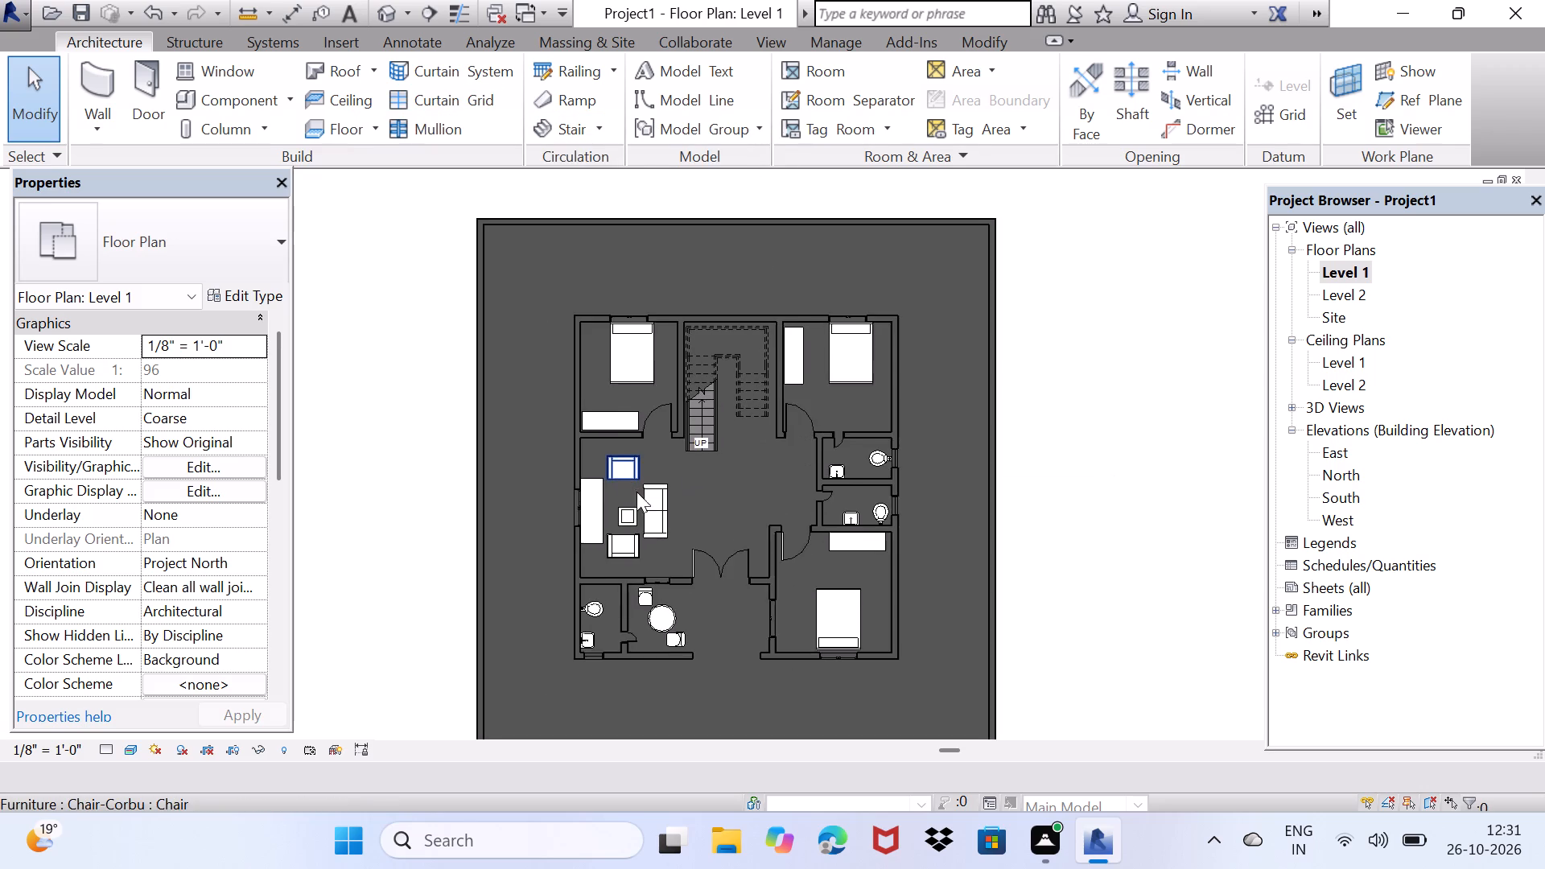
scroll(632, 525, up, 4)
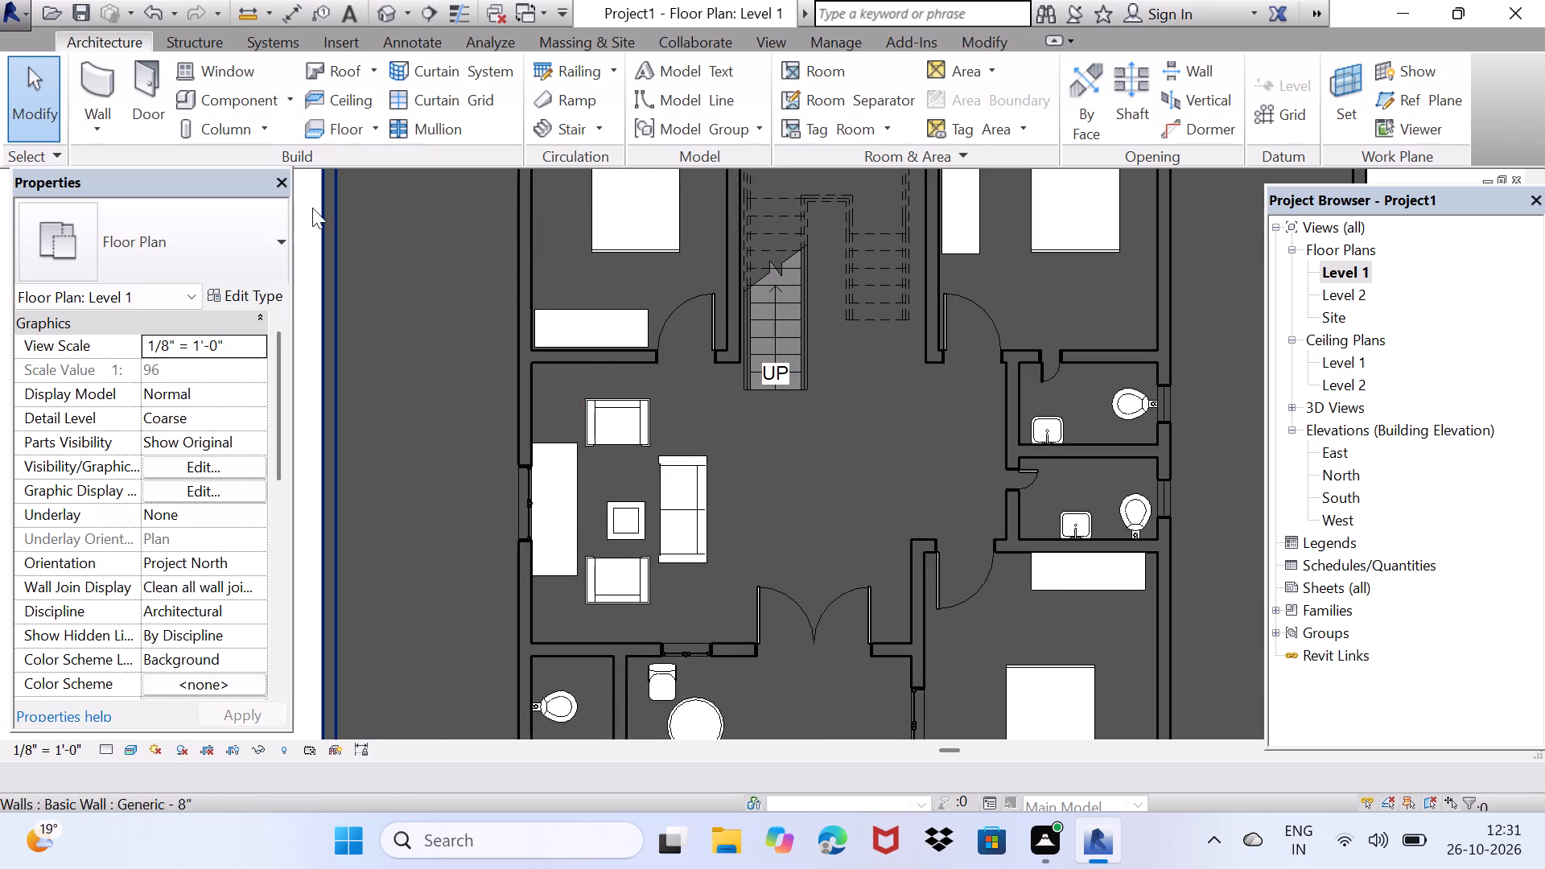
Open the 3D view and inspect the living room around the flat-screen TV and the table below the window.
click(384, 8)
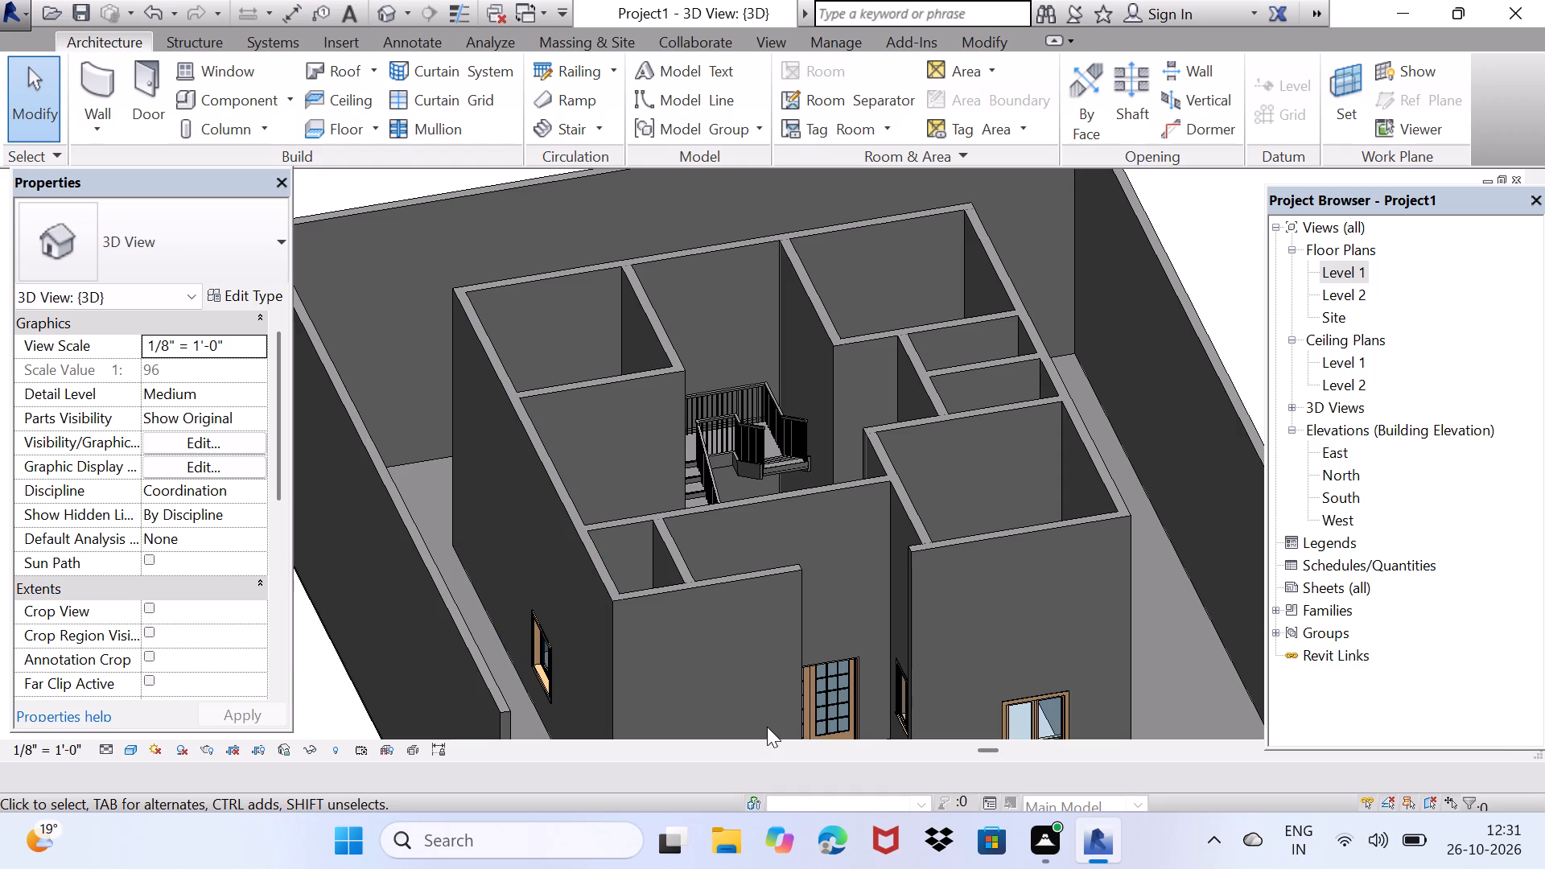
middle_drag(767, 727, 616, 749)
scroll(850, 621, up, 1)
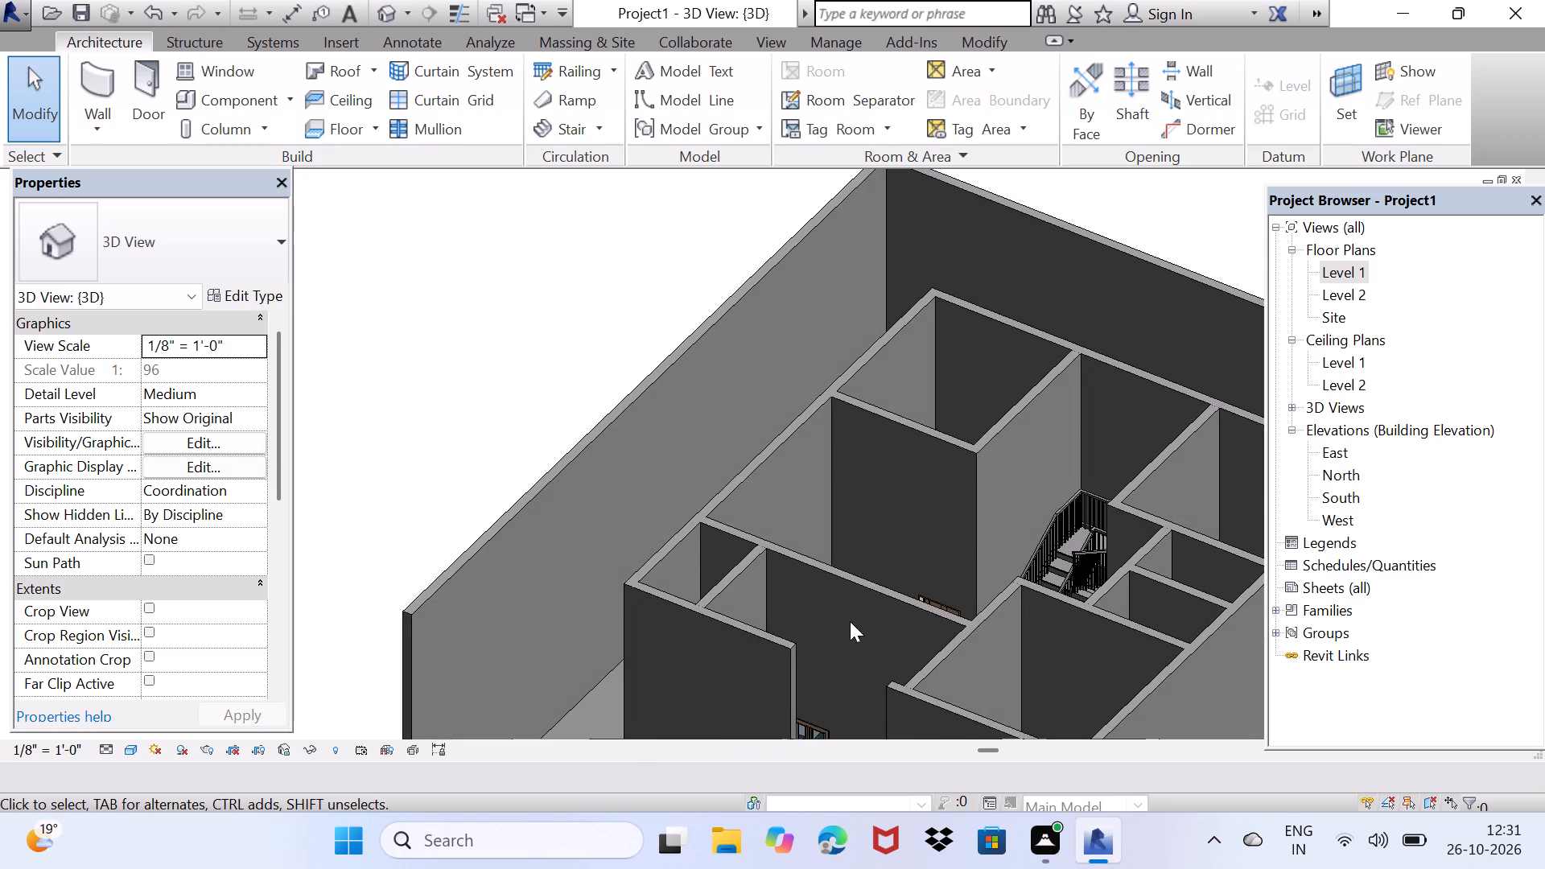
middle_drag(963, 603, 723, 542)
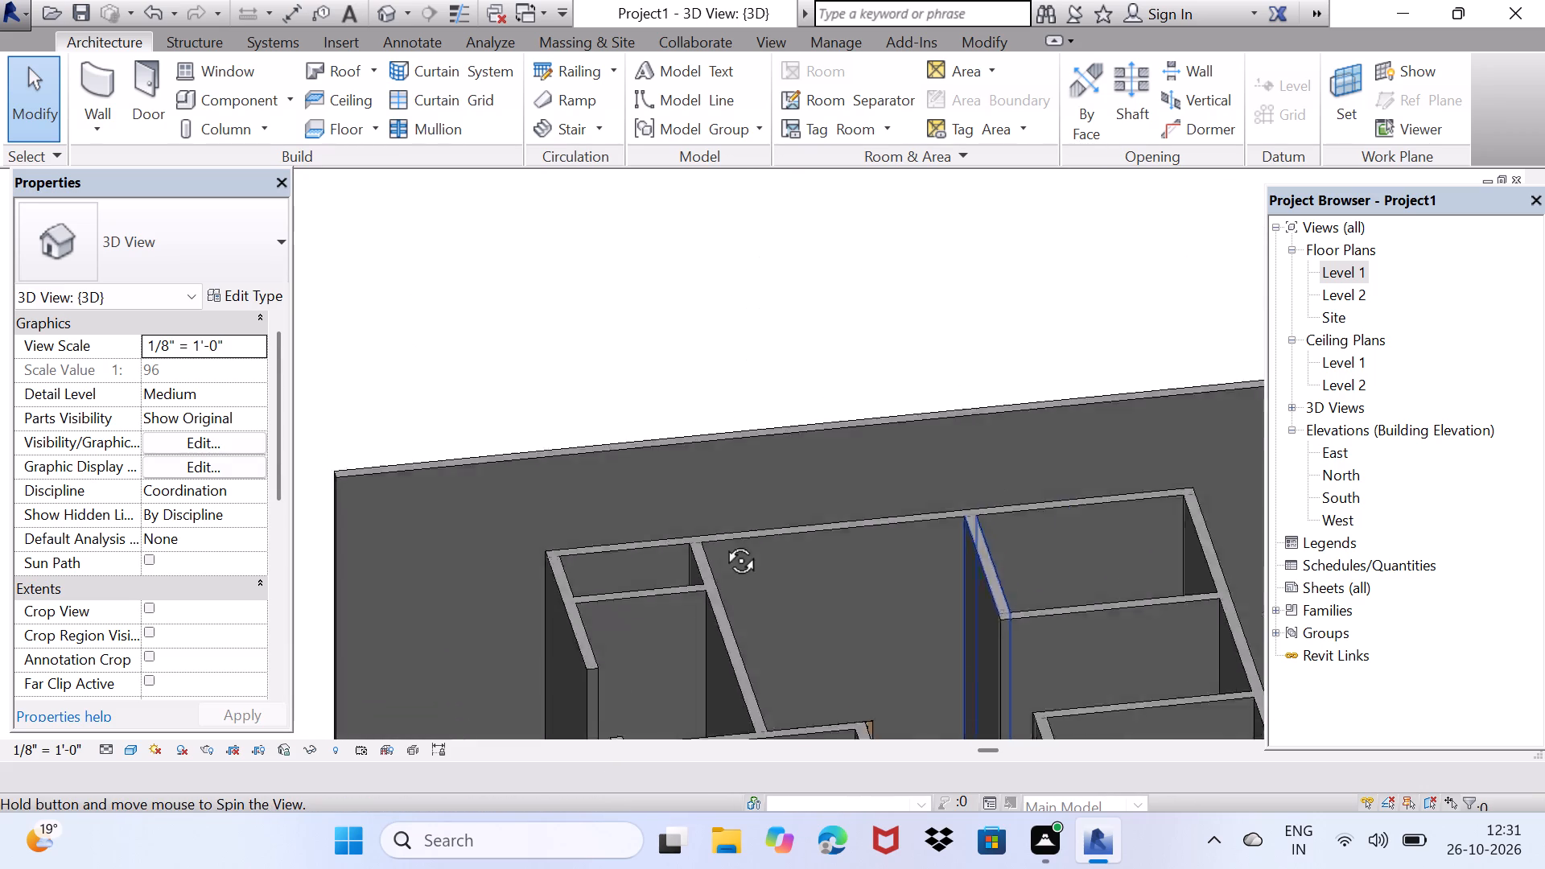
middle_drag(723, 542, 712, 592)
scroll(832, 678, up, 1)
middle_drag(837, 661, 844, 610)
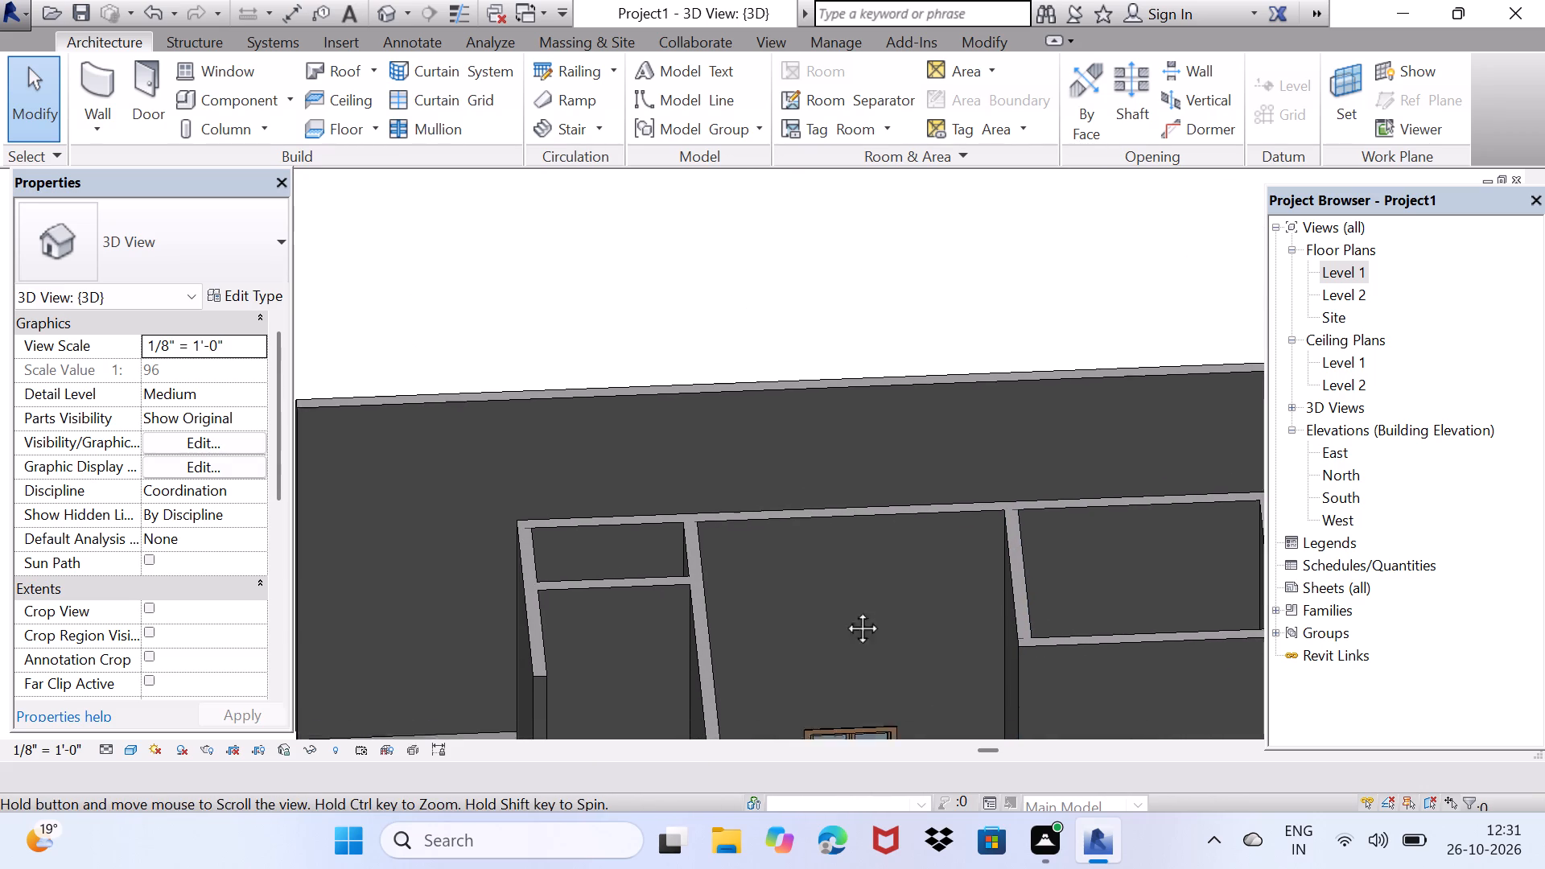
middle_drag(844, 610, 790, 406)
scroll(797, 565, up, 2)
scroll(897, 559, up, 1)
middle_drag(897, 559, 844, 541)
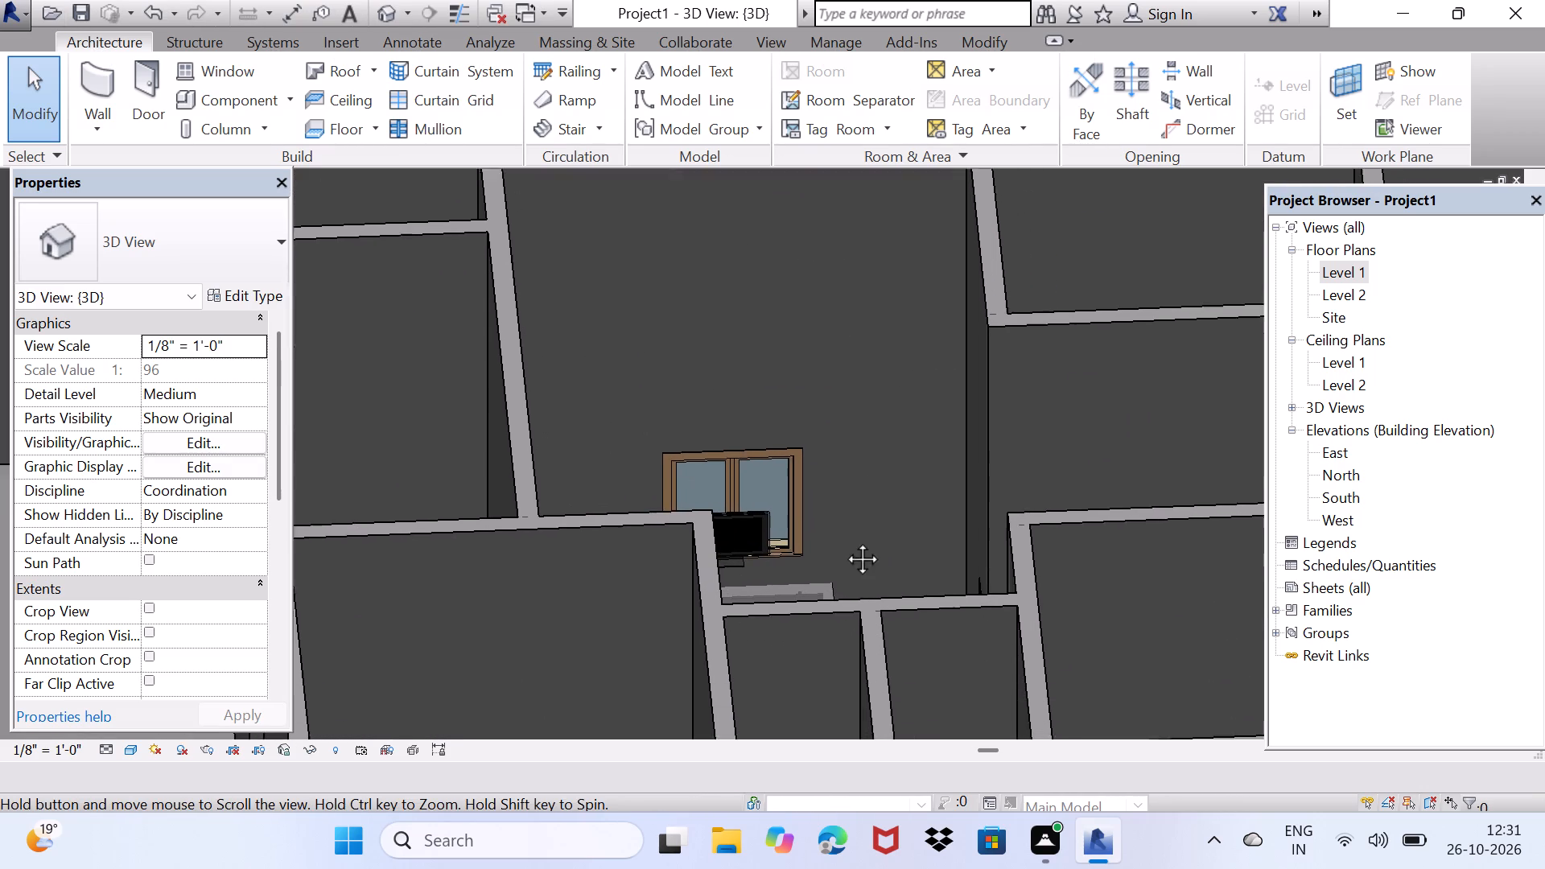
middle_drag(844, 541, 796, 474)
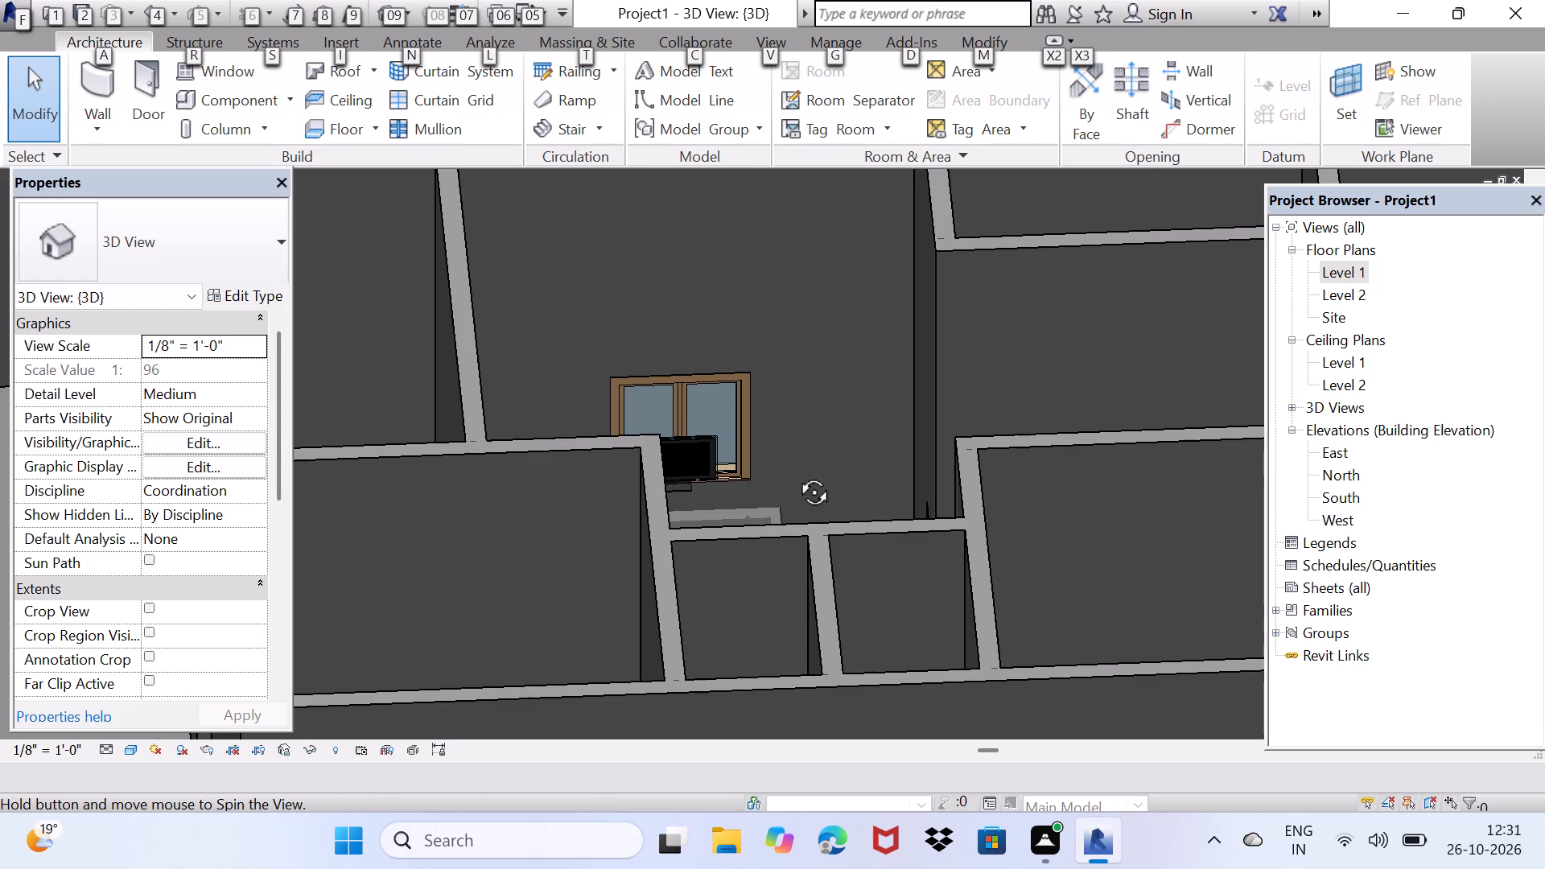
middle_drag(796, 474, 760, 616)
scroll(727, 574, up, 2)
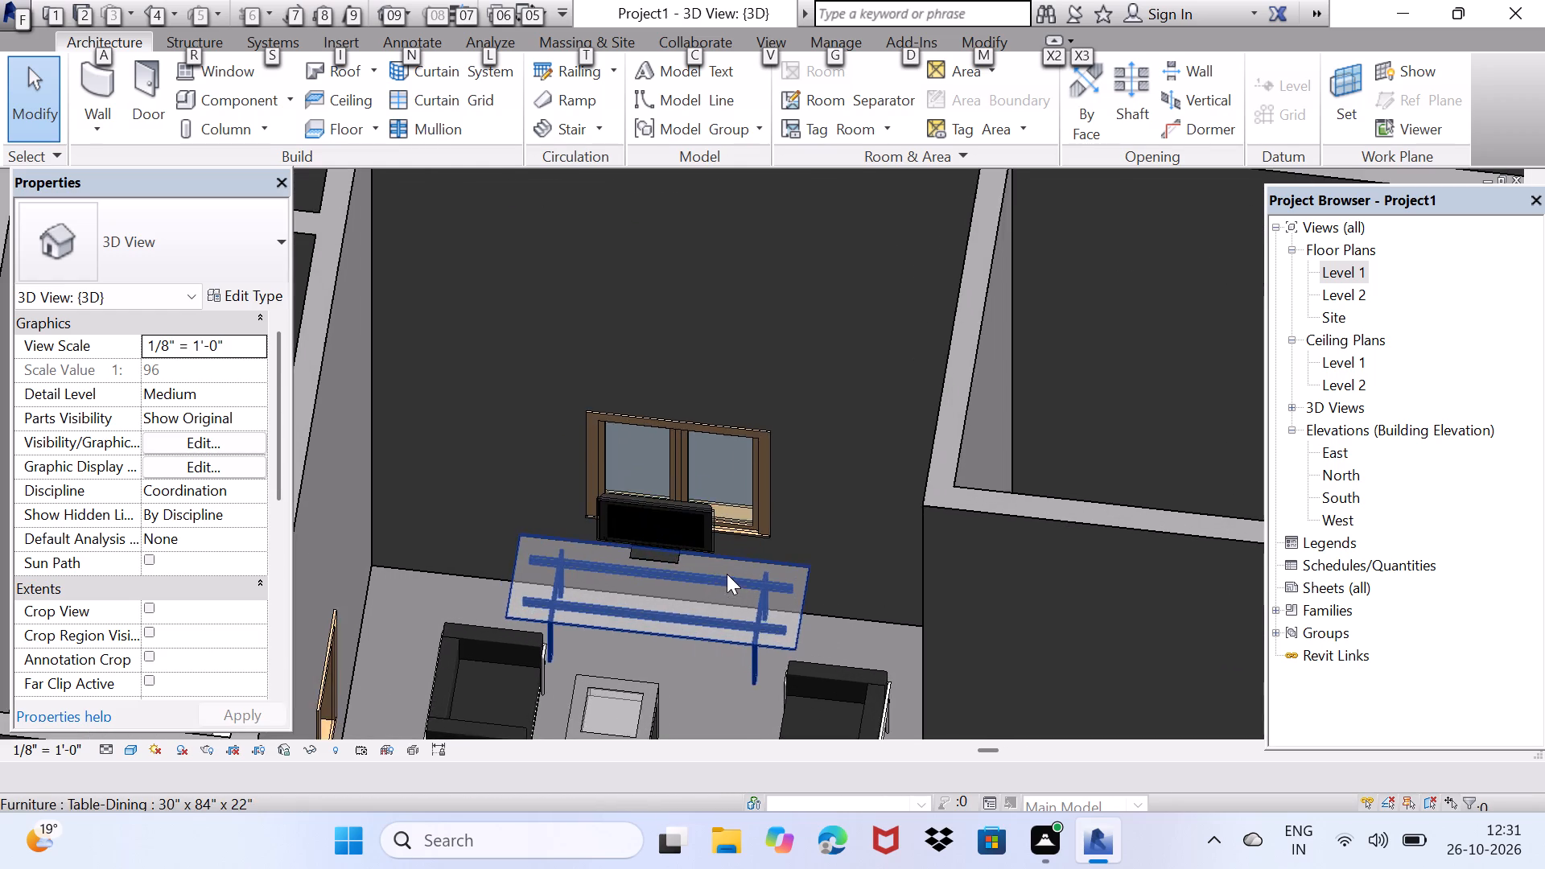
scroll(727, 574, up, 4)
Move the 32" flat-screen TV away from the living room's window wall, over the 30" x 84" table.
click(699, 507)
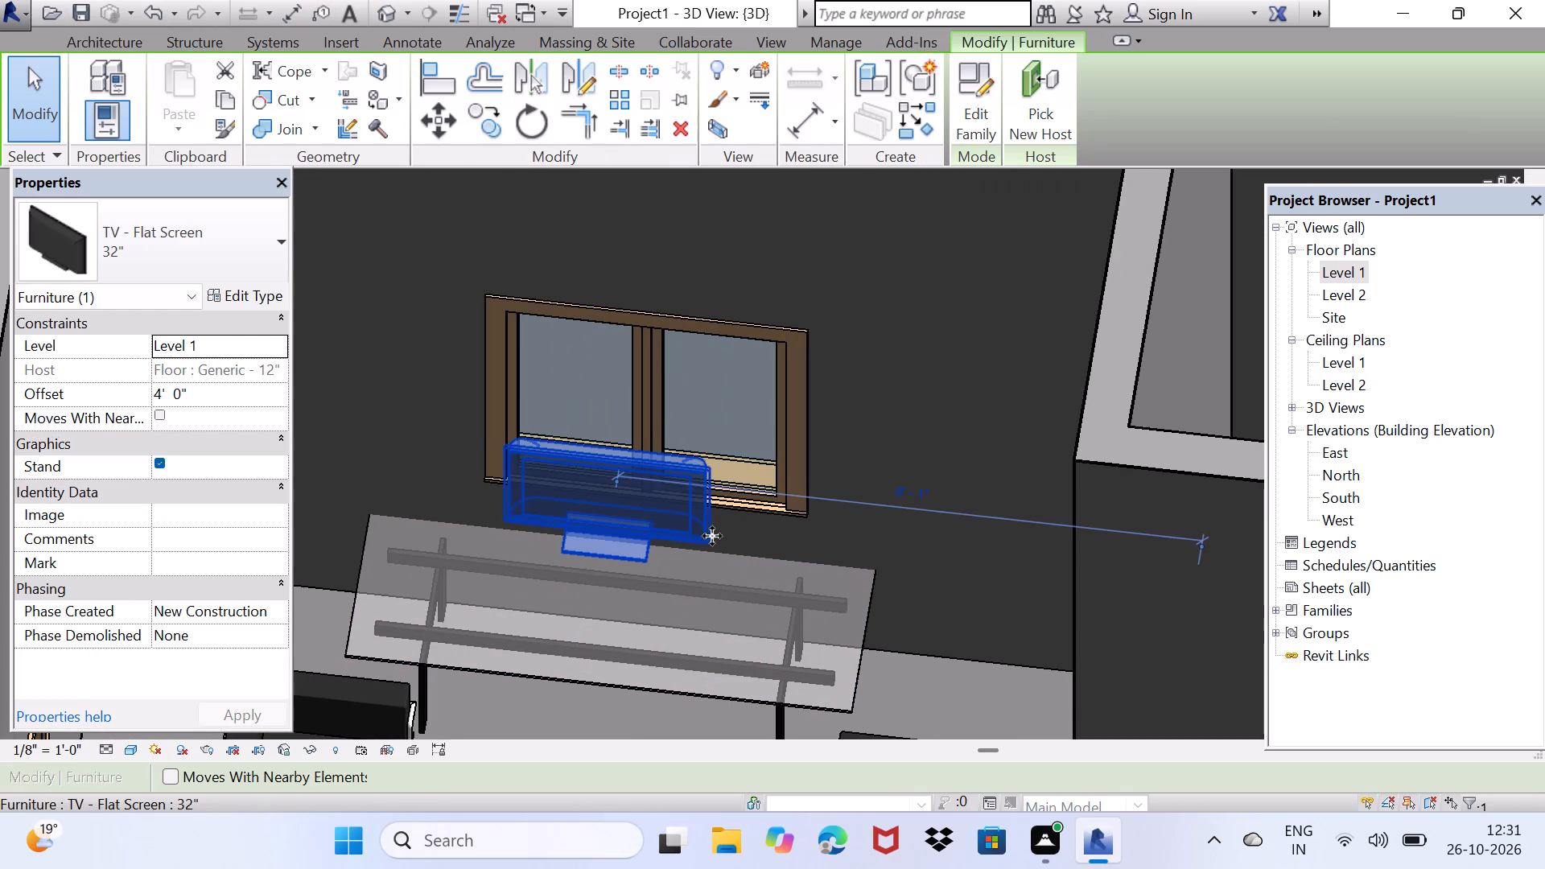
scroll(665, 575, up, 4)
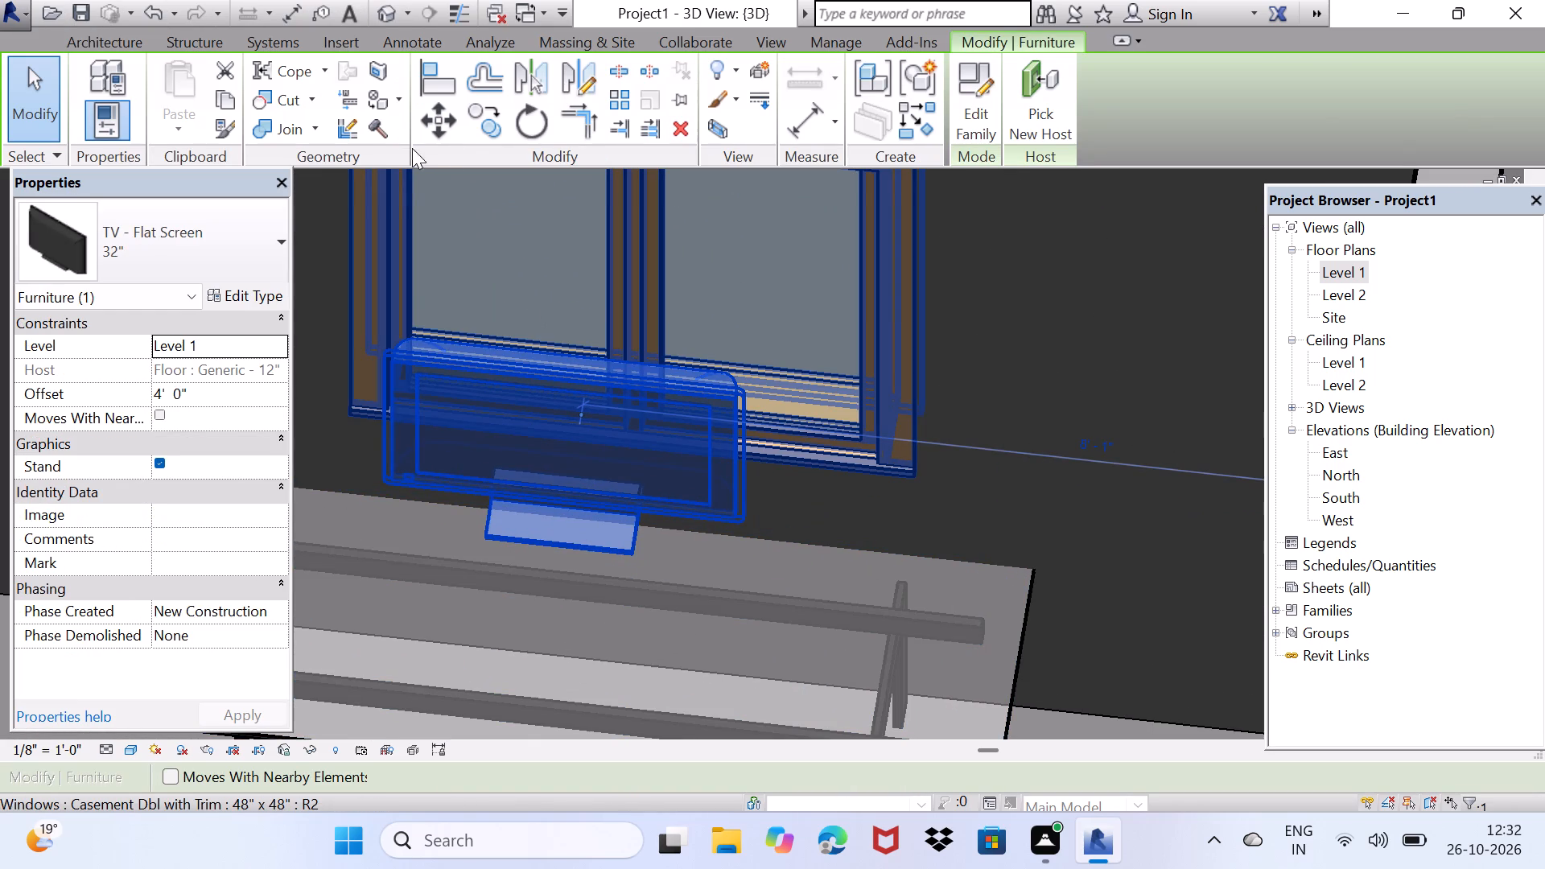
click(439, 130)
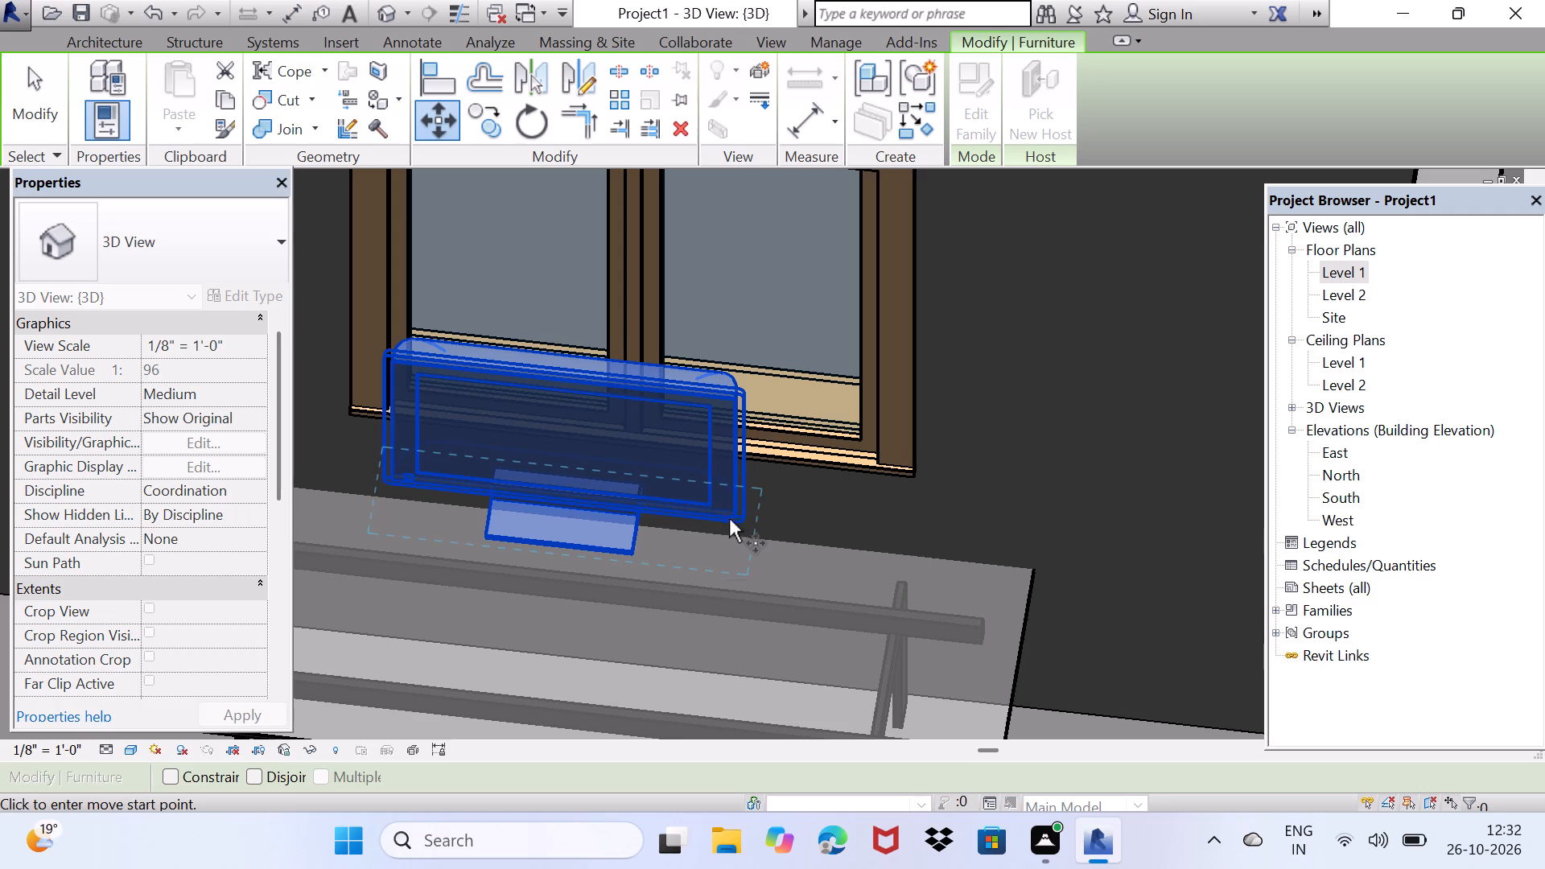
drag(743, 517, 708, 599)
click(708, 599)
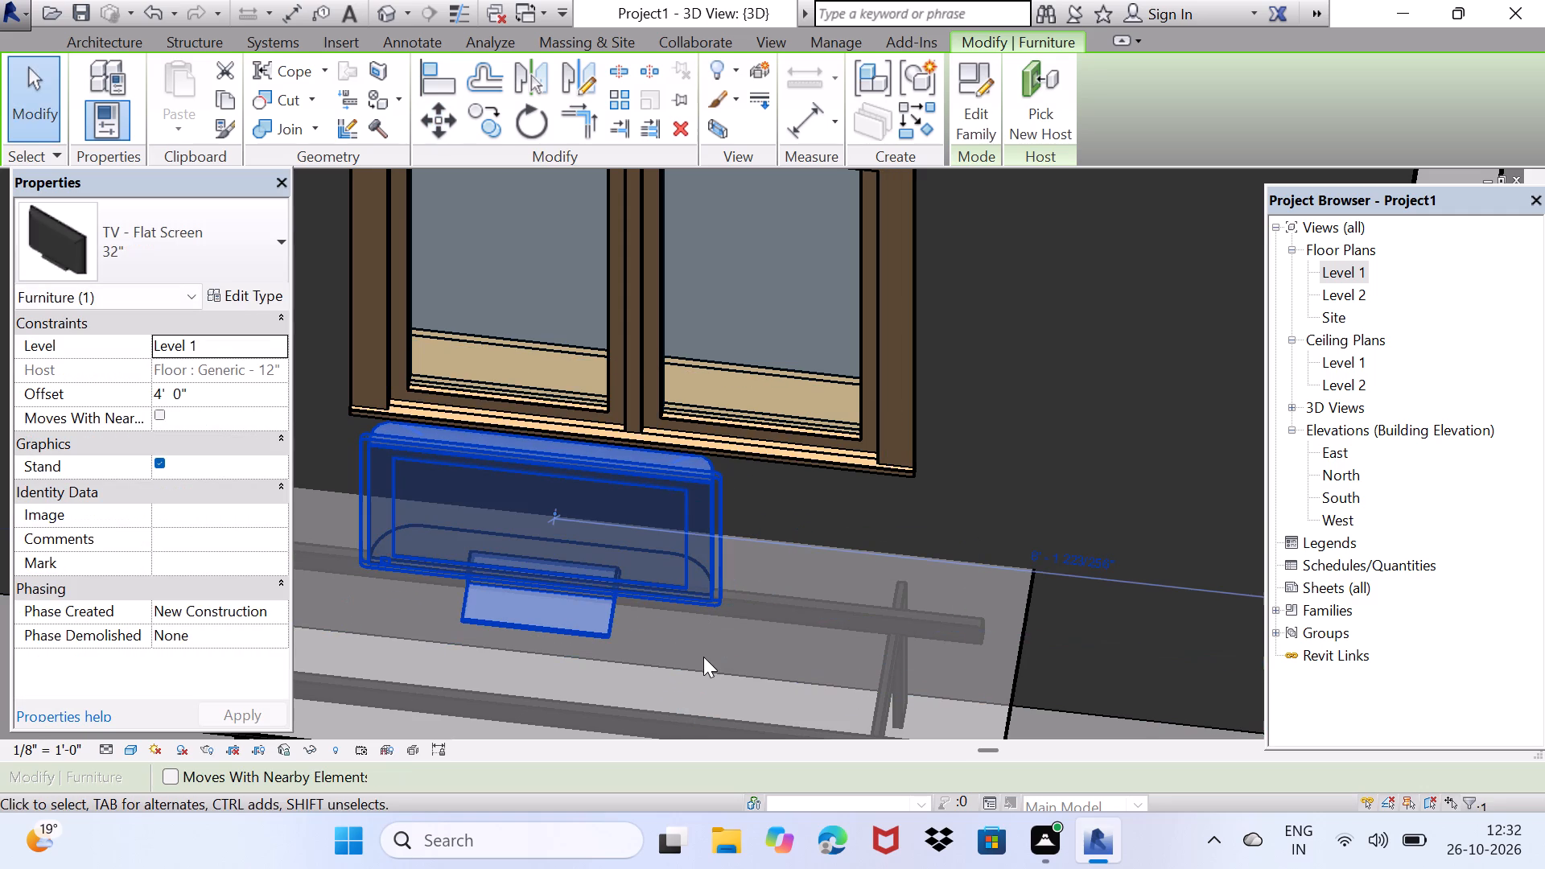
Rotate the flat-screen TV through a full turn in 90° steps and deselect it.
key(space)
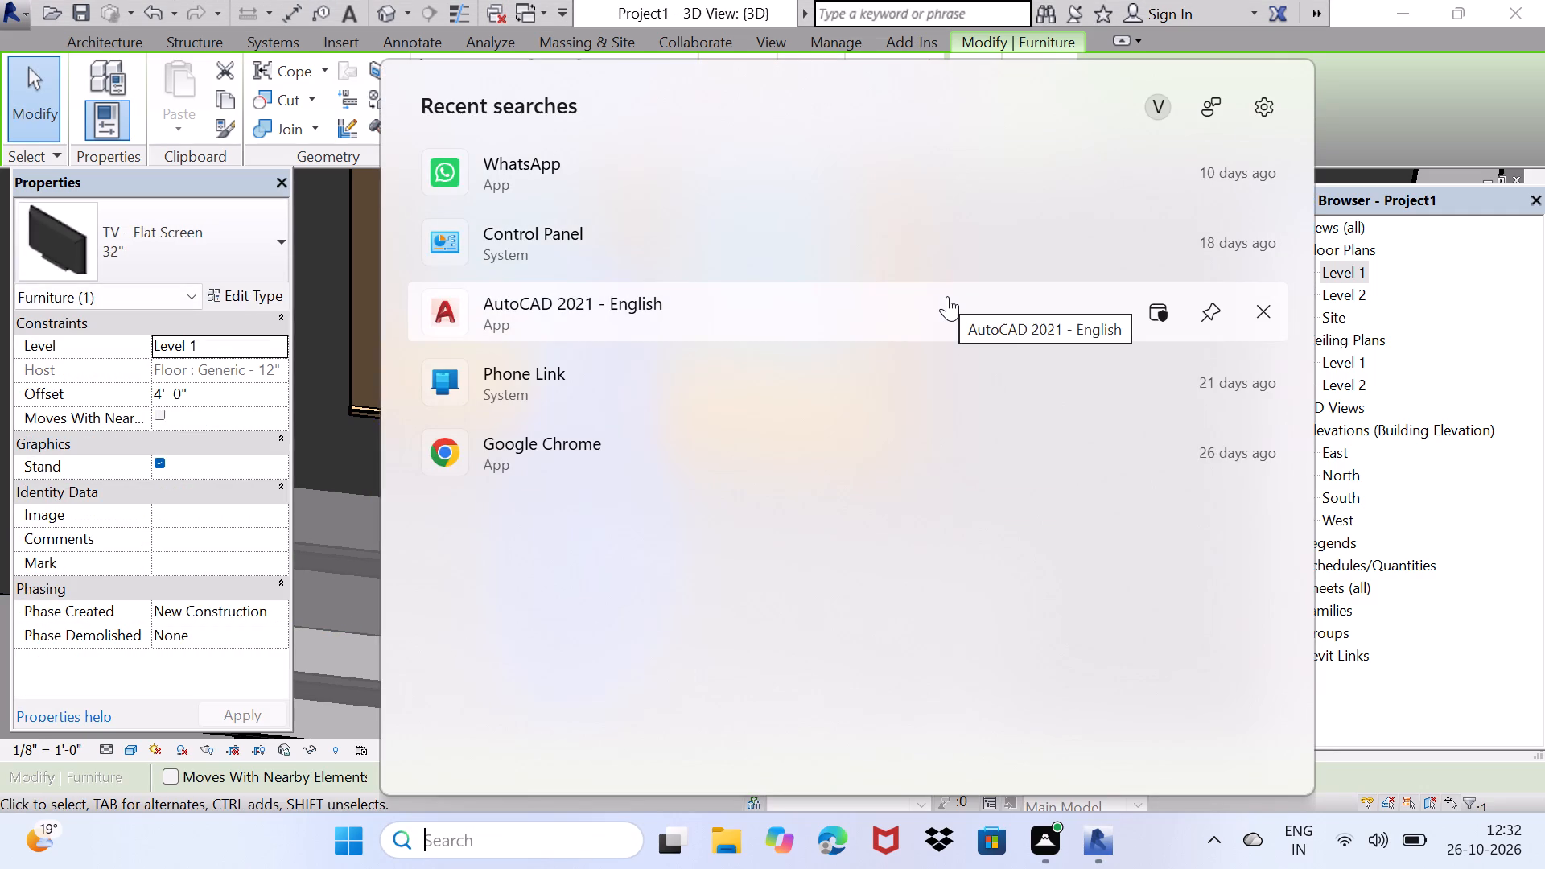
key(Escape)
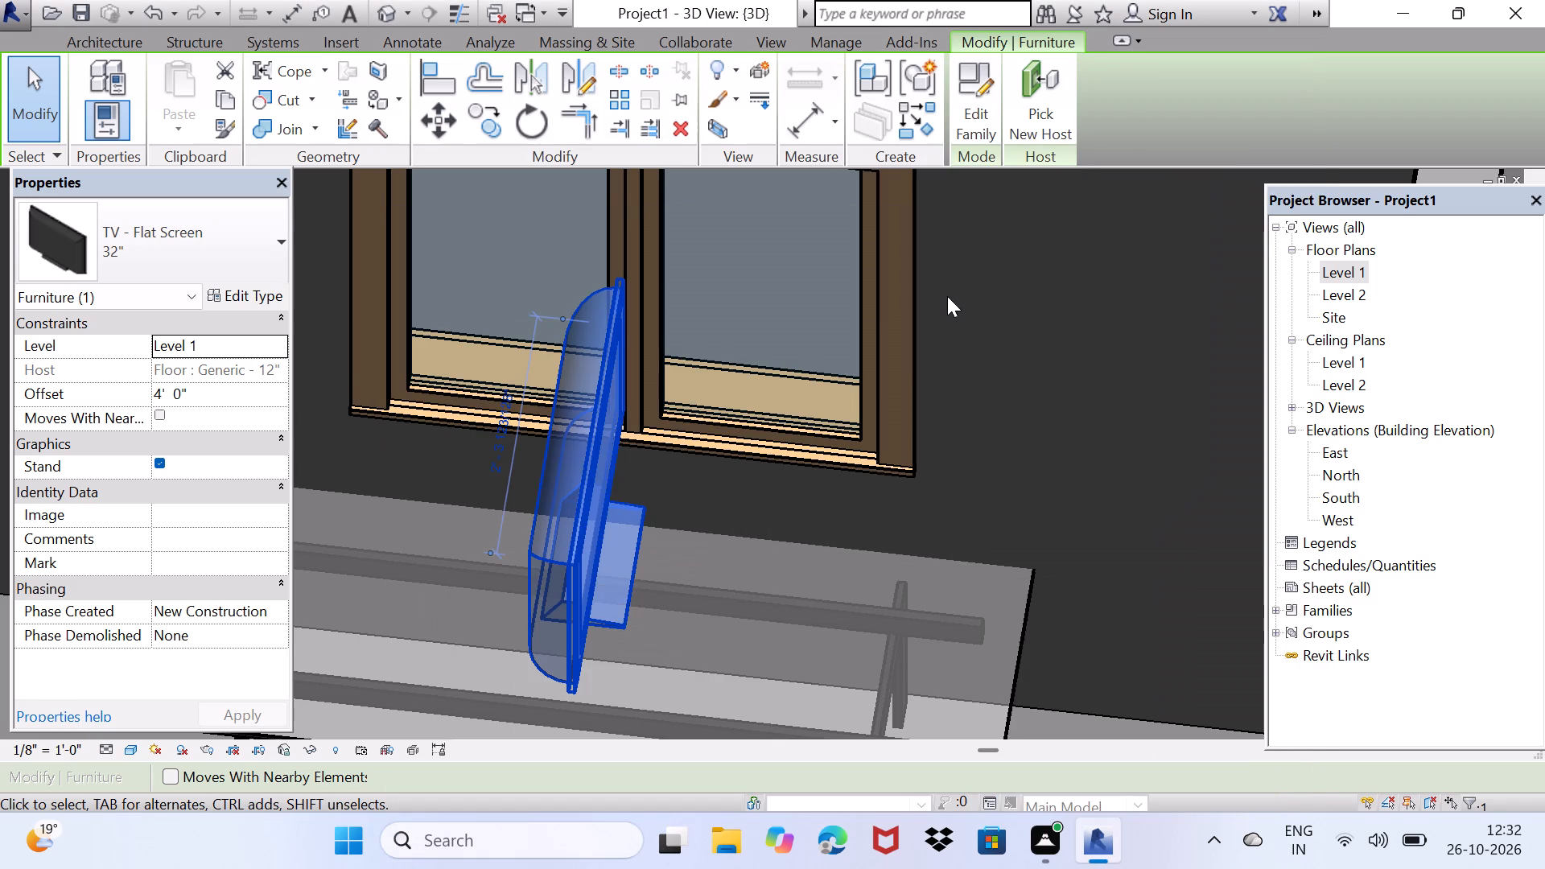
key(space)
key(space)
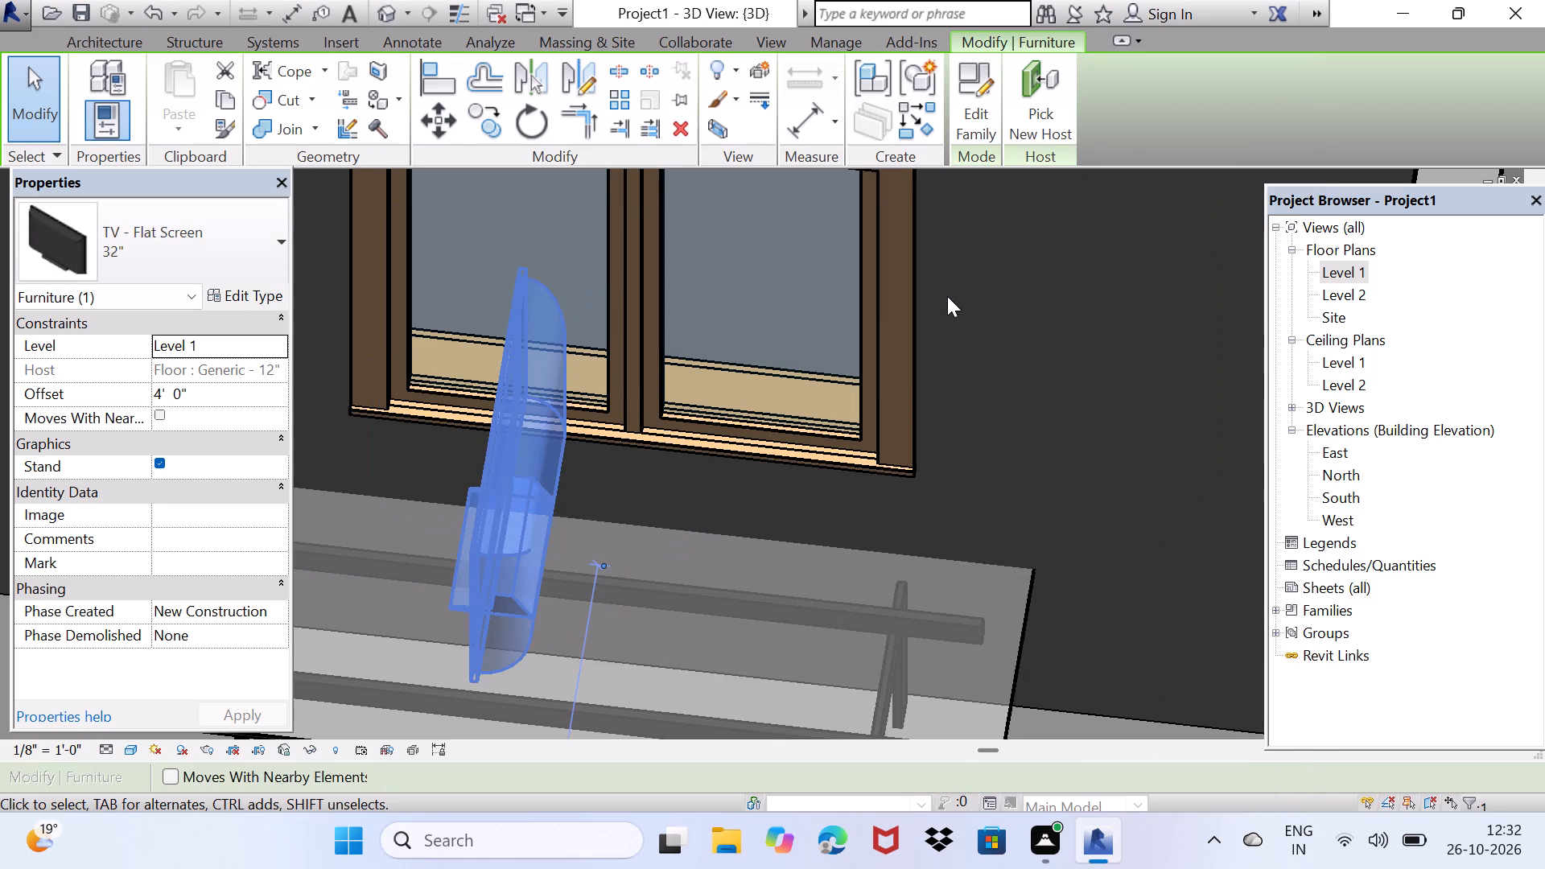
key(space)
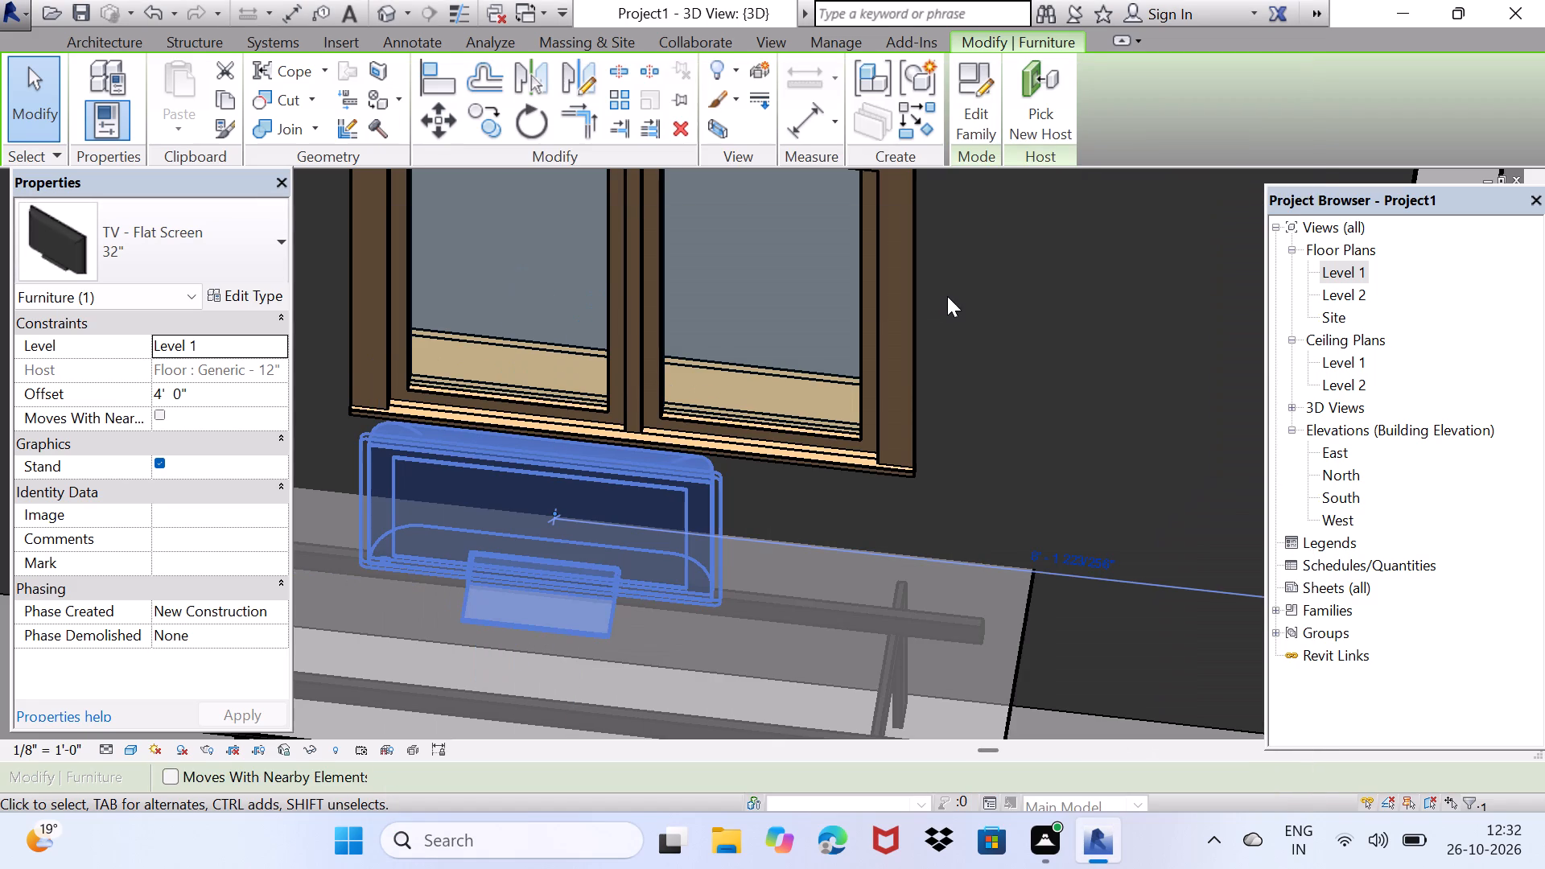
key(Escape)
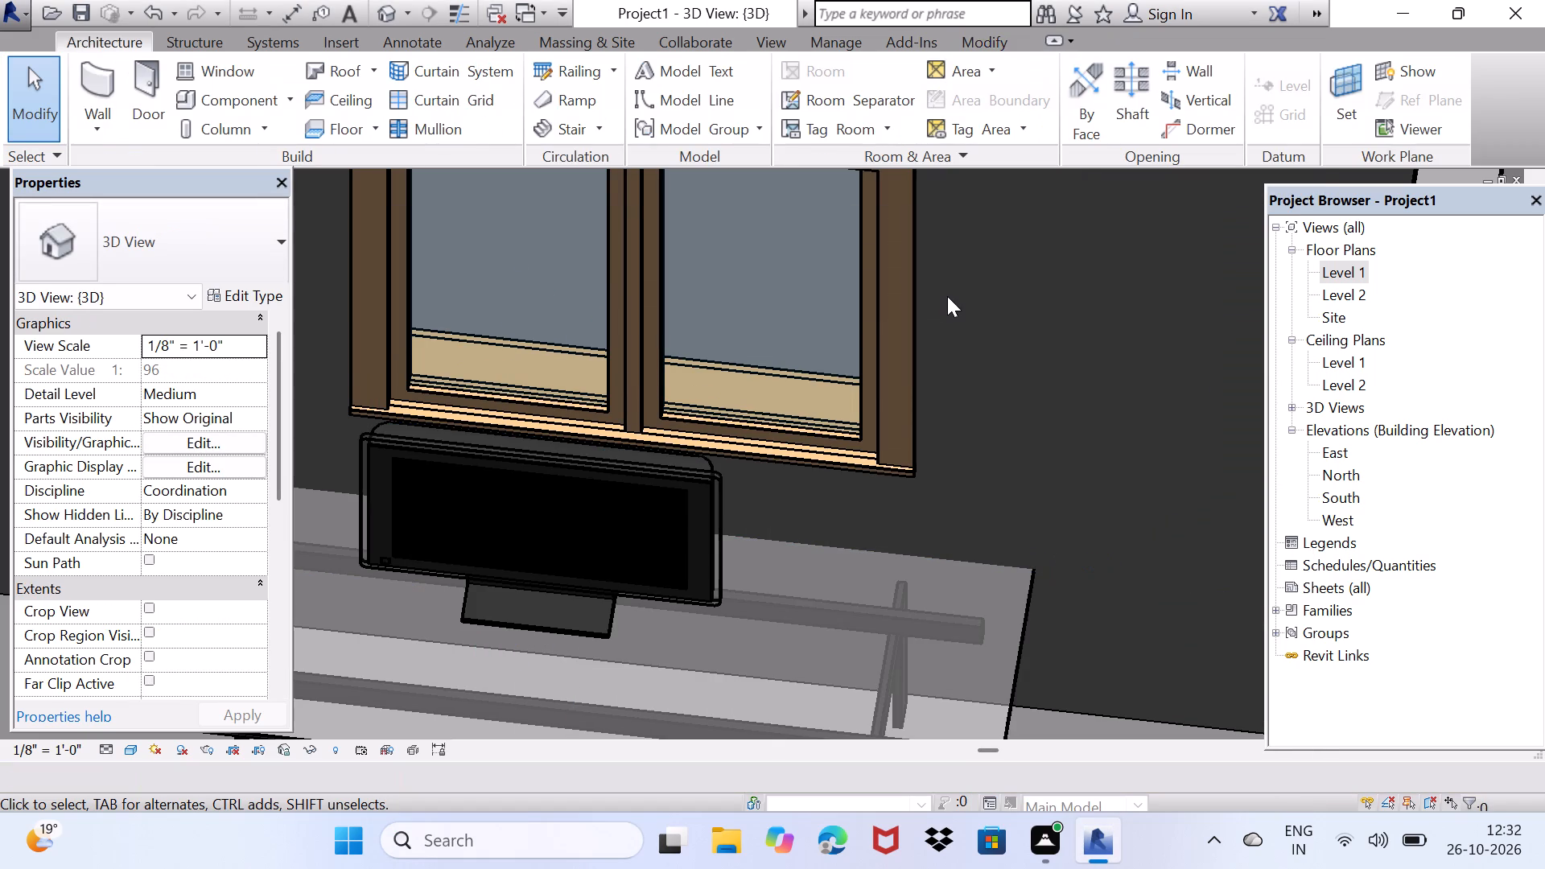
Examine the living room seating, the round dining table area and the adjoining bathroom's fixtures in 3D.
scroll(740, 640, down, 5)
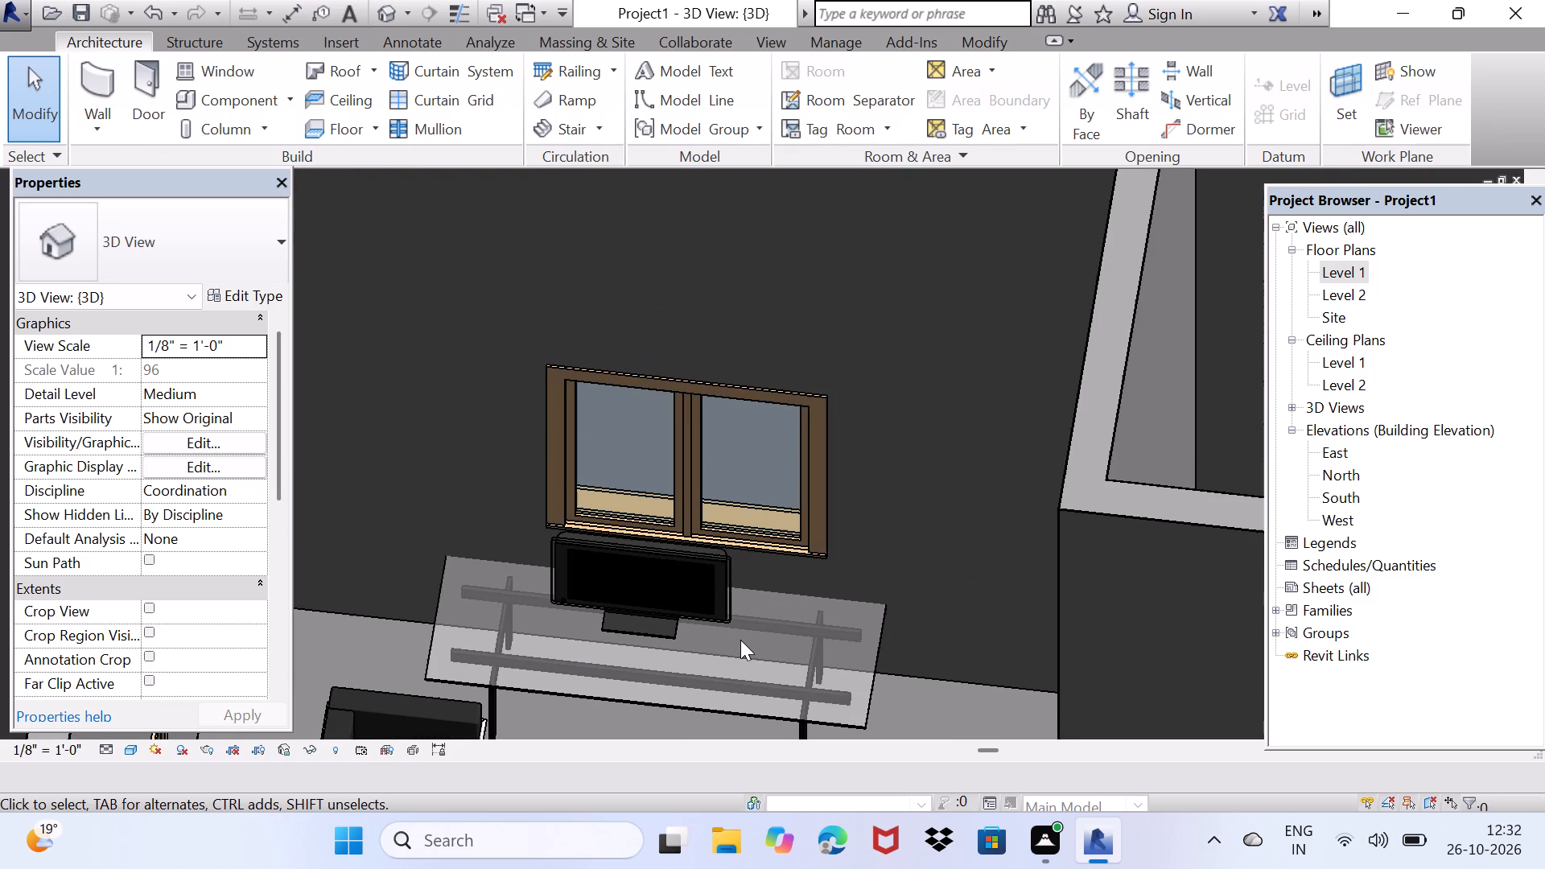
scroll(740, 640, down, 2)
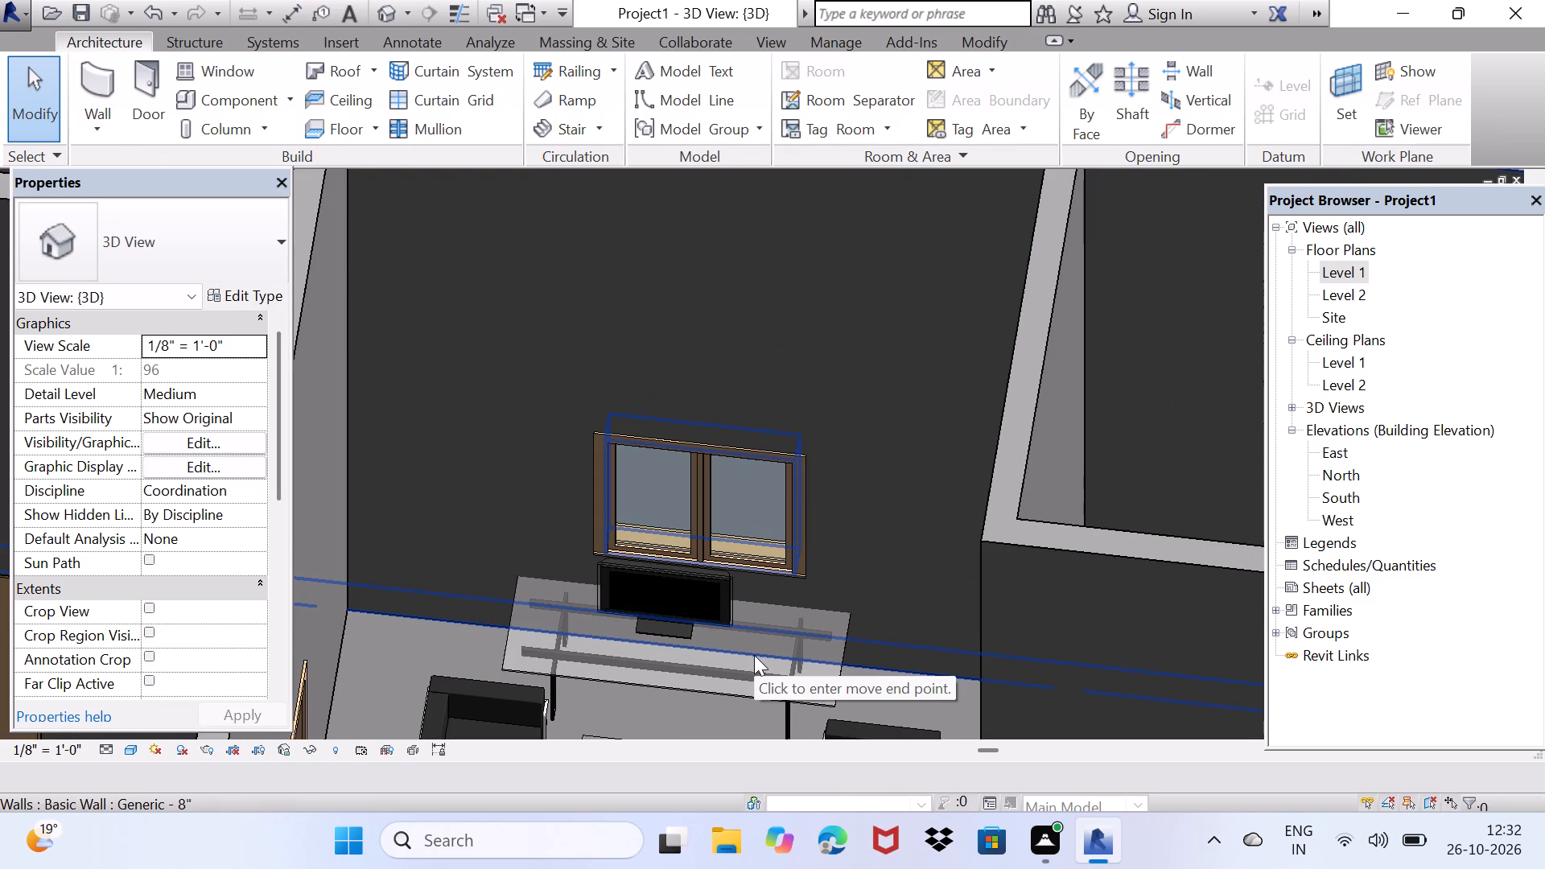
middle_drag(754, 654, 758, 460)
scroll(758, 460, down, 2)
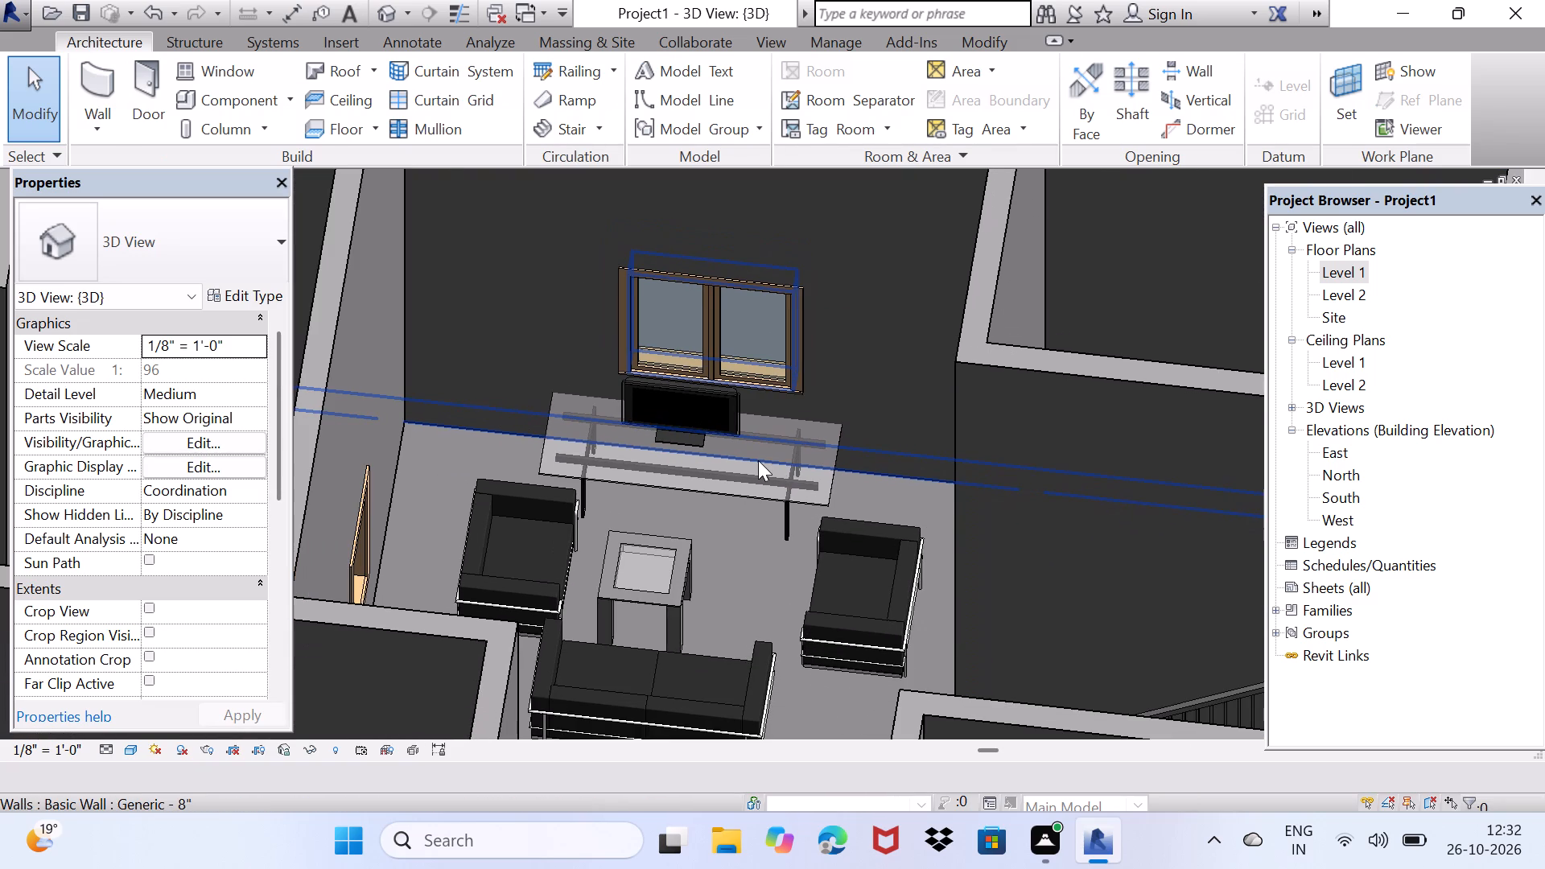
scroll(708, 488, down, 1)
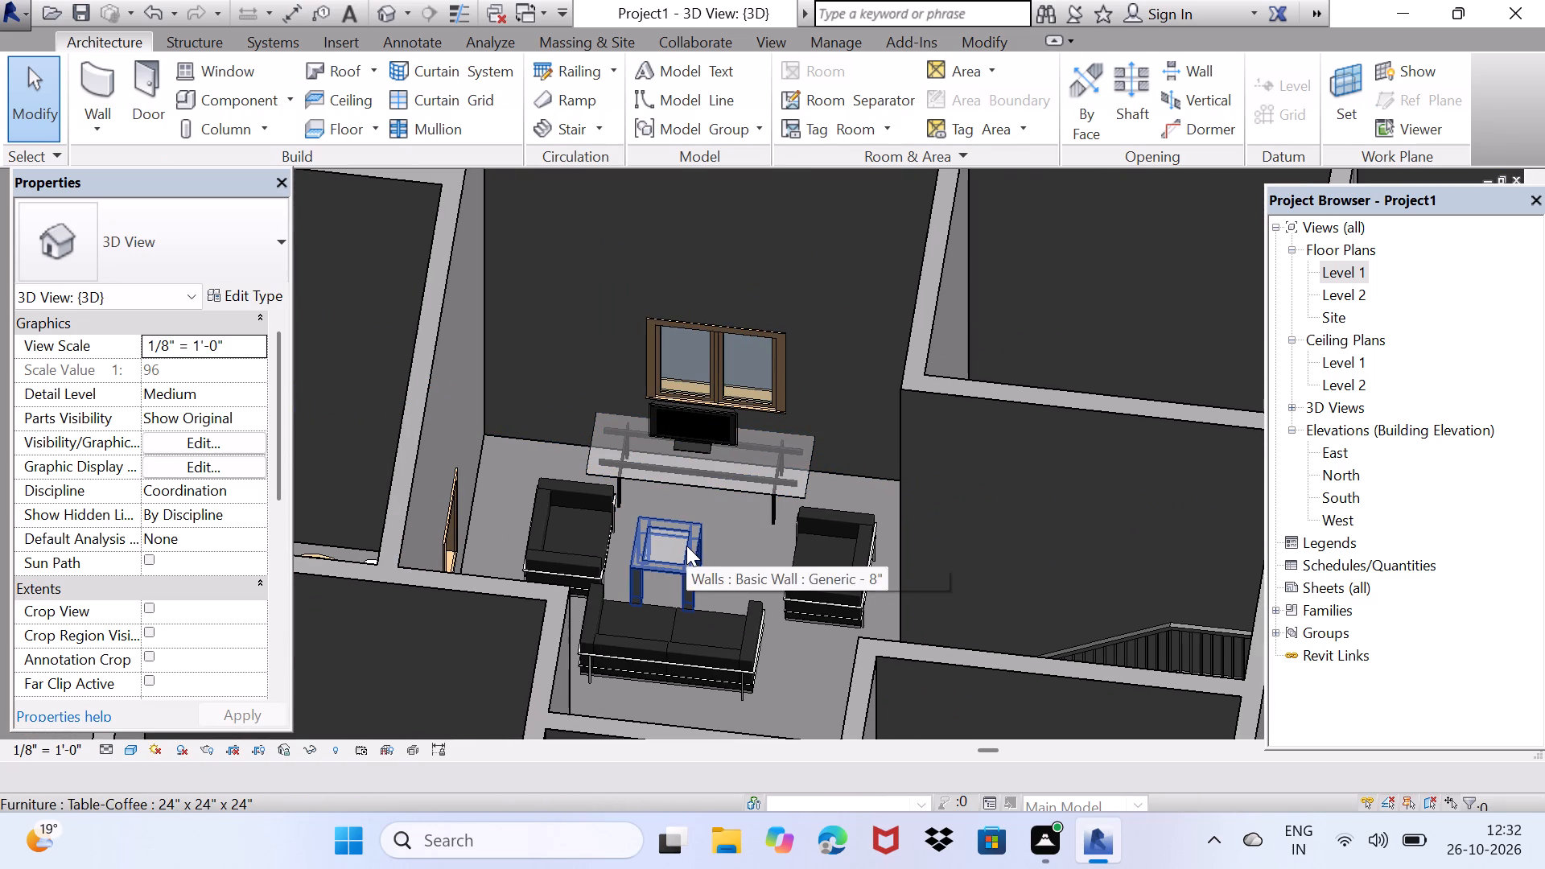
middle_drag(697, 576, 905, 575)
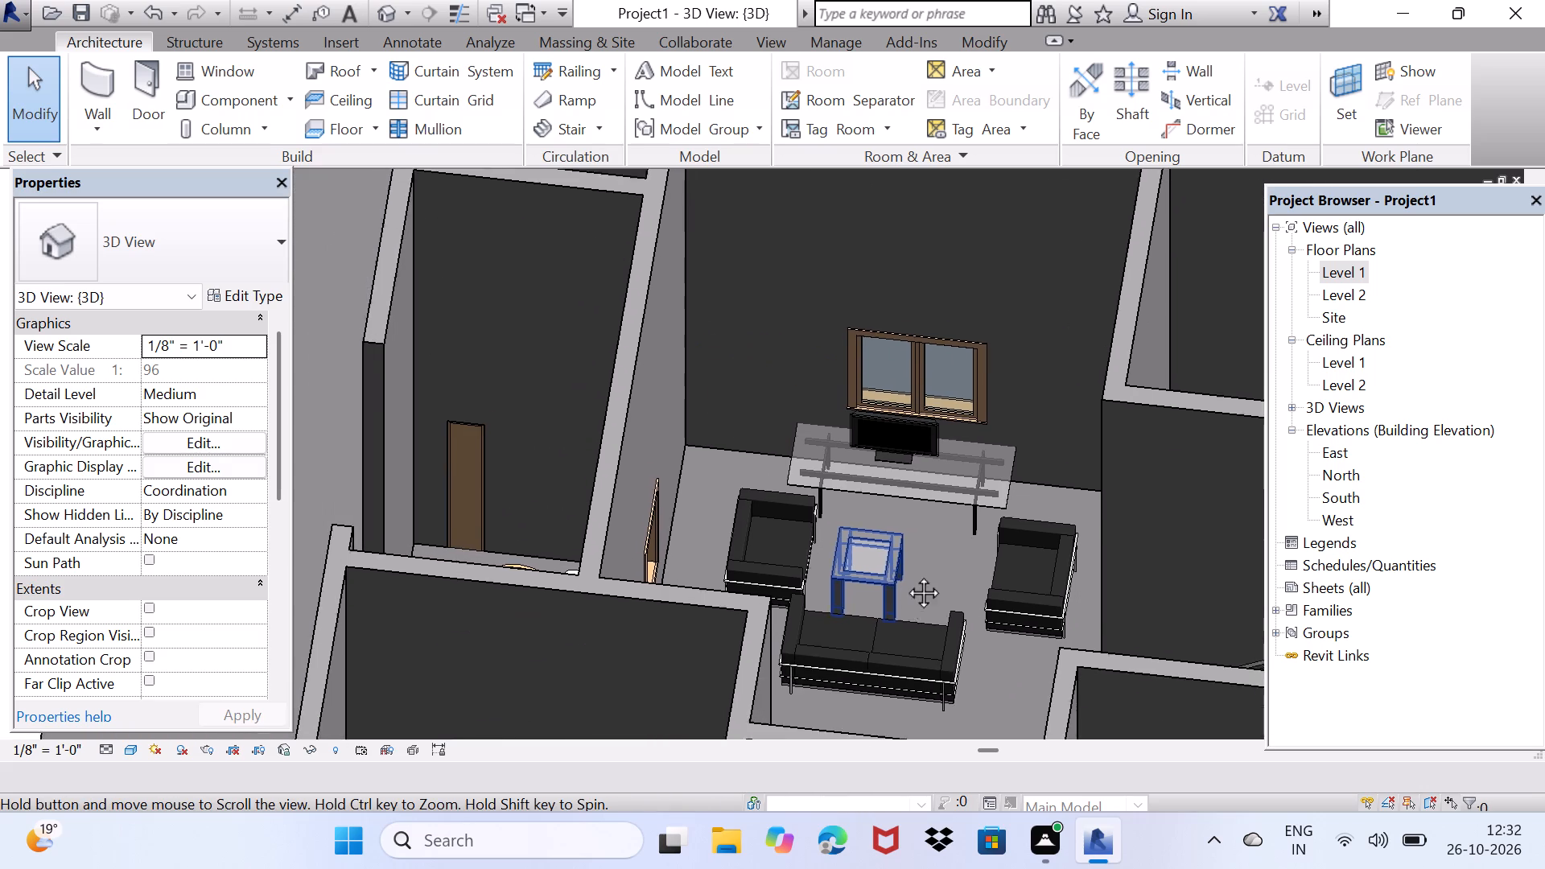
middle_drag(905, 575, 962, 561)
scroll(576, 487, up, 2)
middle_drag(596, 538, 600, 582)
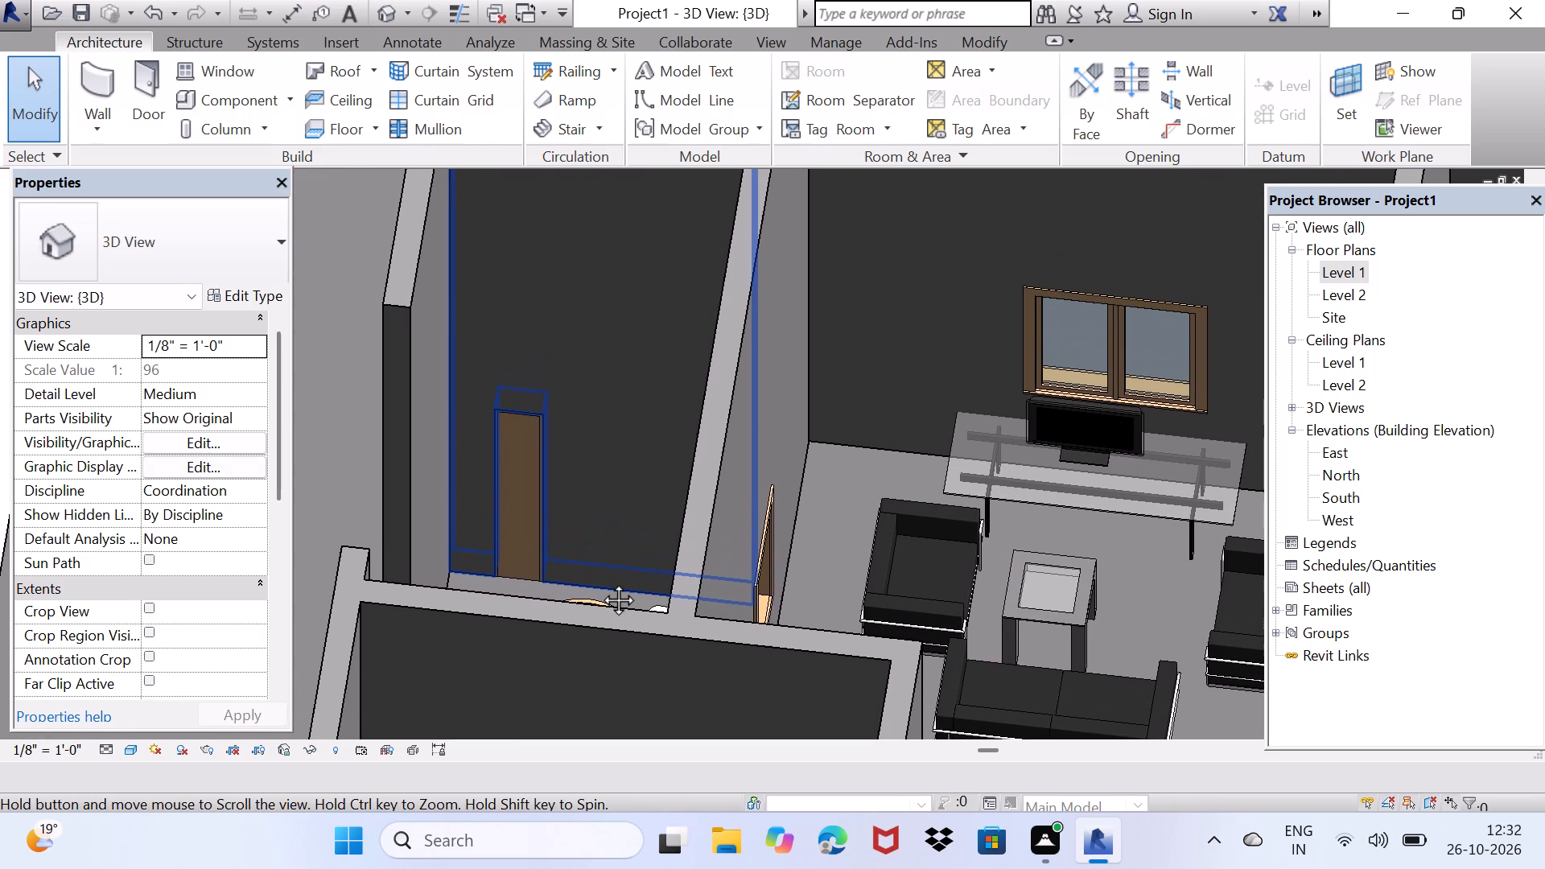
middle_drag(600, 582, 598, 583)
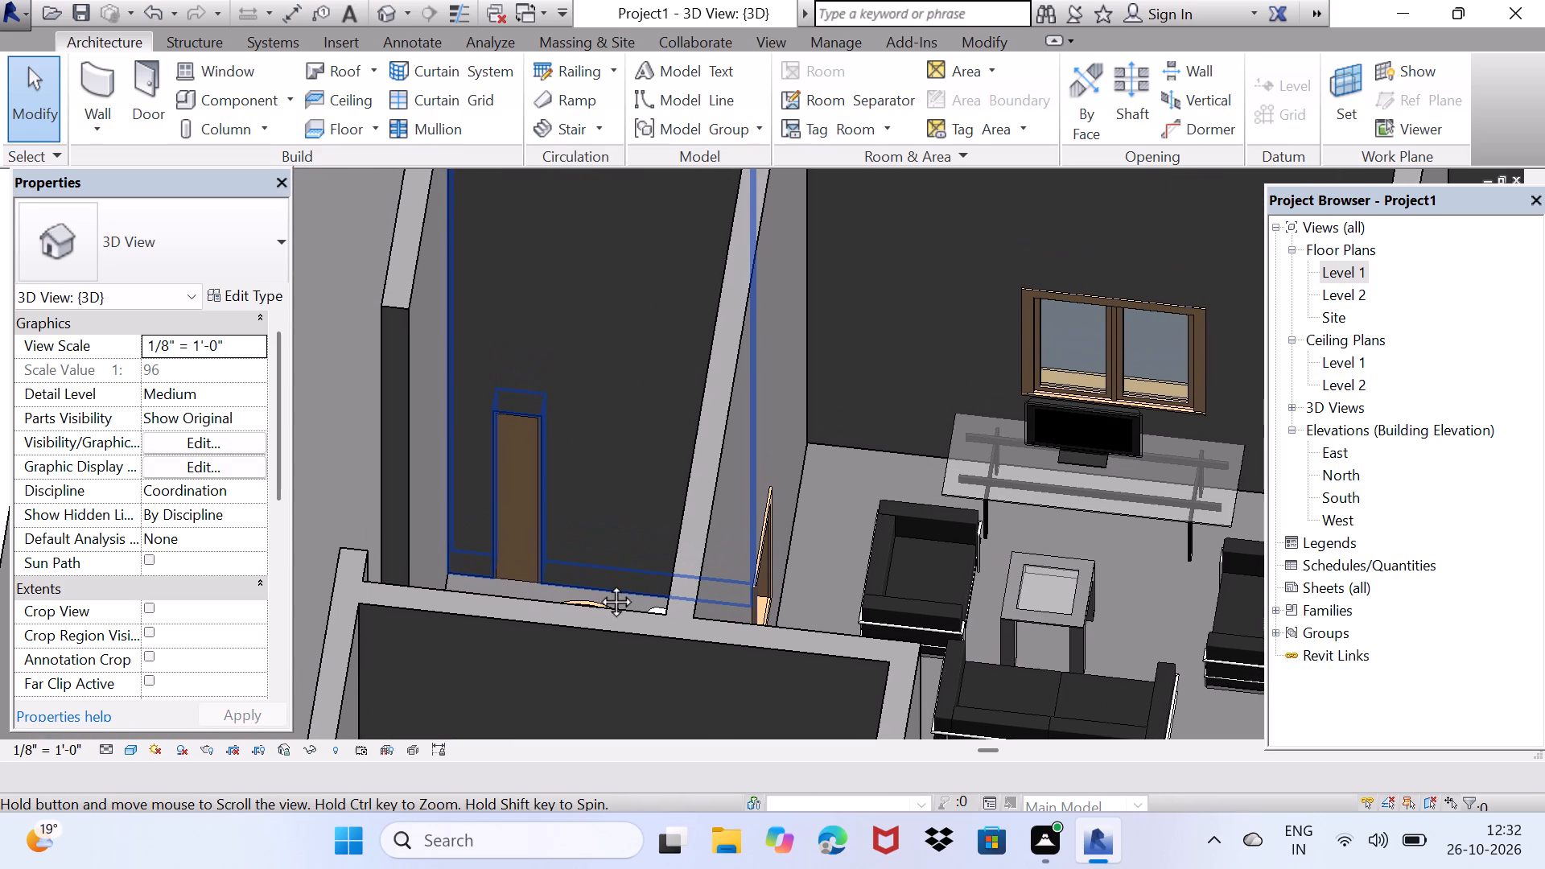
middle_drag(598, 583, 587, 546)
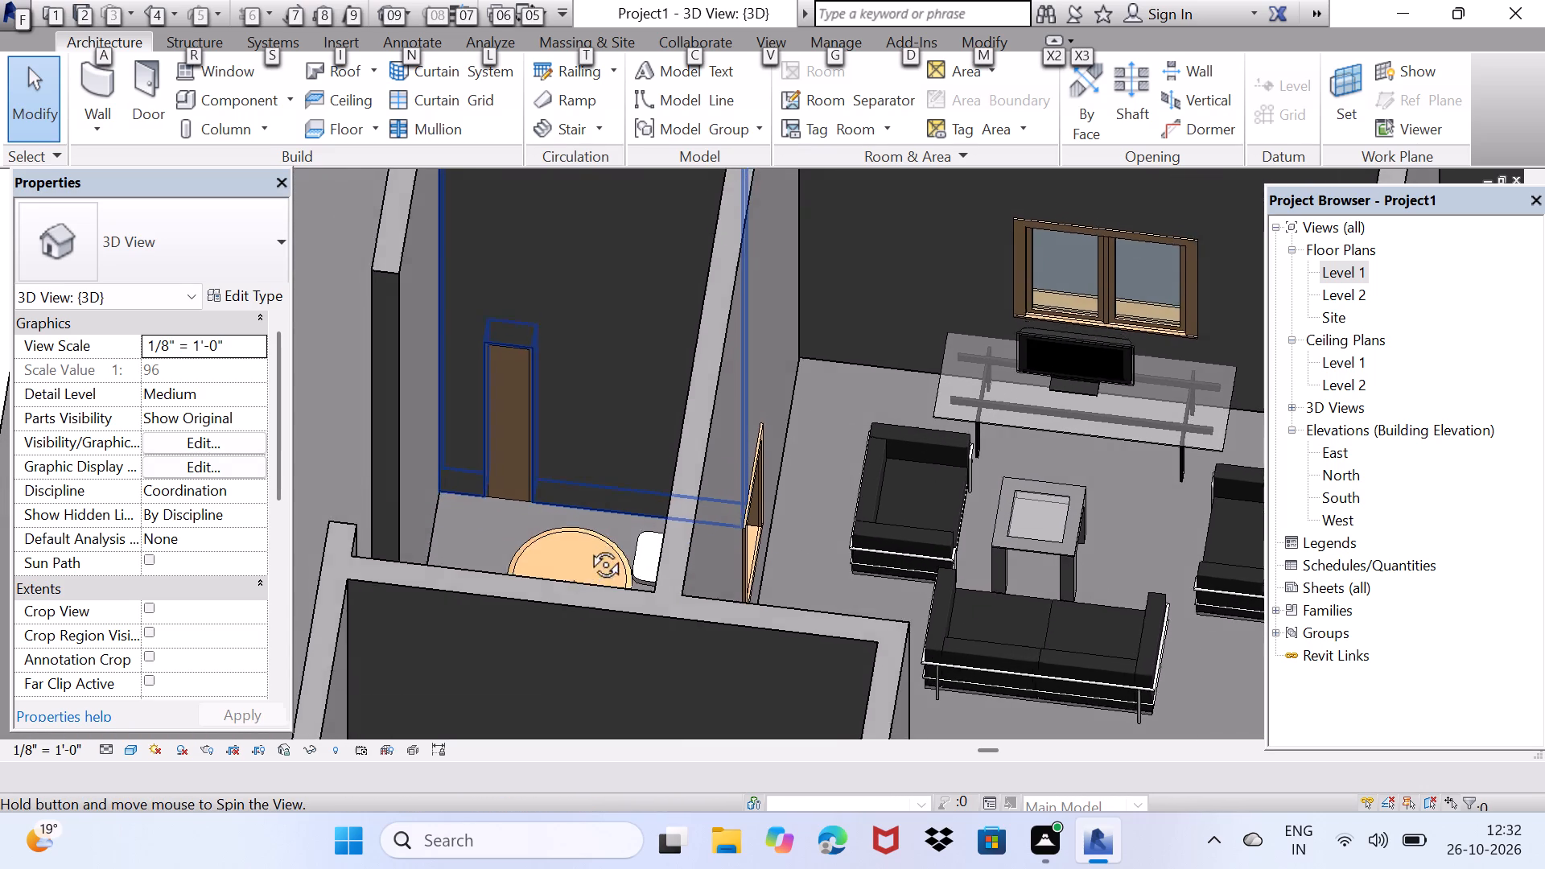
middle_drag(587, 546, 591, 614)
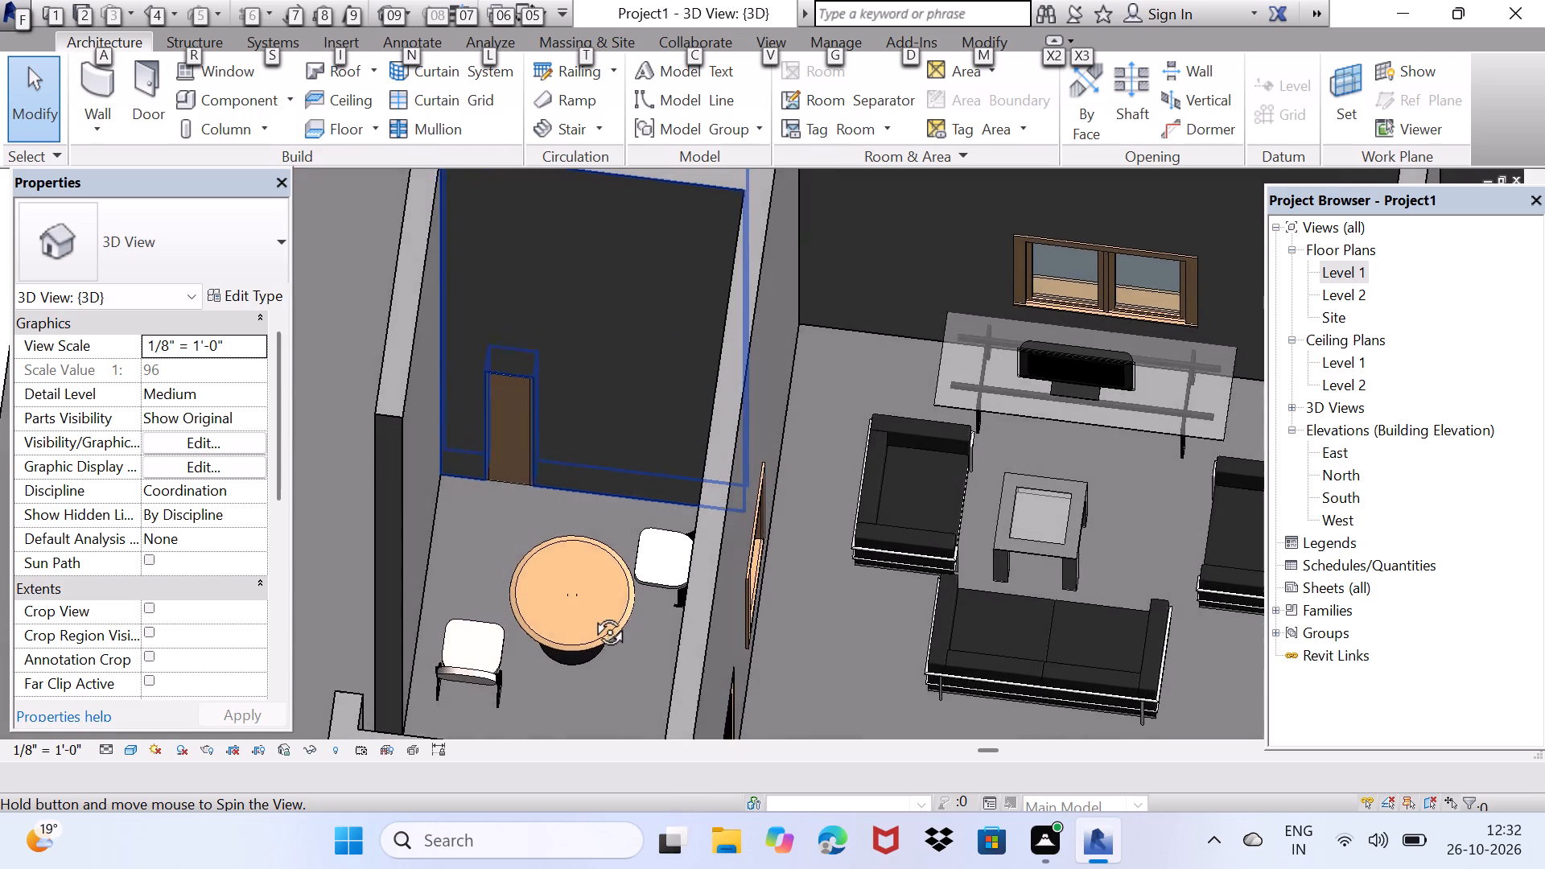
middle_drag(591, 614, 574, 620)
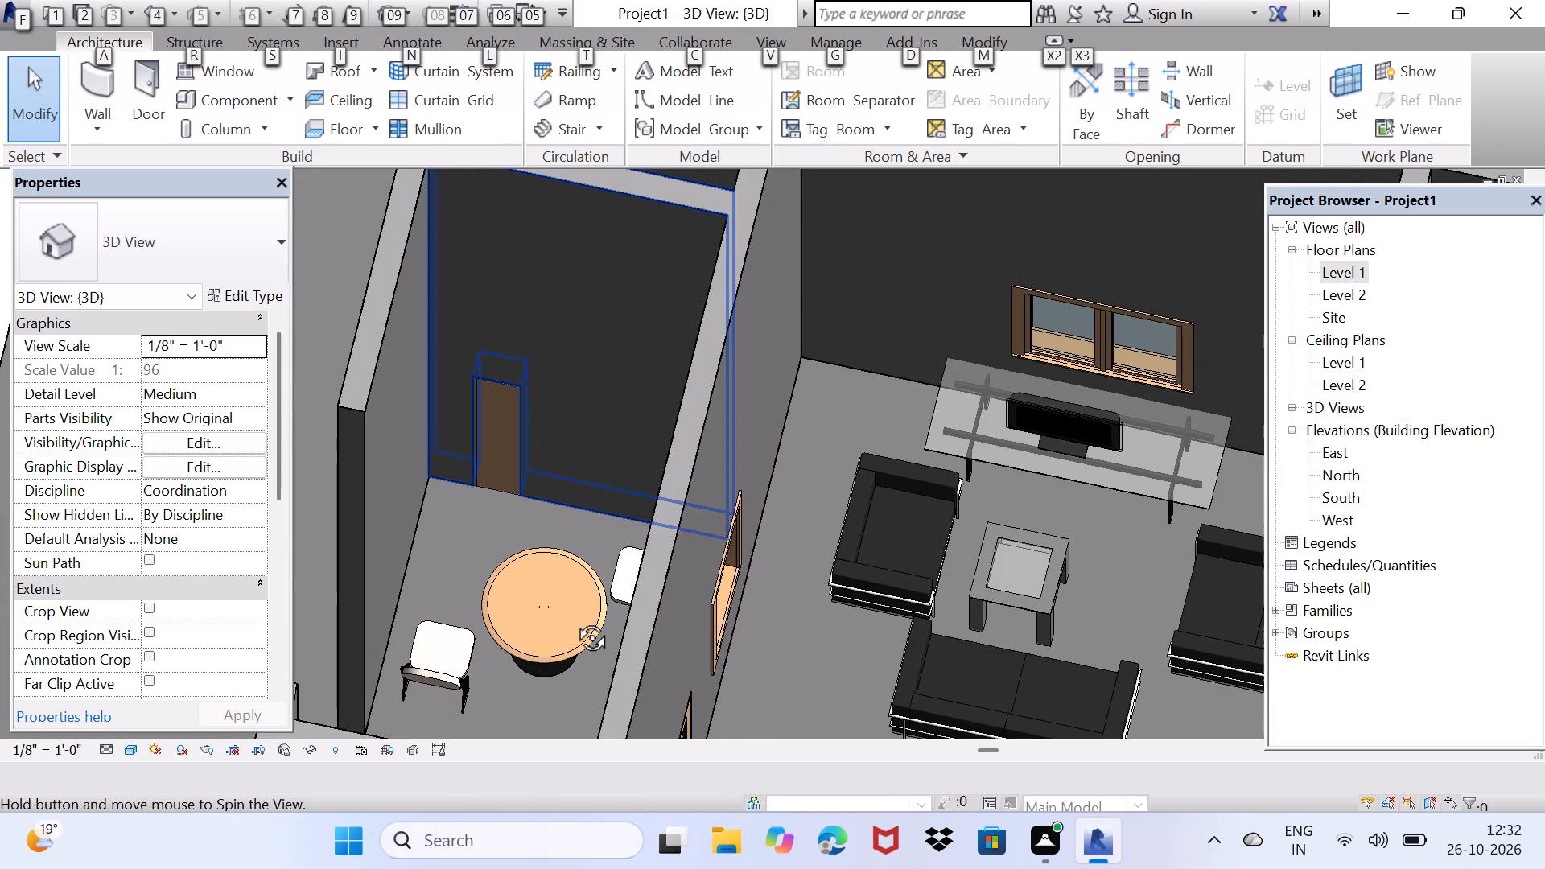
middle_drag(574, 620, 461, 639)
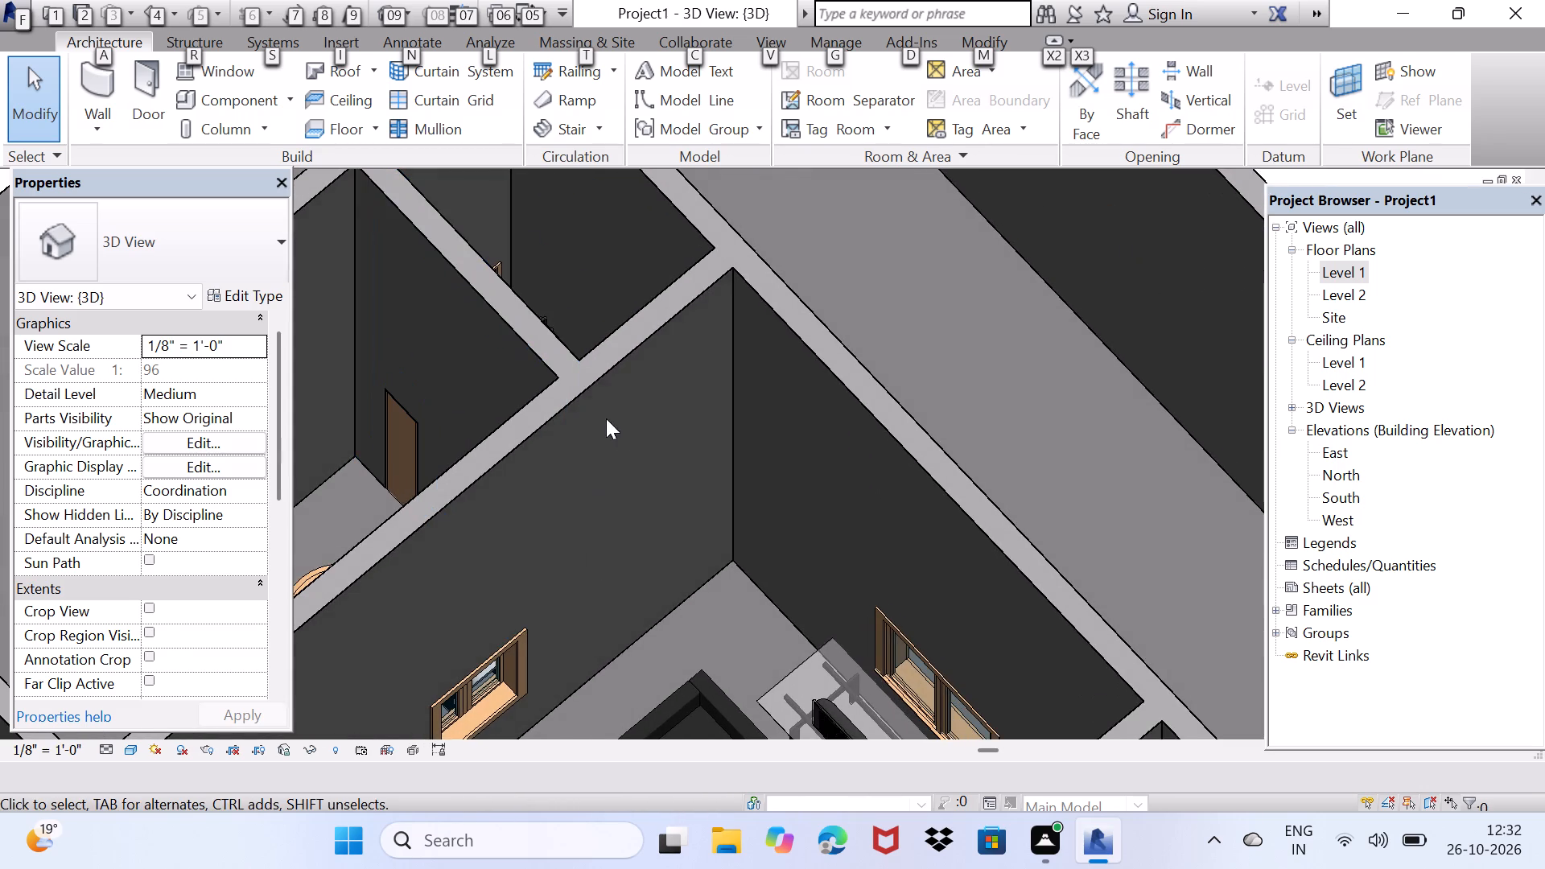
middle_drag(606, 418, 557, 579)
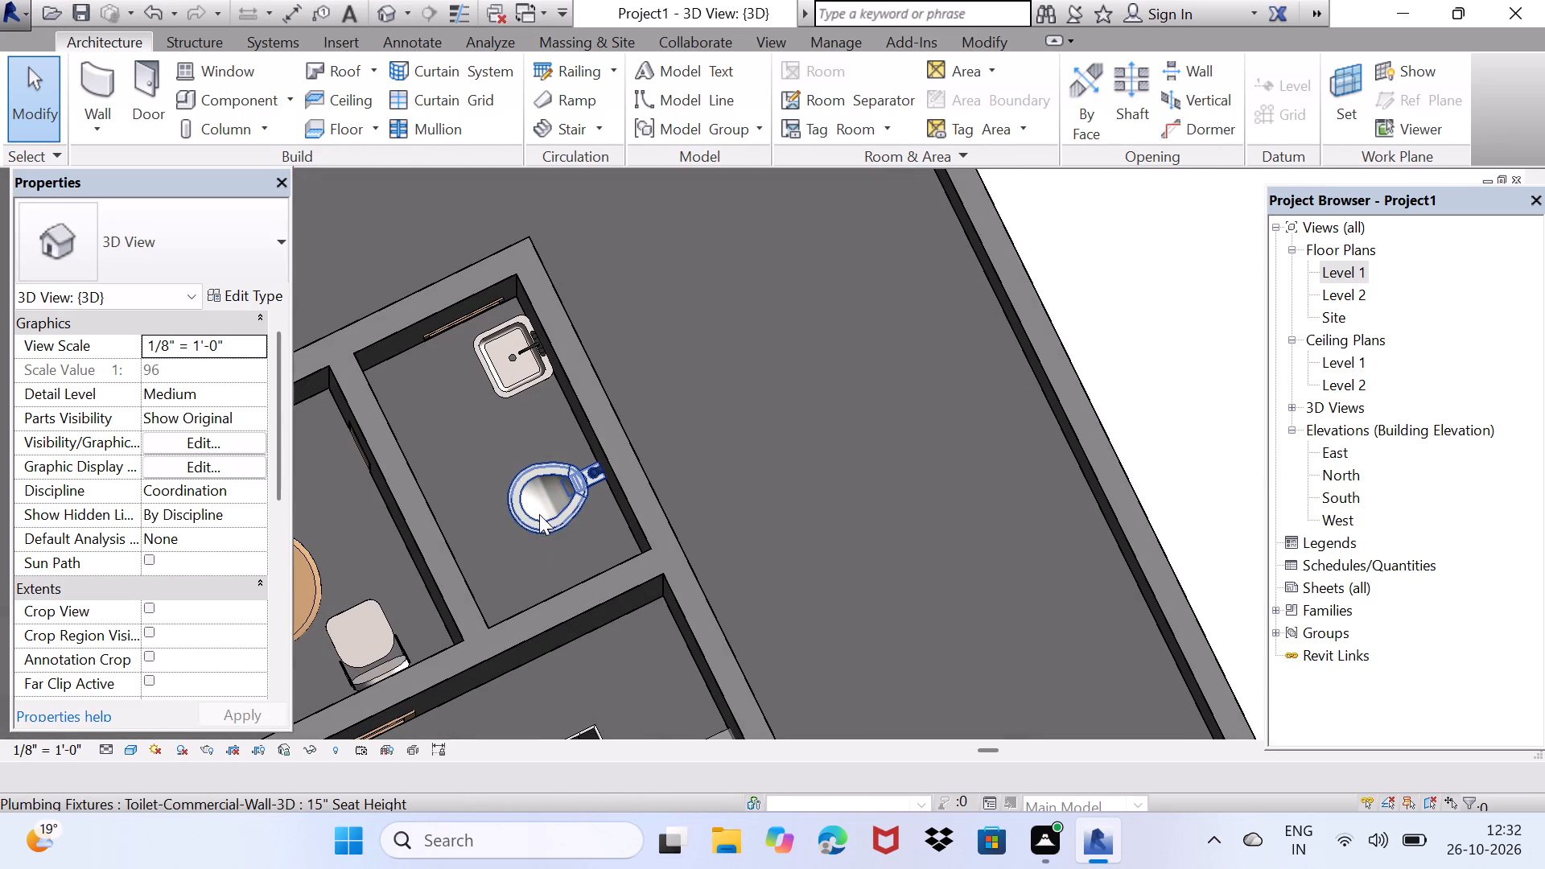
Inspect the wall-hung toilet and the square vanity sink's offset property in the bathroom beside the round dining table.
click(542, 513)
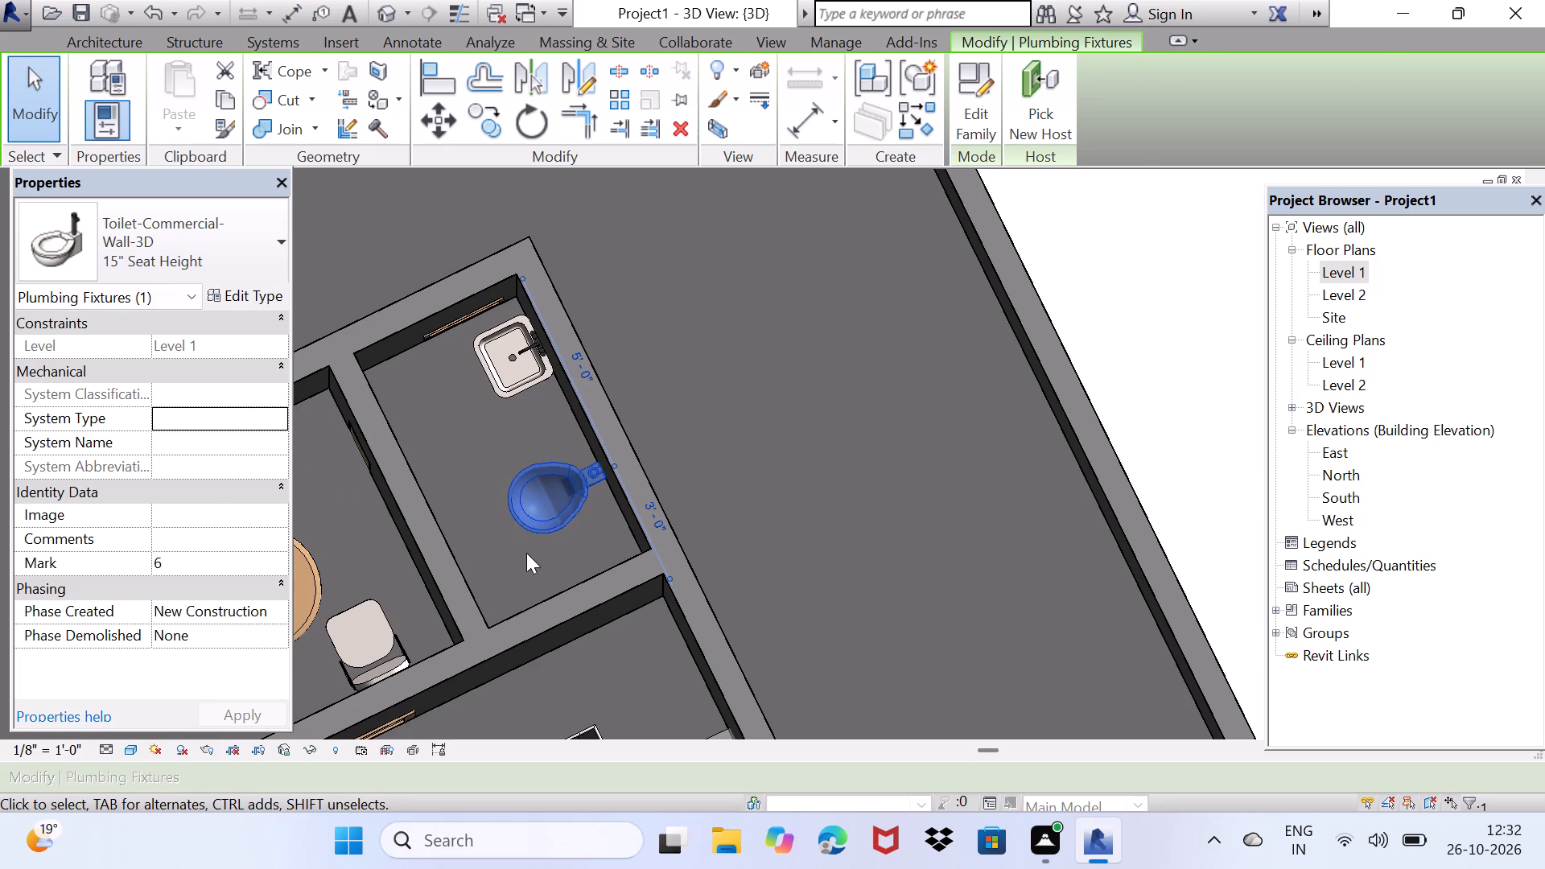
drag(526, 553, 528, 537)
scroll(509, 330, up, 2)
click(524, 411)
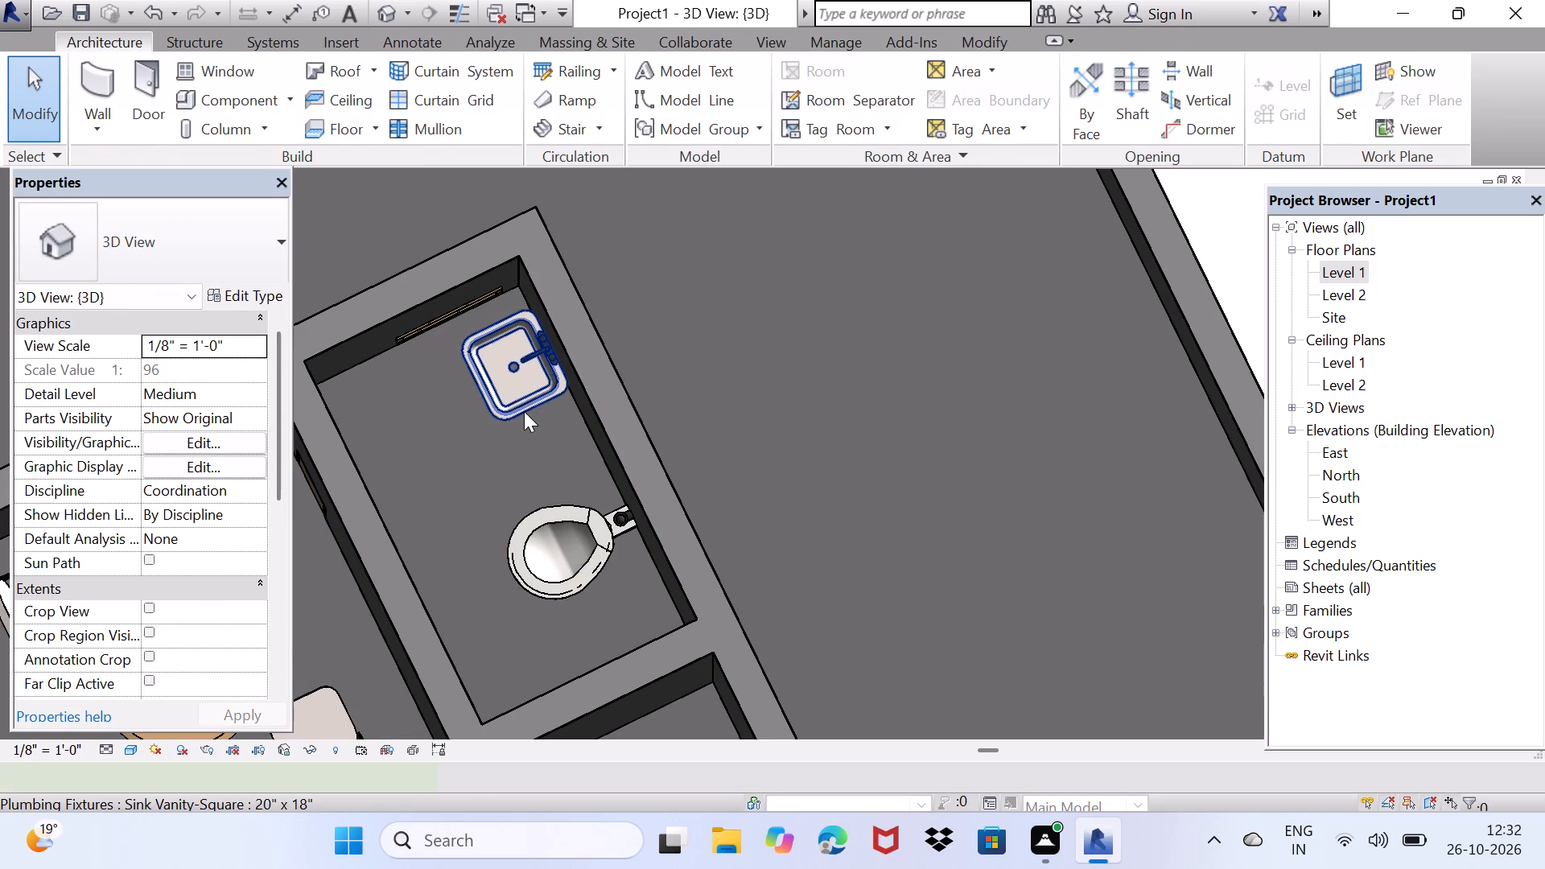
click(191, 392)
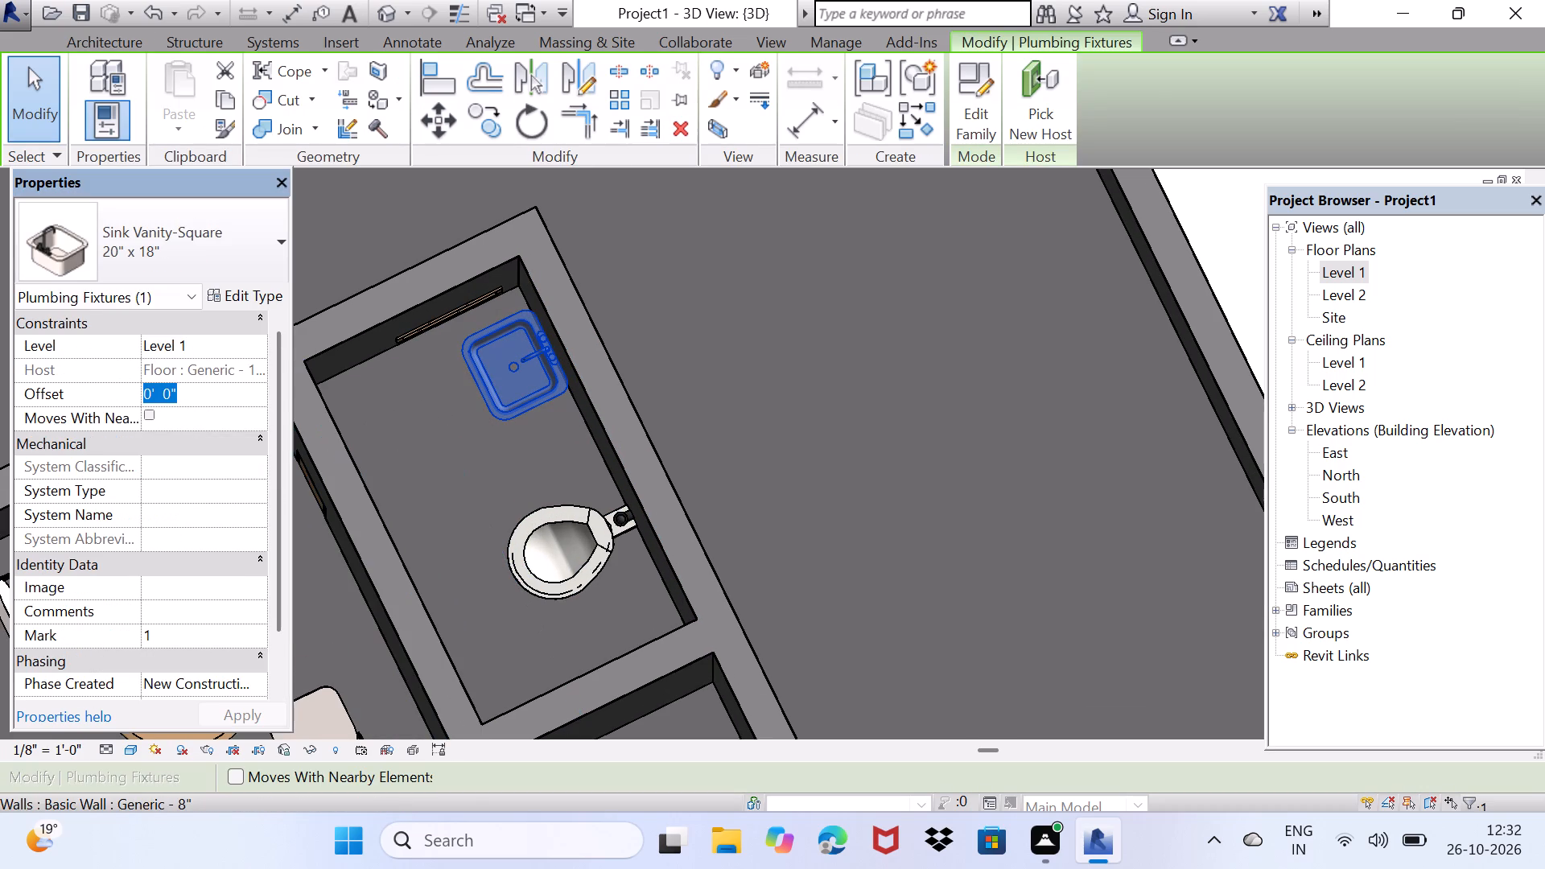
drag(686, 460, 756, 377)
scroll(744, 364, down, 8)
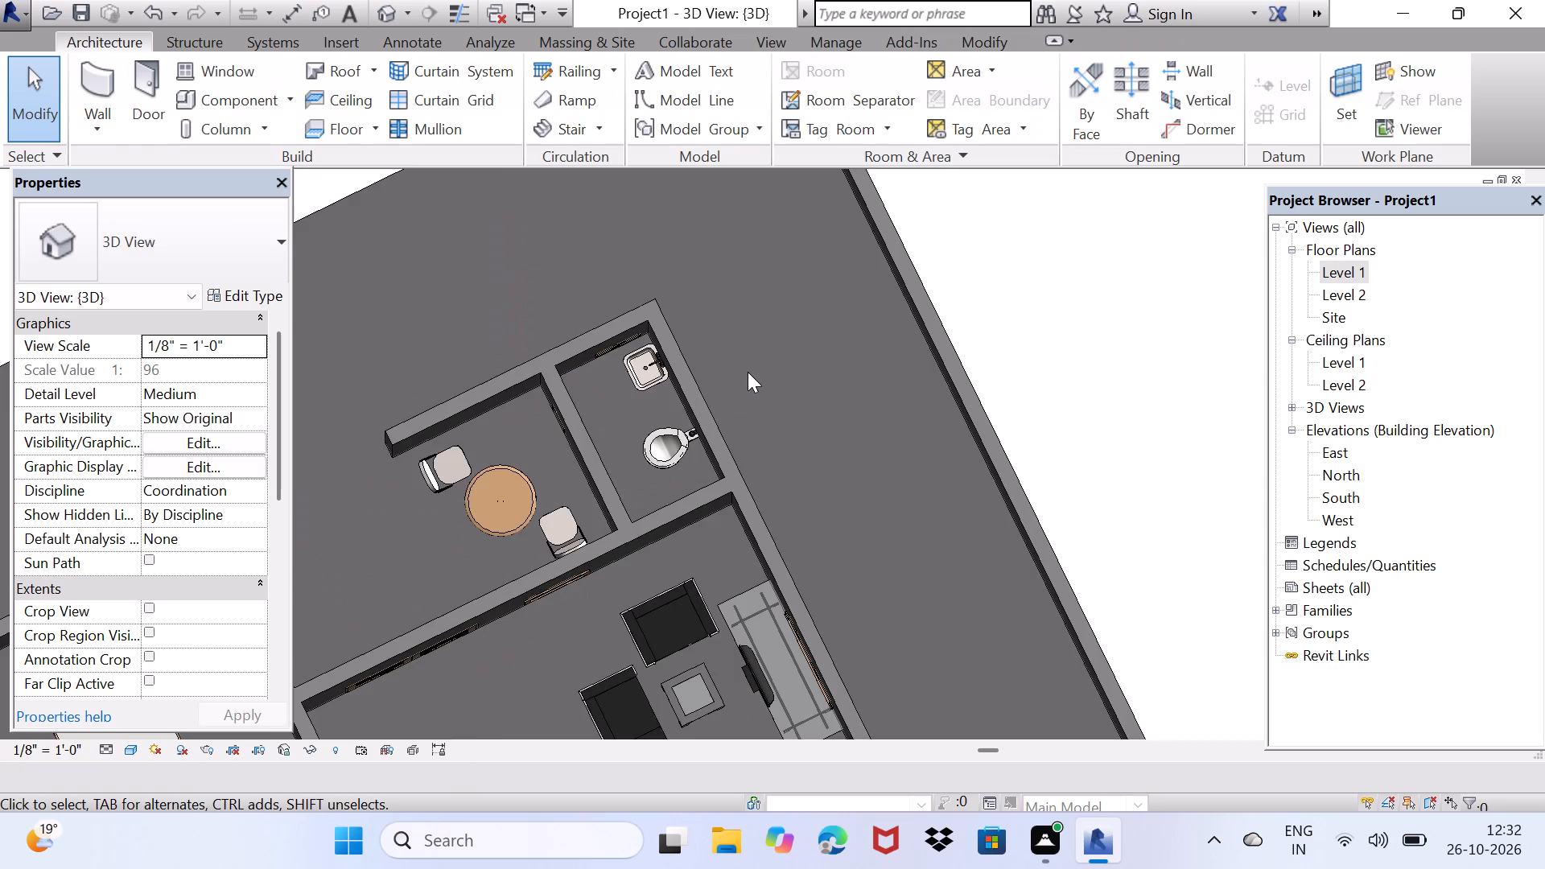
scroll(748, 372, down, 11)
middle_drag(660, 516, 512, 484)
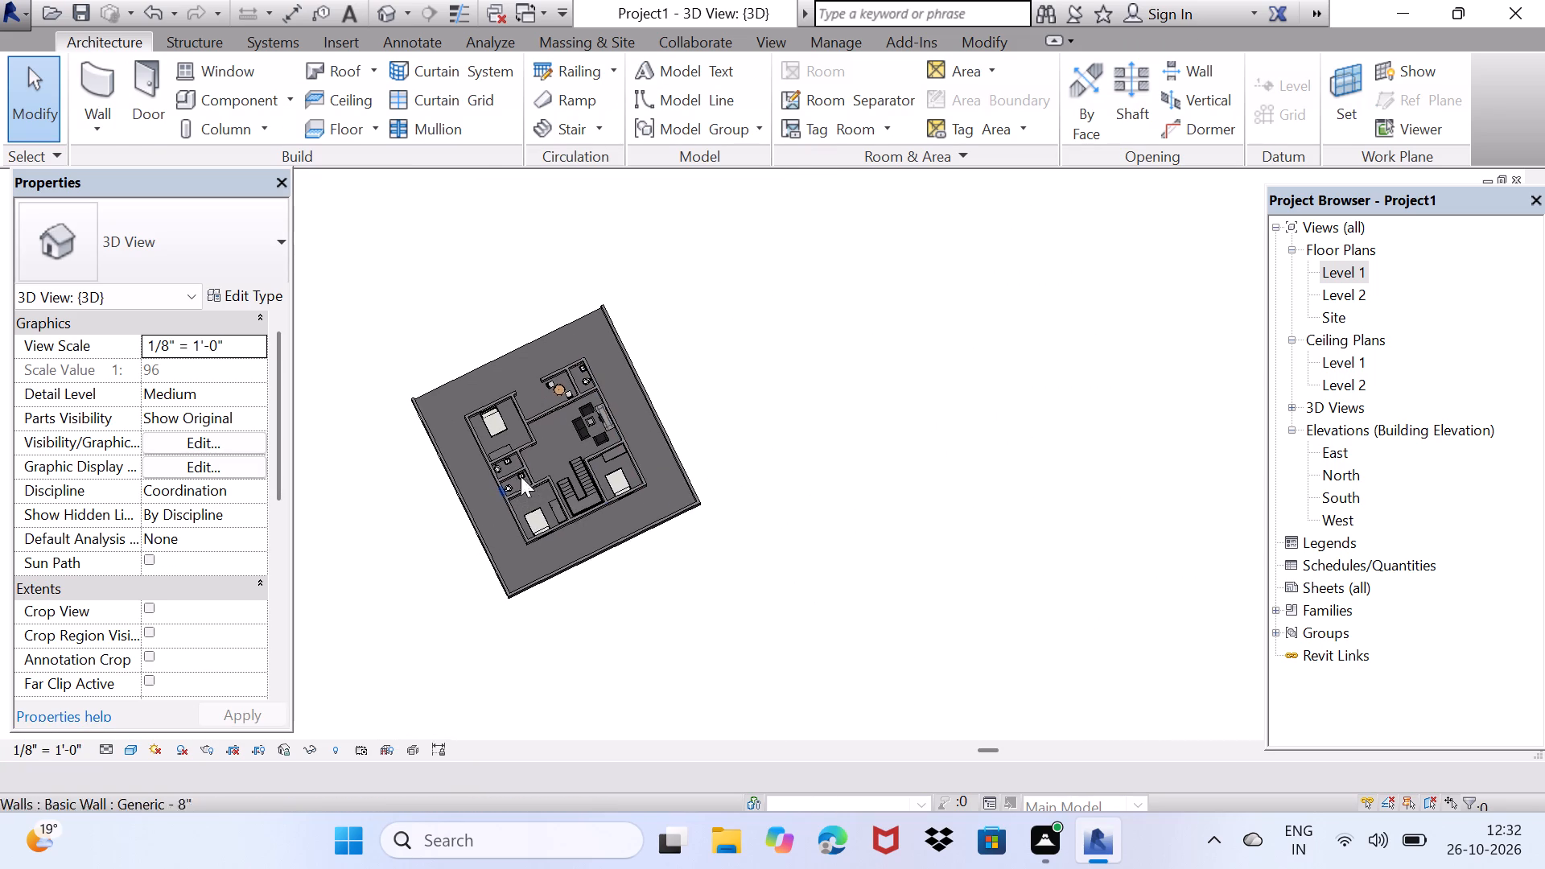
Move the Project Browser down so that it uncovers the ViewCube.
drag(1359, 196, 1349, 324)
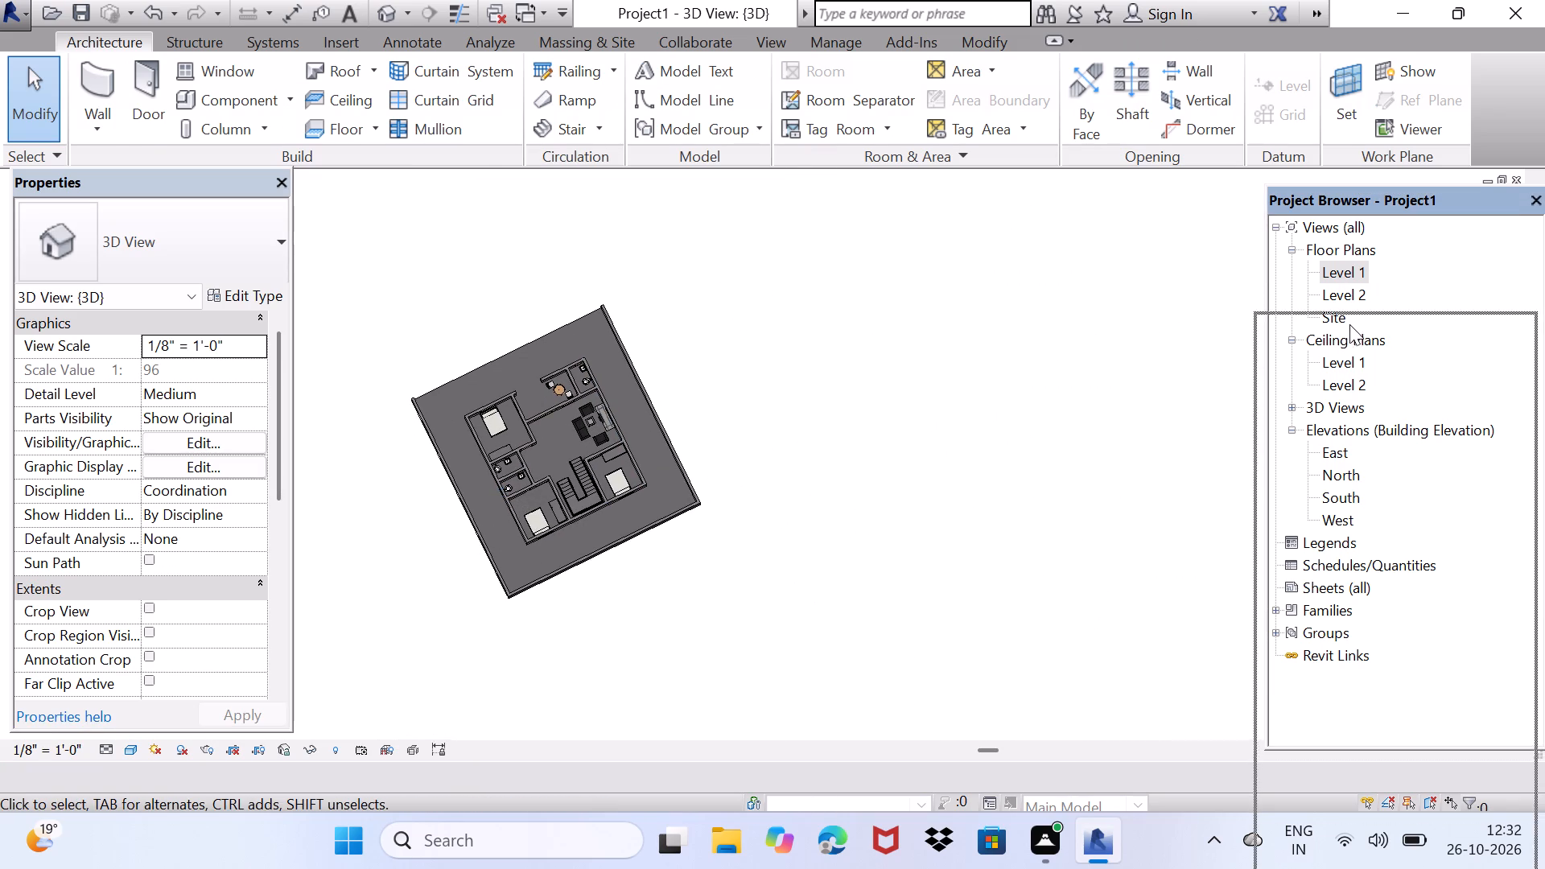
drag(1349, 324, 1358, 304)
Examine the furnished Level 1 layout from above in 3D, covering the bedrooms, bathrooms, staircase, living room and dining area.
click(1447, 264)
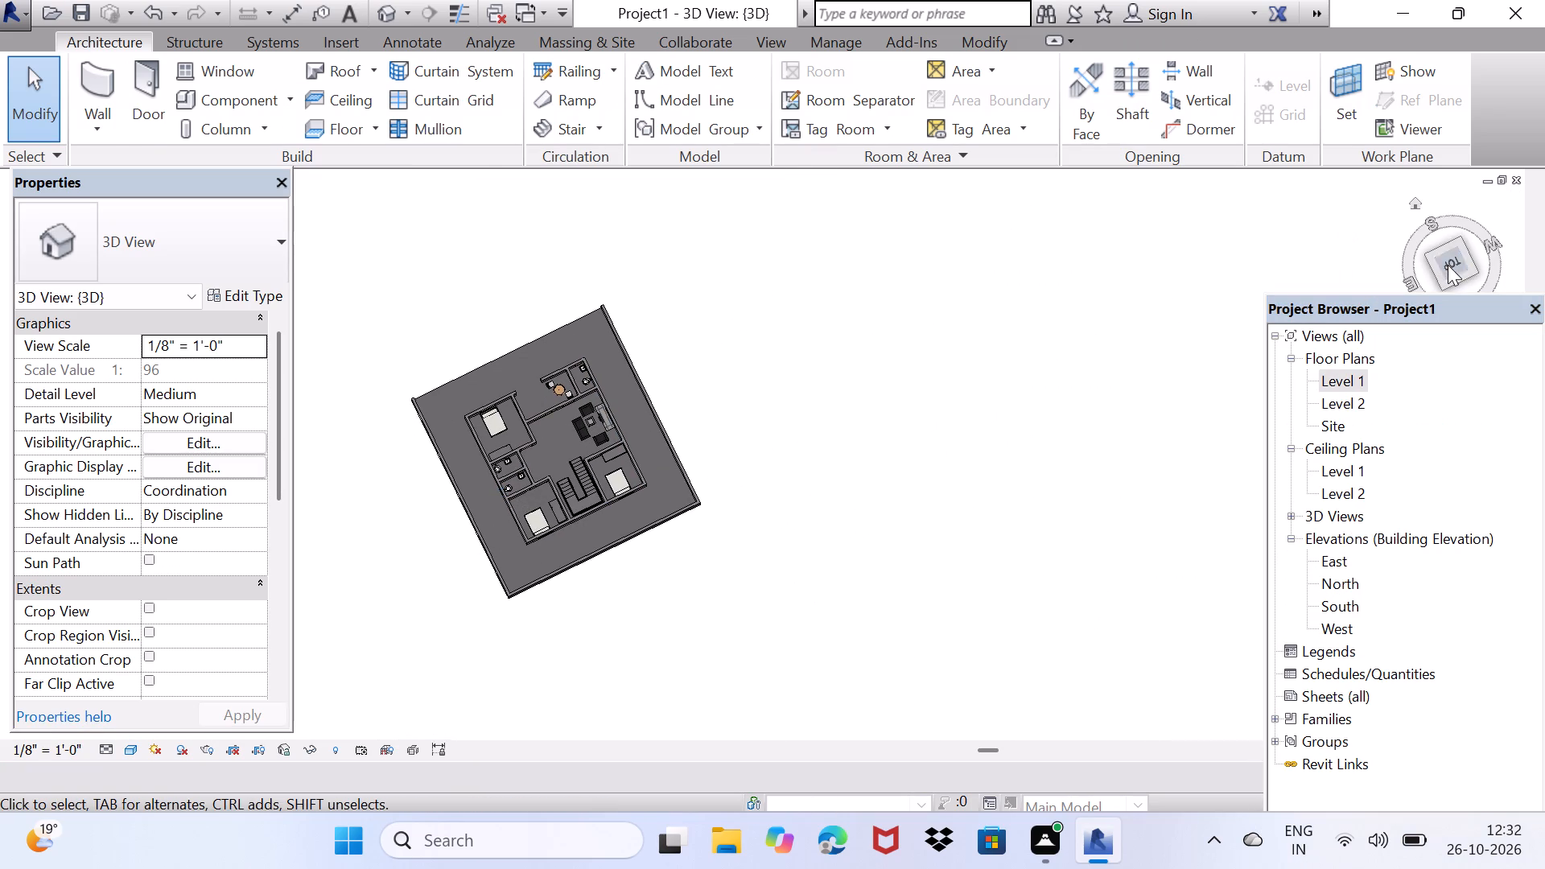
scroll(575, 484, up, 1)
middle_drag(586, 484, 500, 548)
scroll(487, 438, up, 1)
middle_drag(492, 421, 693, 468)
scroll(693, 468, up, 2)
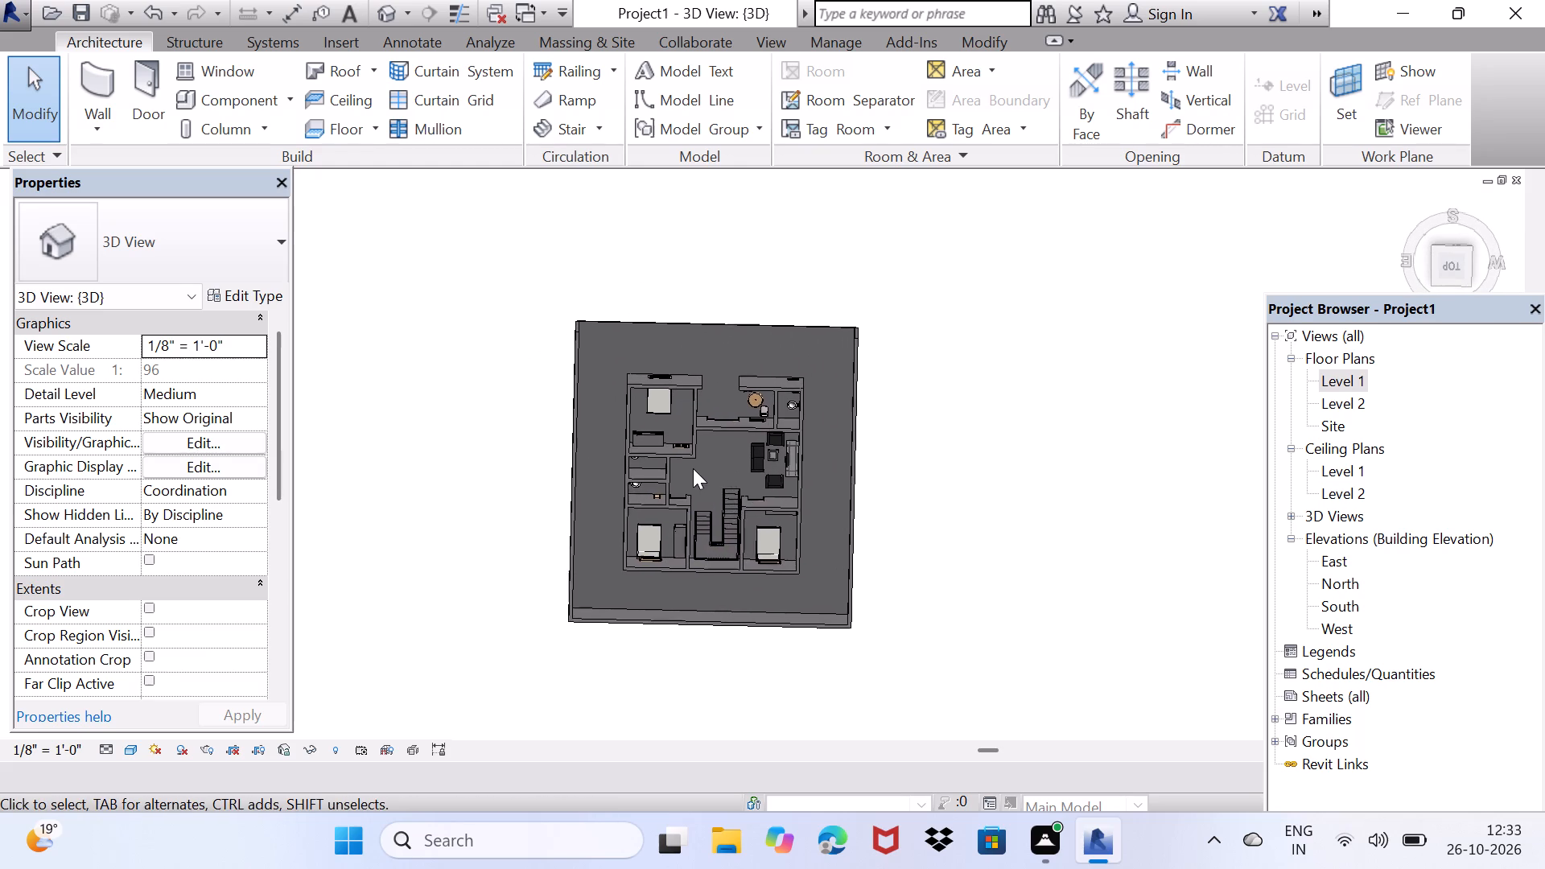
scroll(693, 468, up, 6)
middle_drag(697, 471, 702, 422)
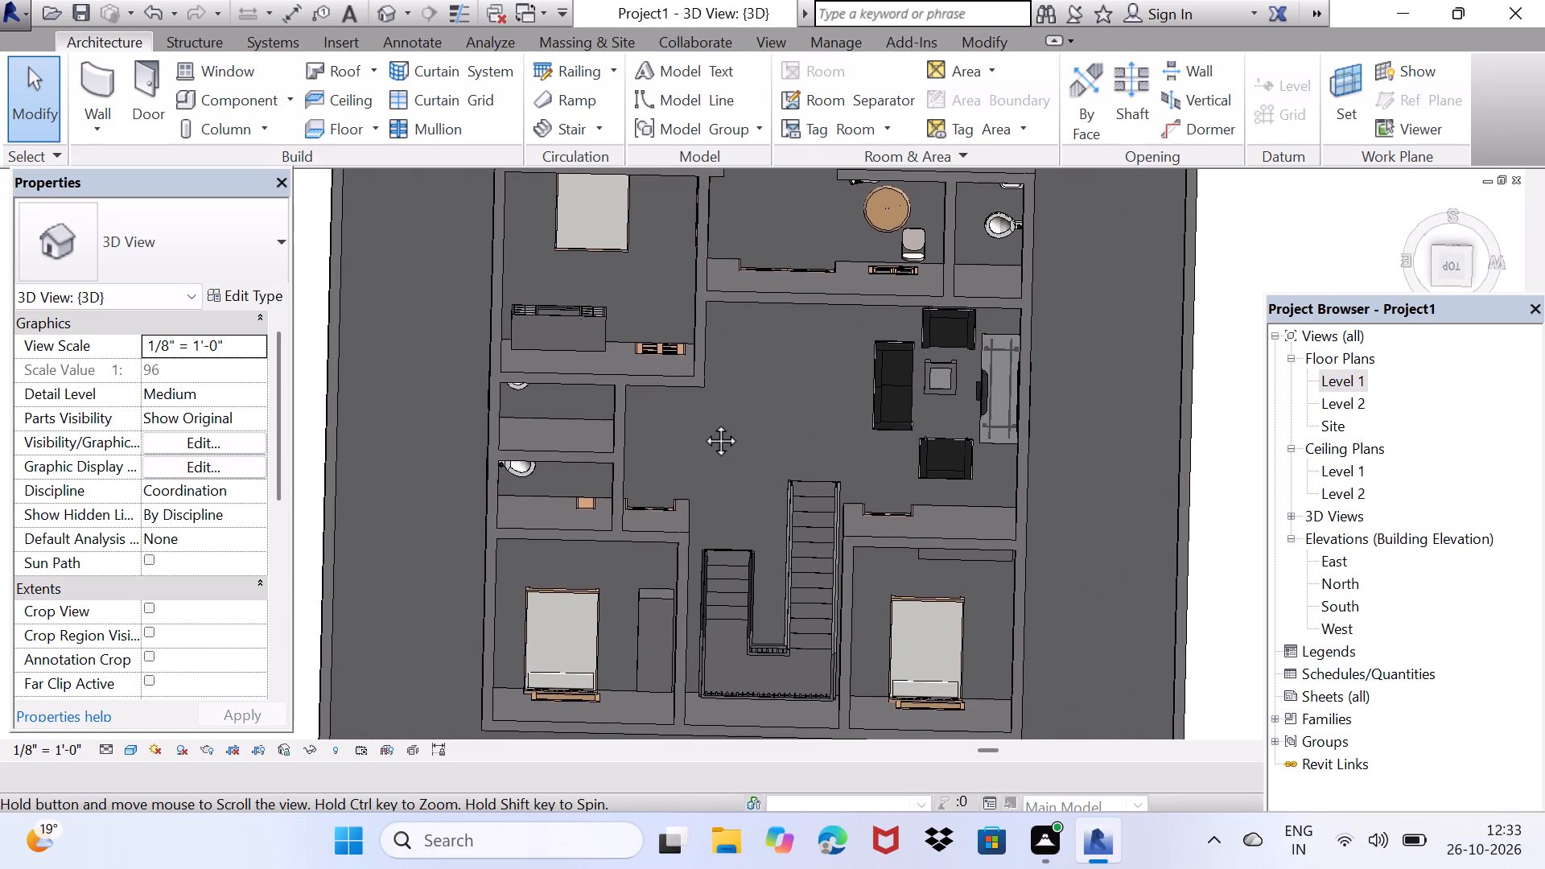
middle_drag(702, 422, 1264, 519)
scroll(1259, 519, down, 3)
middle_drag(1187, 513, 781, 483)
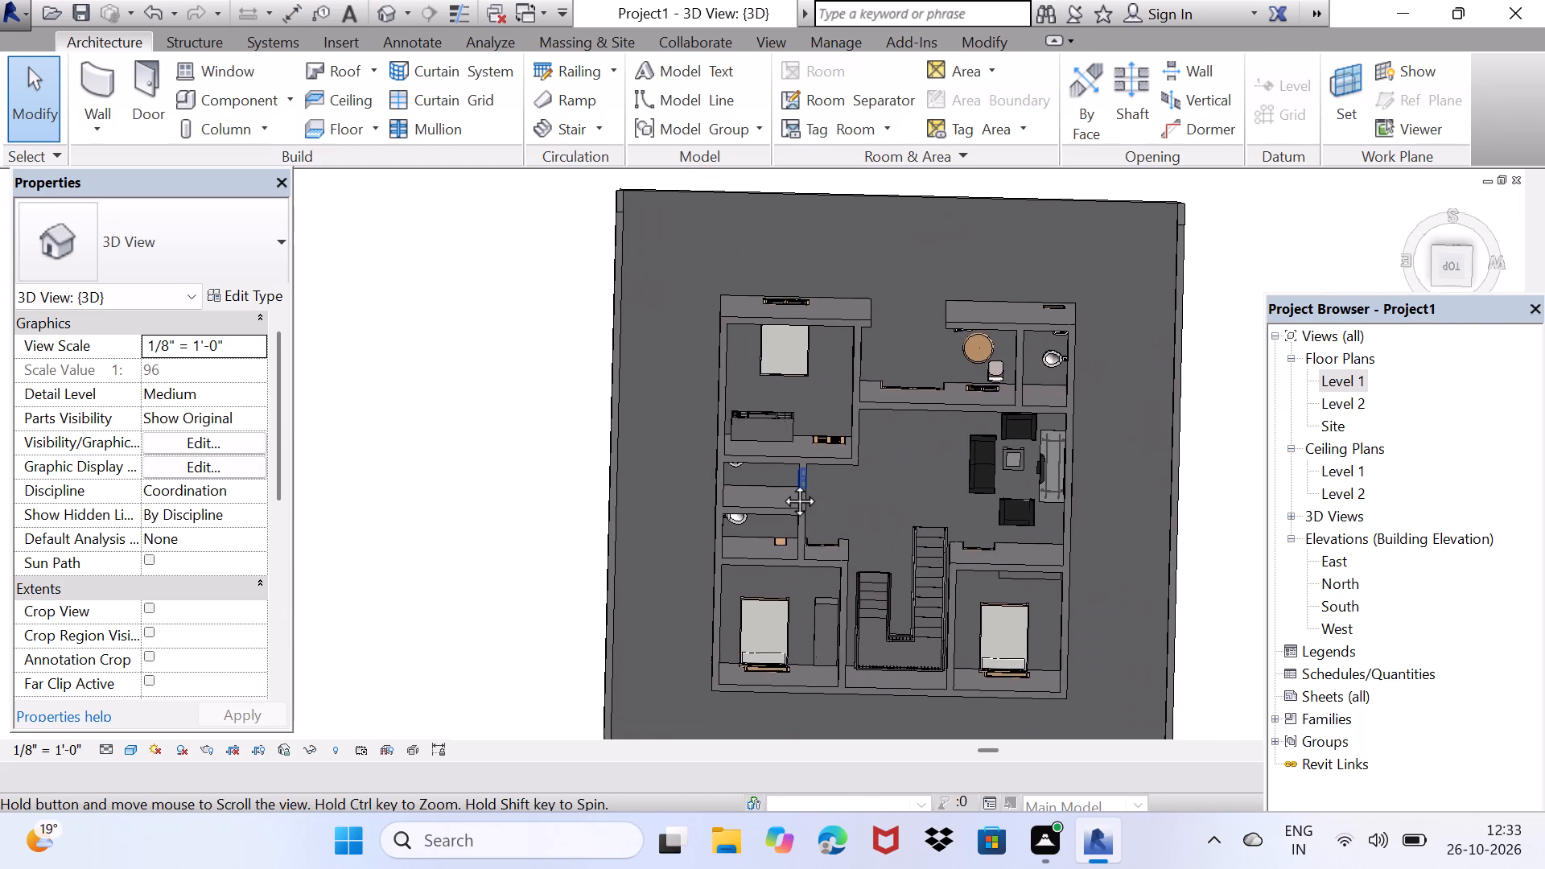
middle_drag(781, 483, 715, 453)
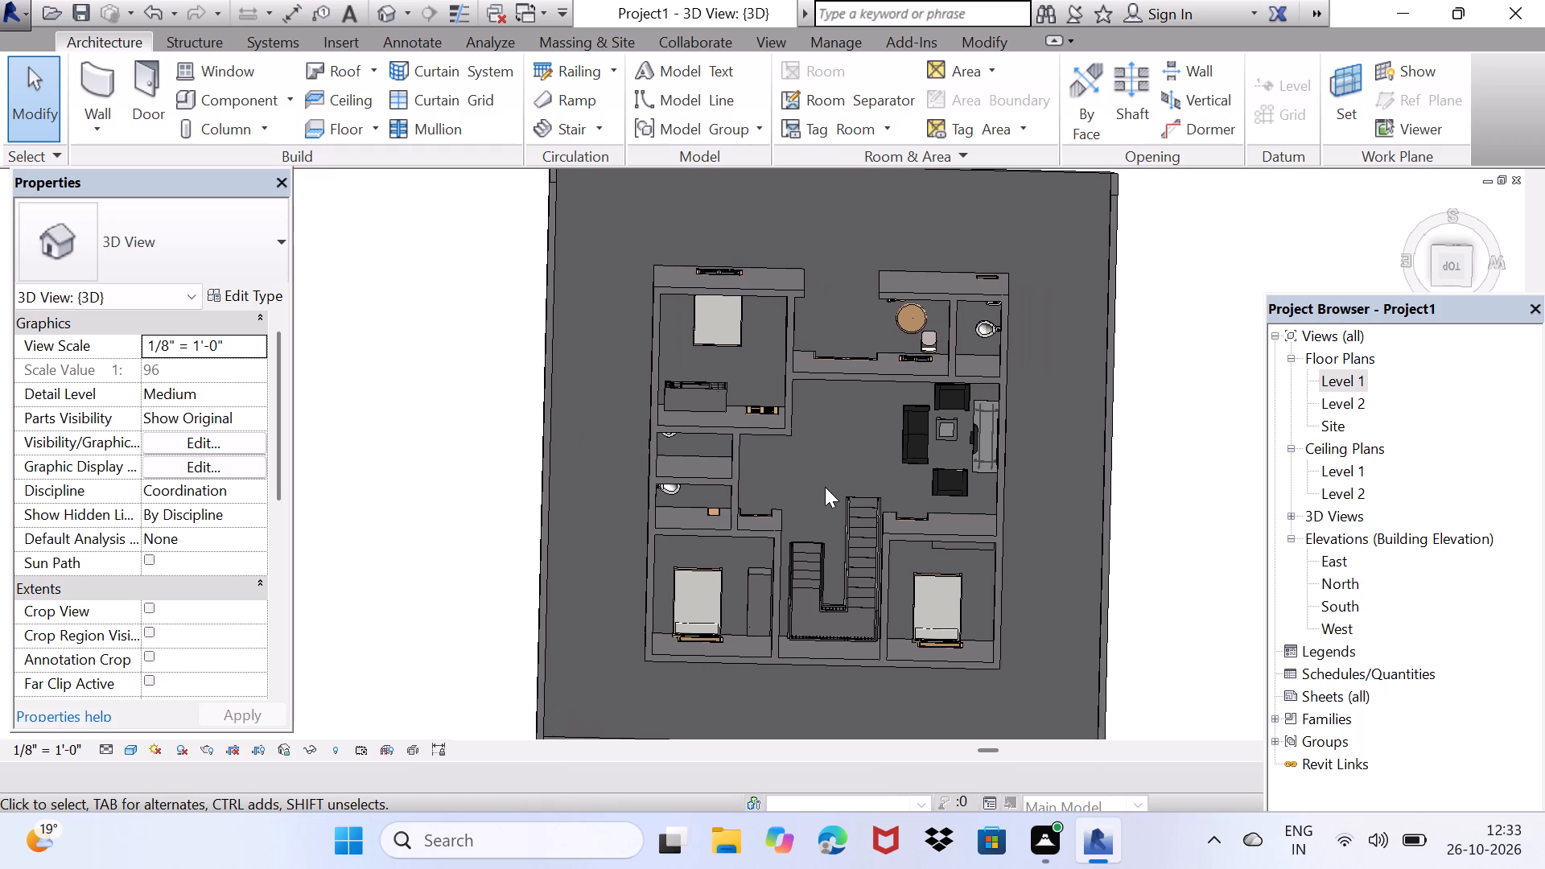
alt+middle_drag(875, 496, 881, 468)
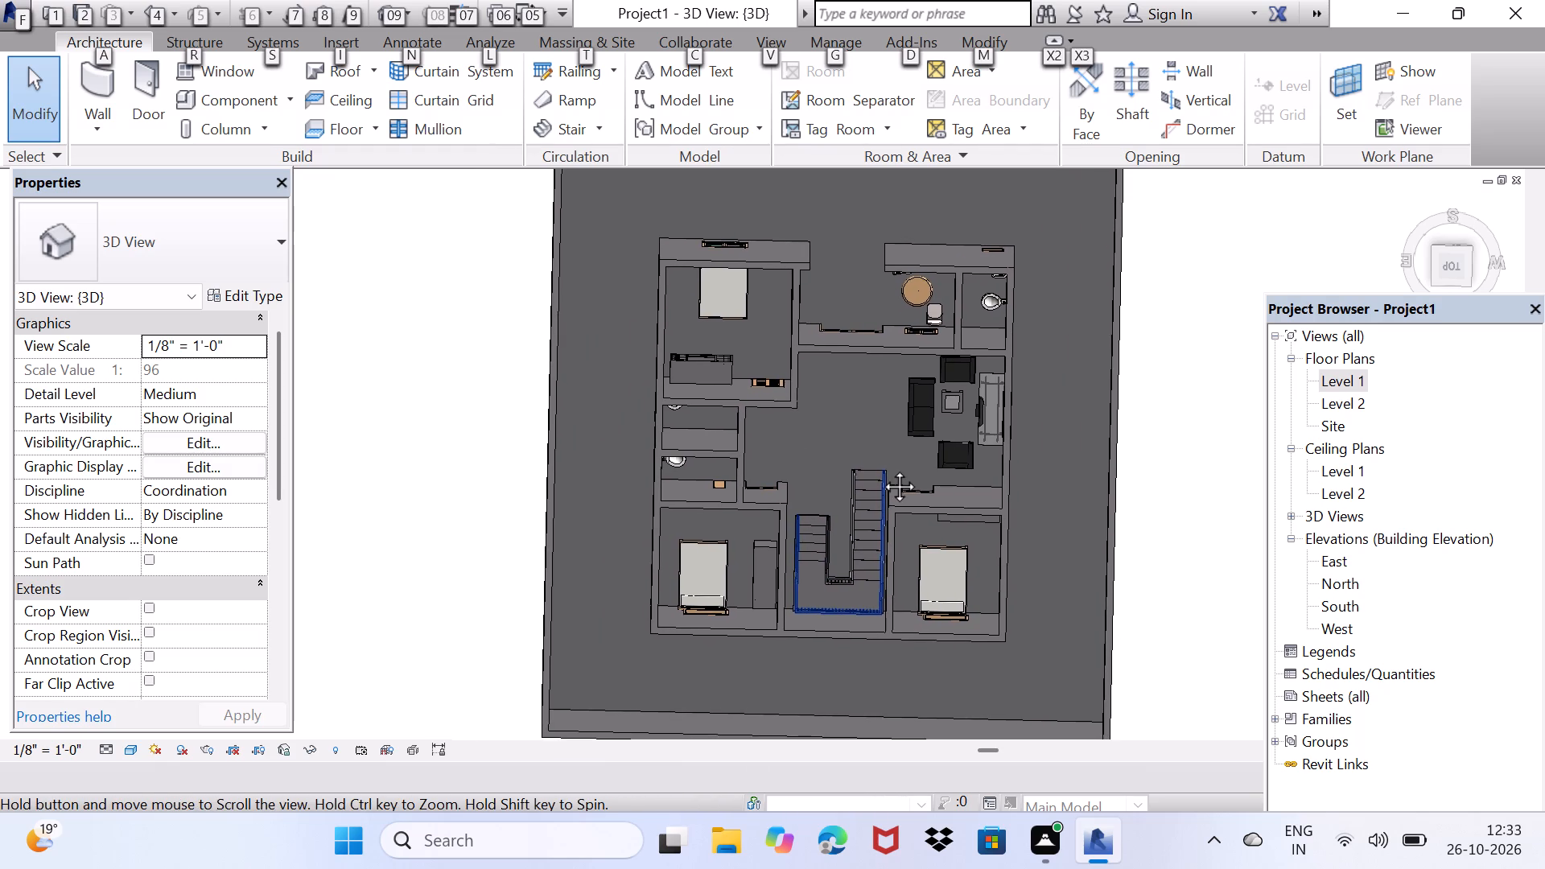
alt+middle_drag(881, 468, 644, 357)
scroll(1117, 330, down, 1)
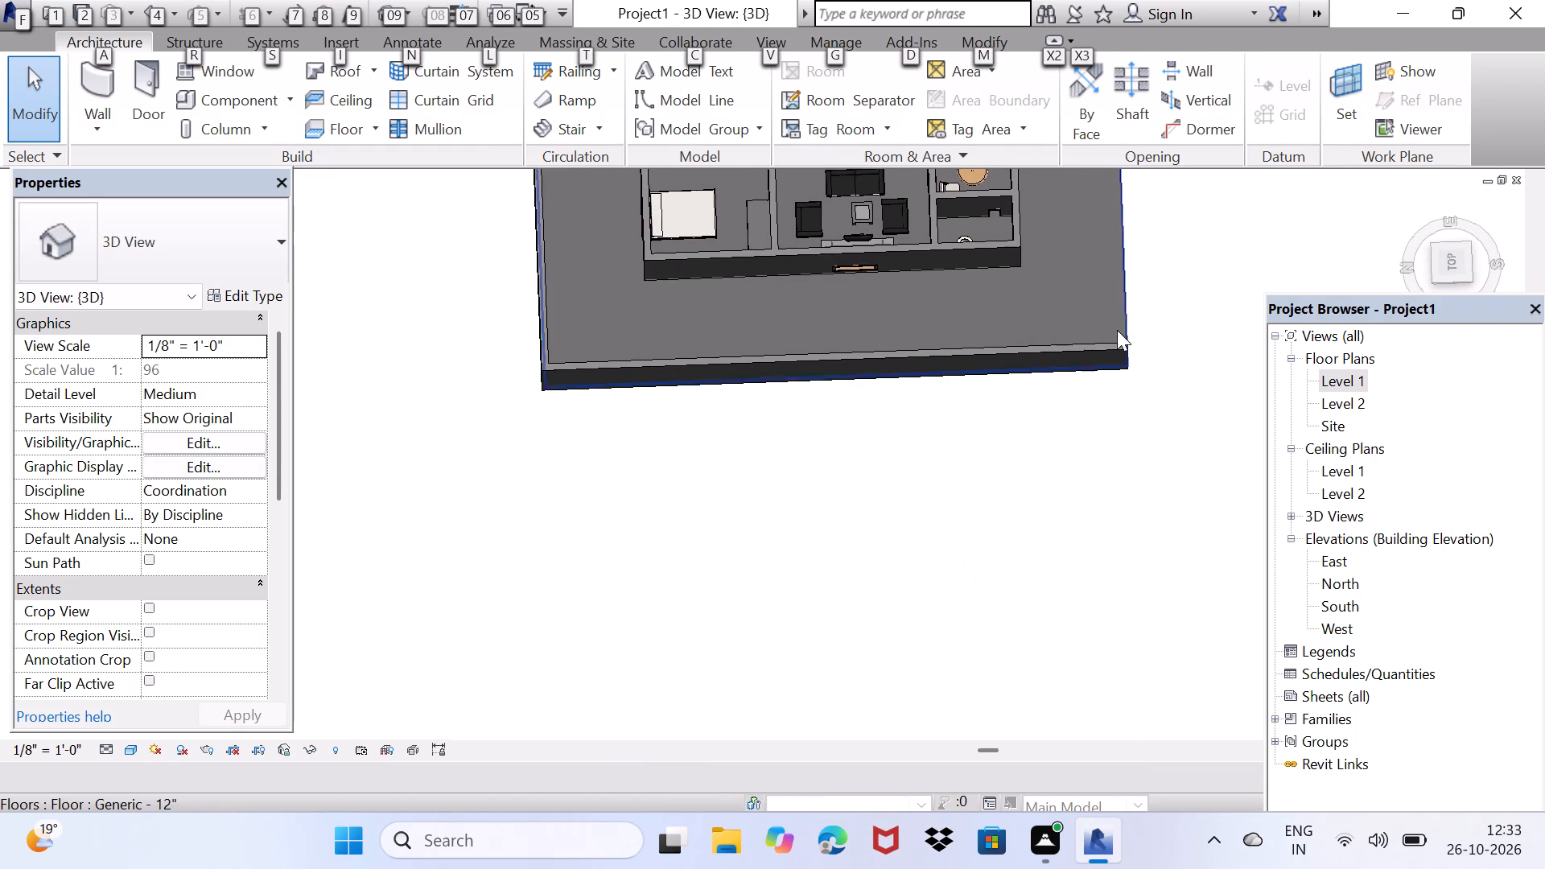
scroll(1117, 330, down, 1)
middle_drag(1158, 332, 838, 410)
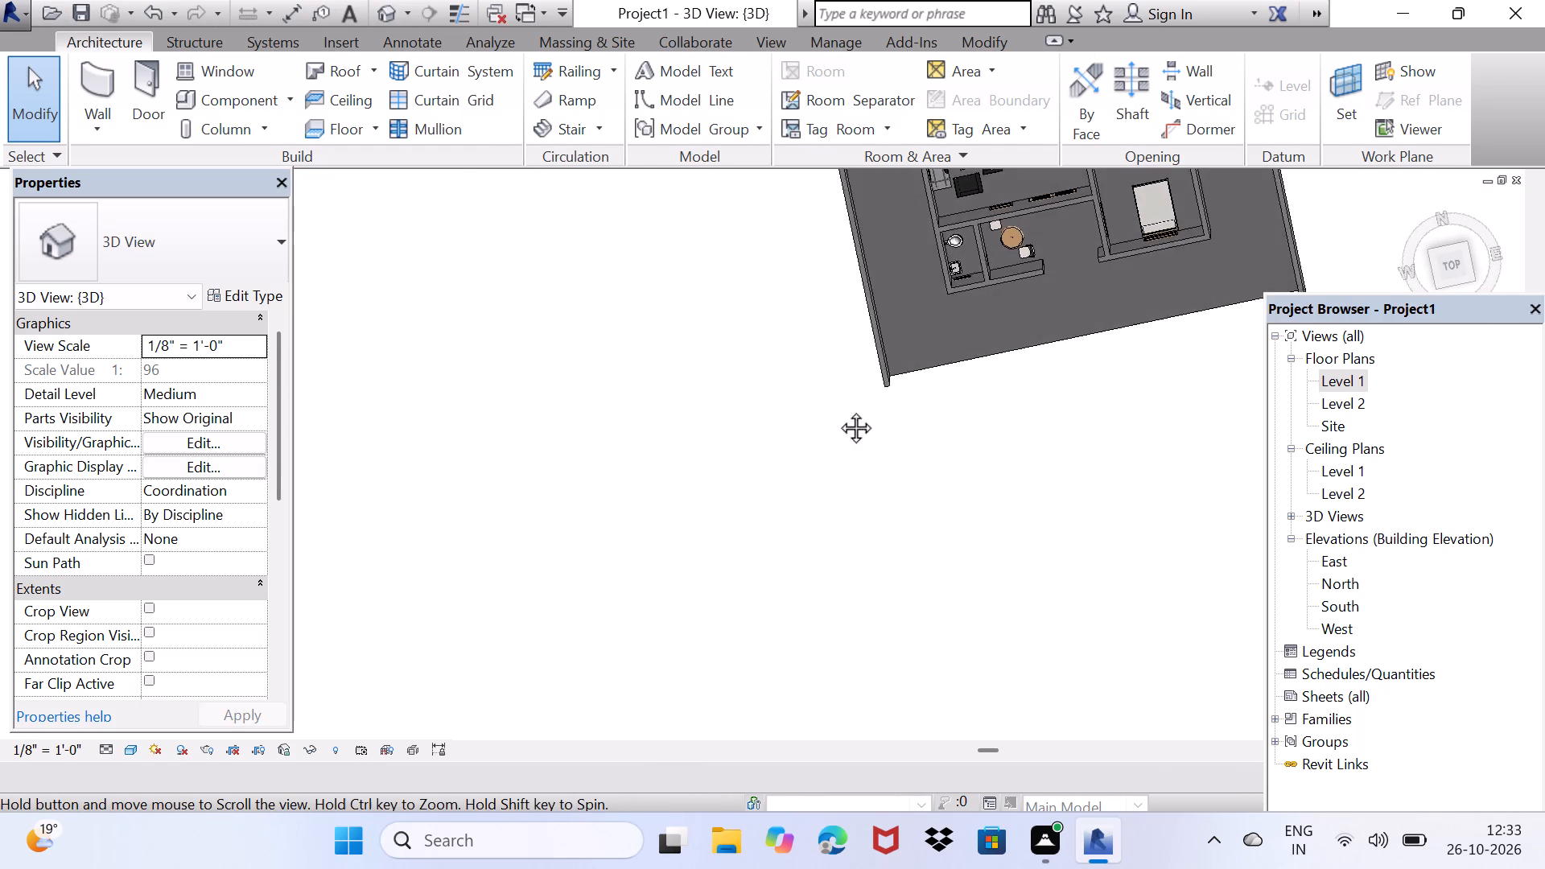
middle_drag(838, 410, 554, 765)
scroll(567, 750, down, 1)
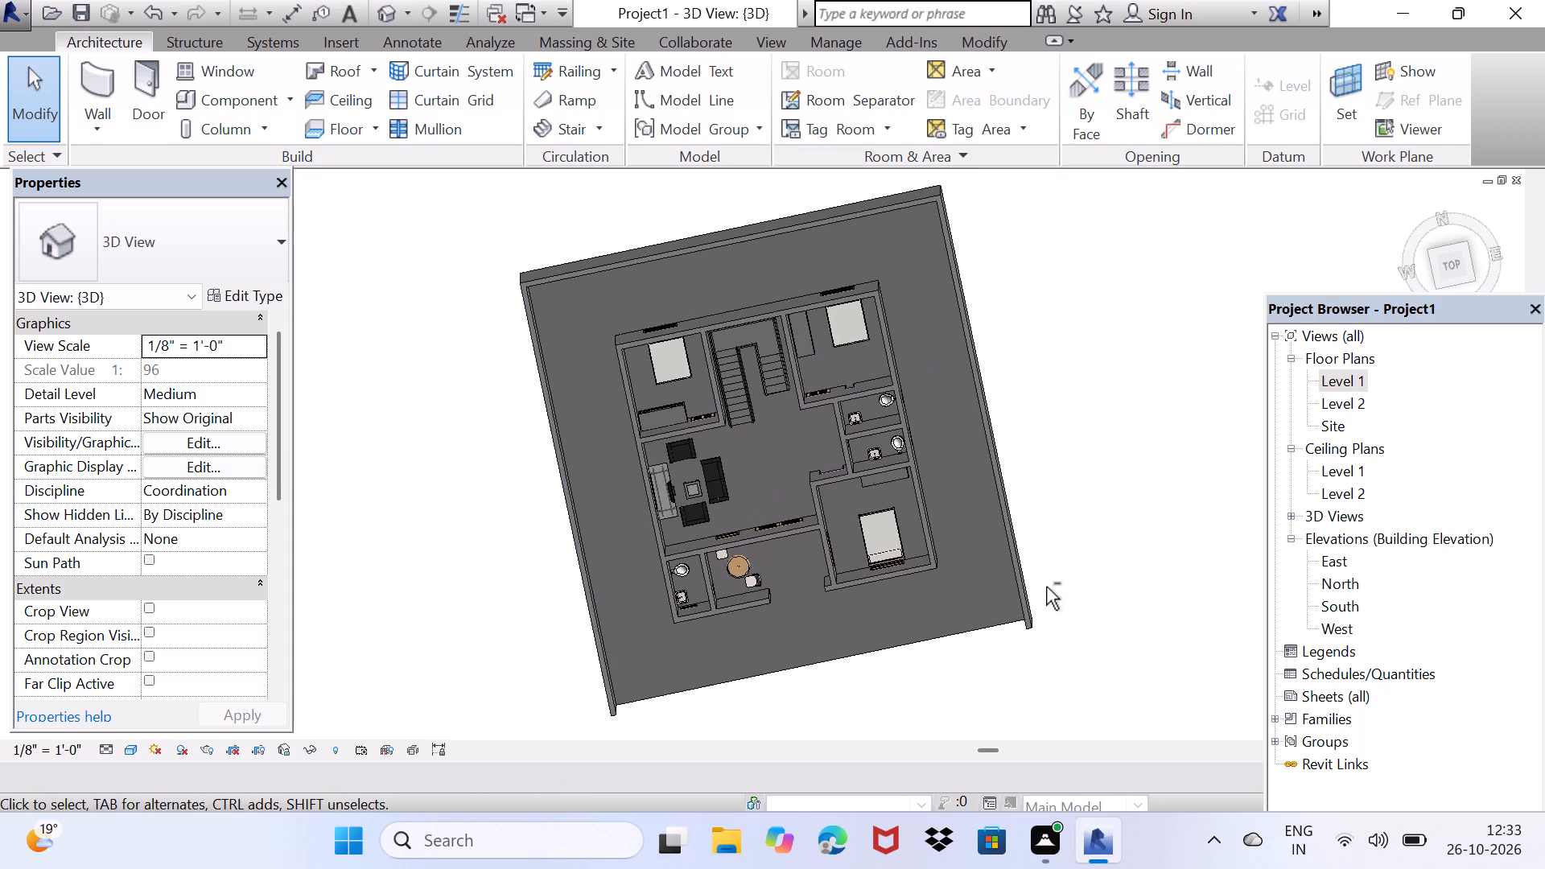
shift+middle_drag(1044, 595, 1021, 524)
scroll(888, 575, up, 2)
shift+middle_drag(887, 573, 853, 638)
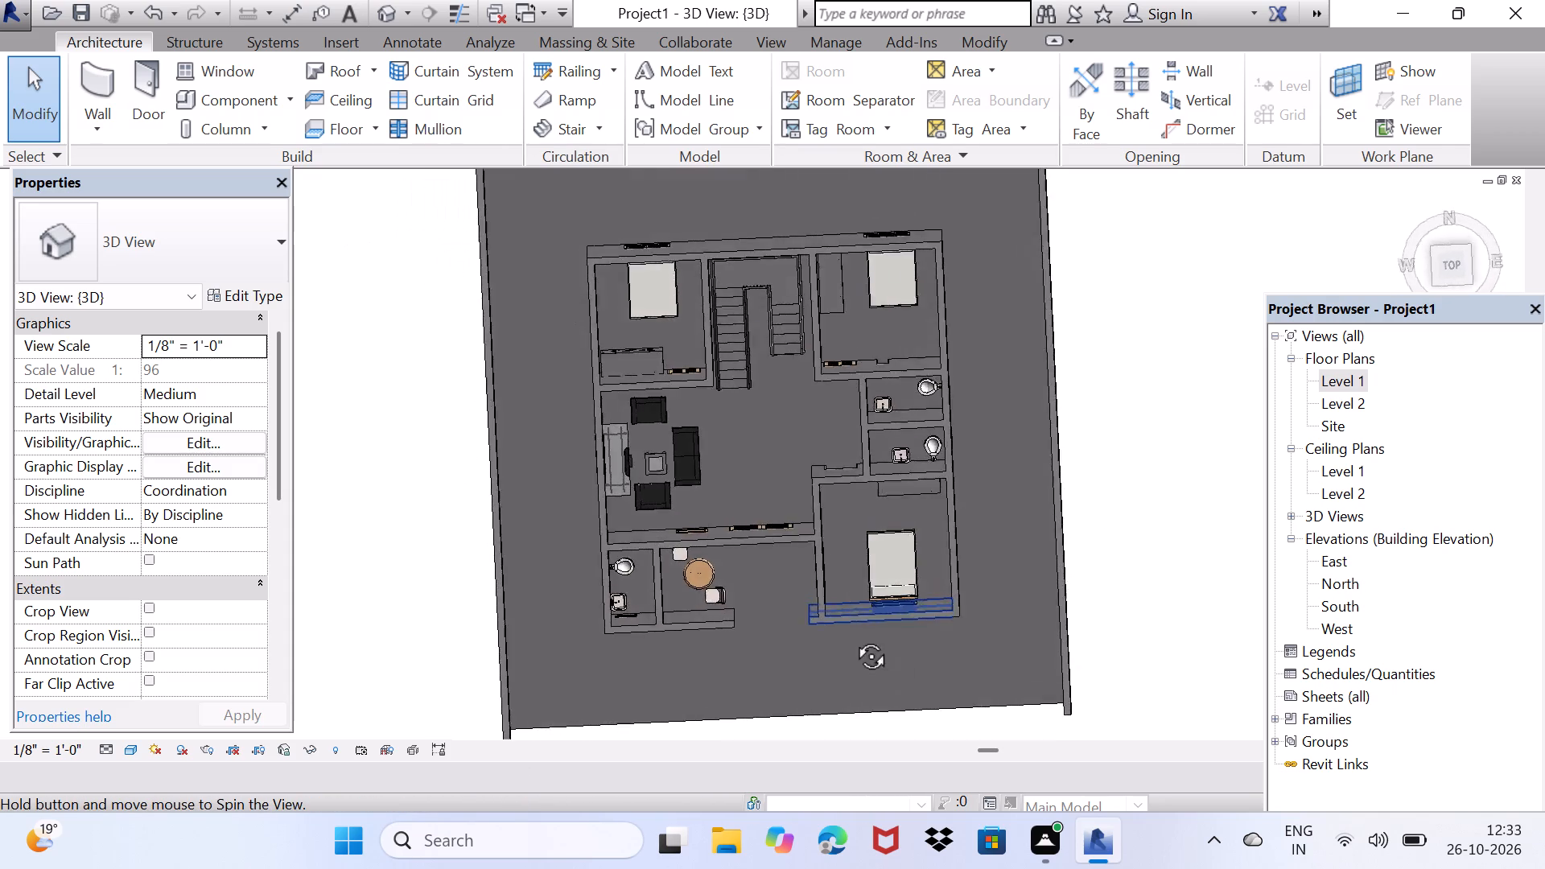
shift+middle_drag(853, 638, 855, 623)
scroll(873, 583, up, 1)
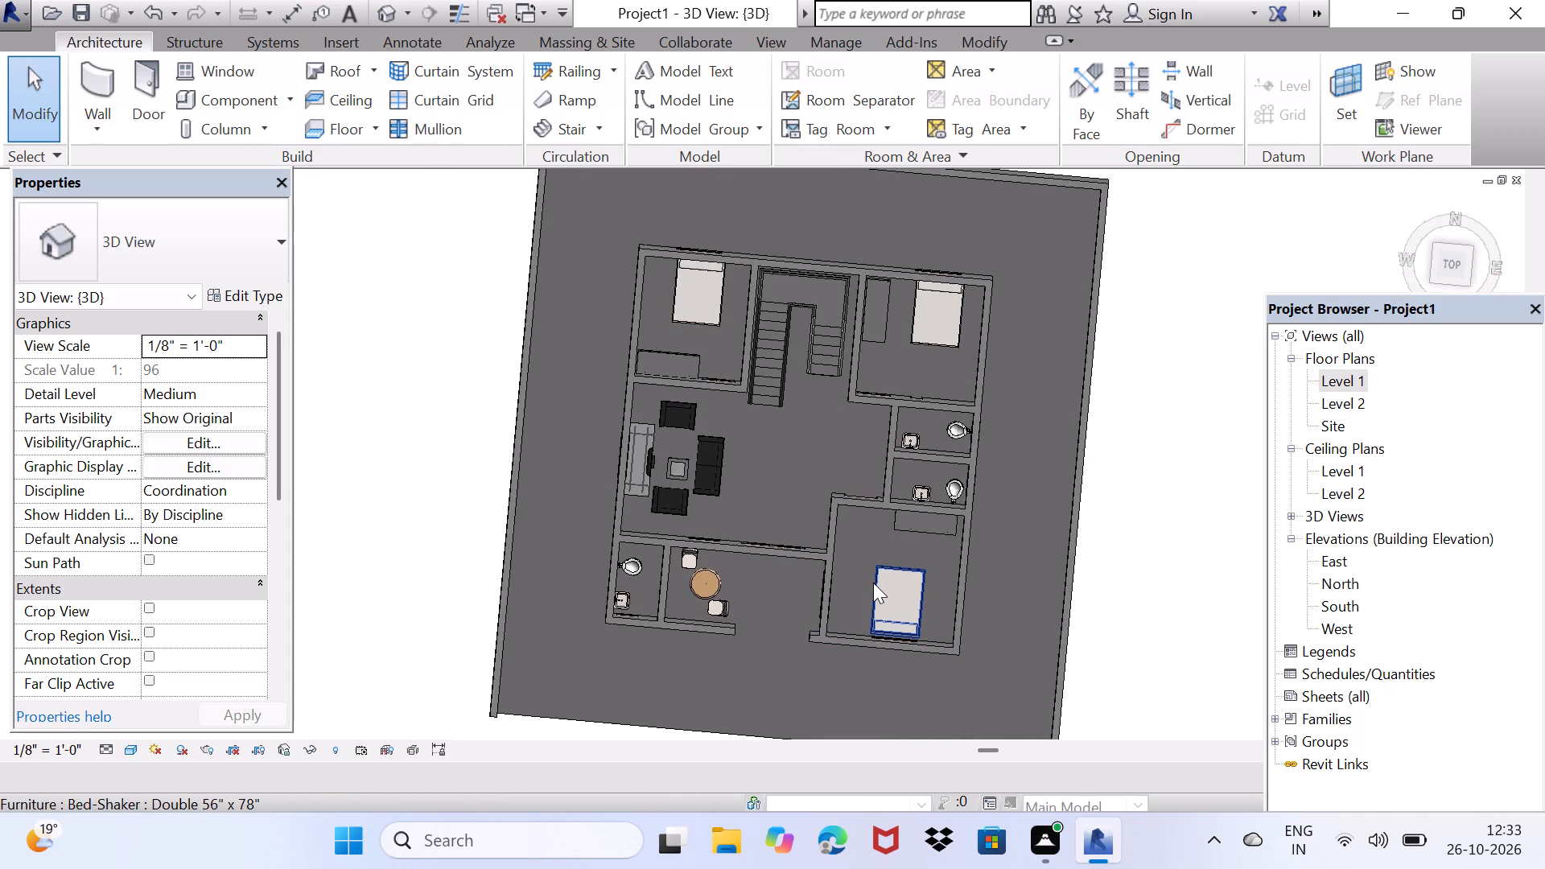
middle_drag(873, 583, 748, 582)
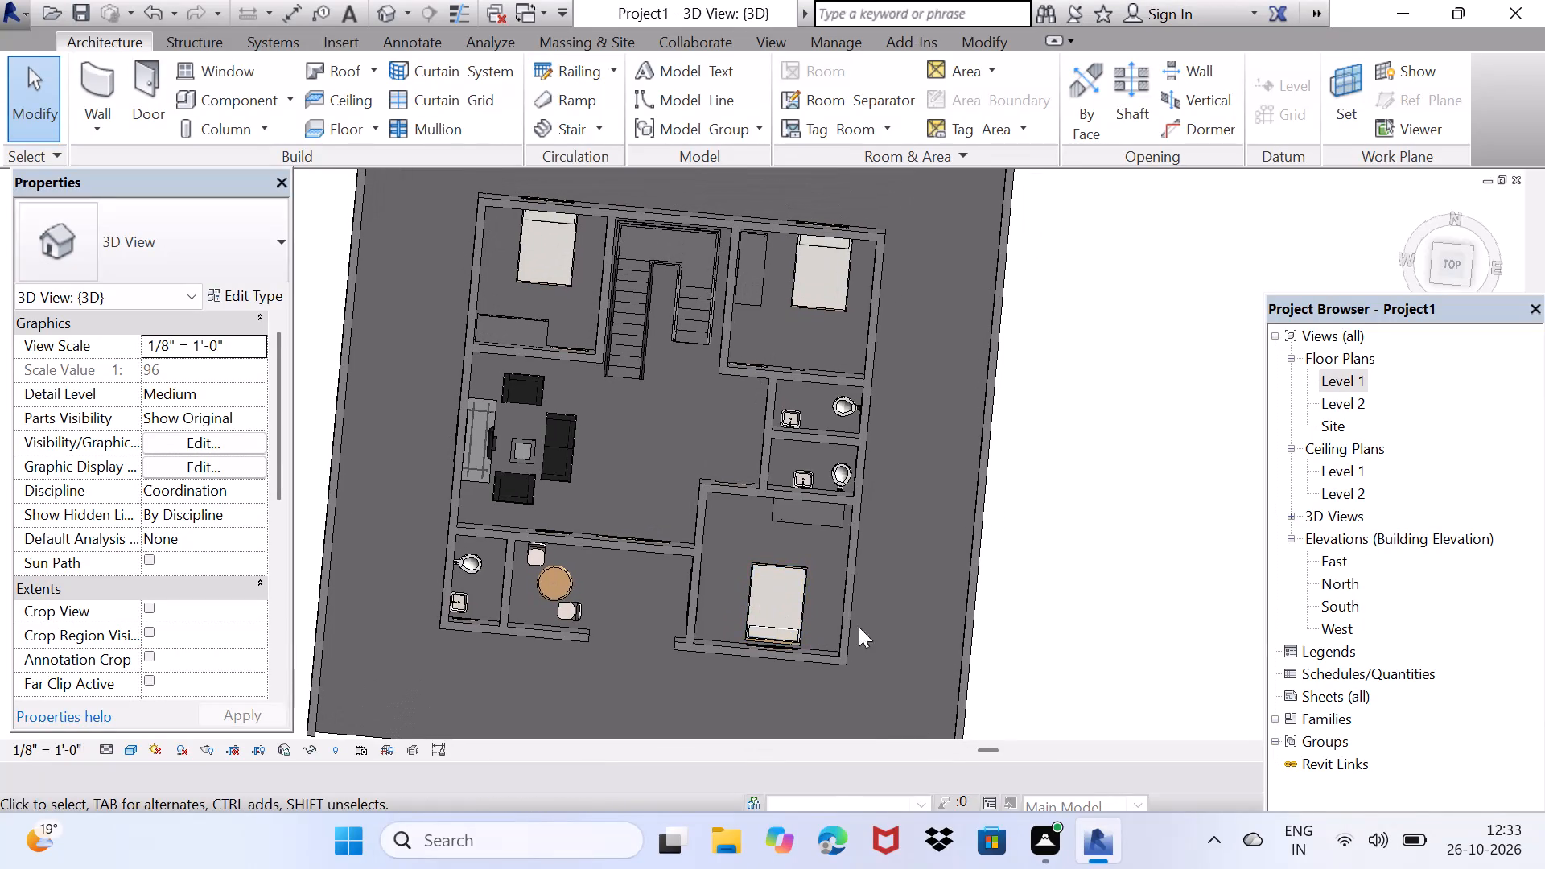
middle_drag(892, 615, 833, 586)
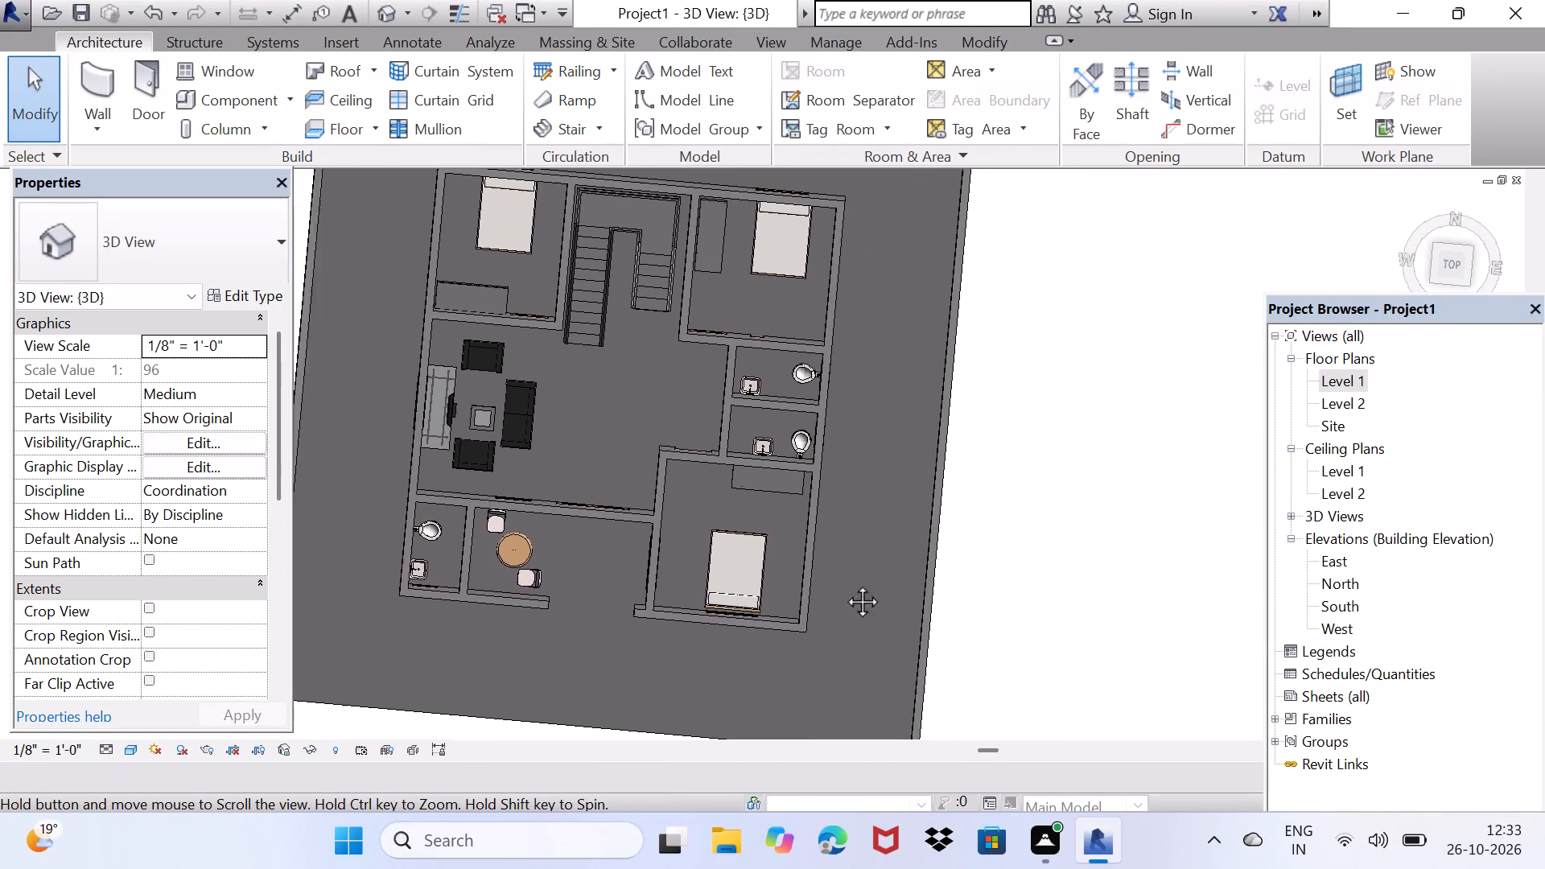
middle_drag(833, 586, 855, 595)
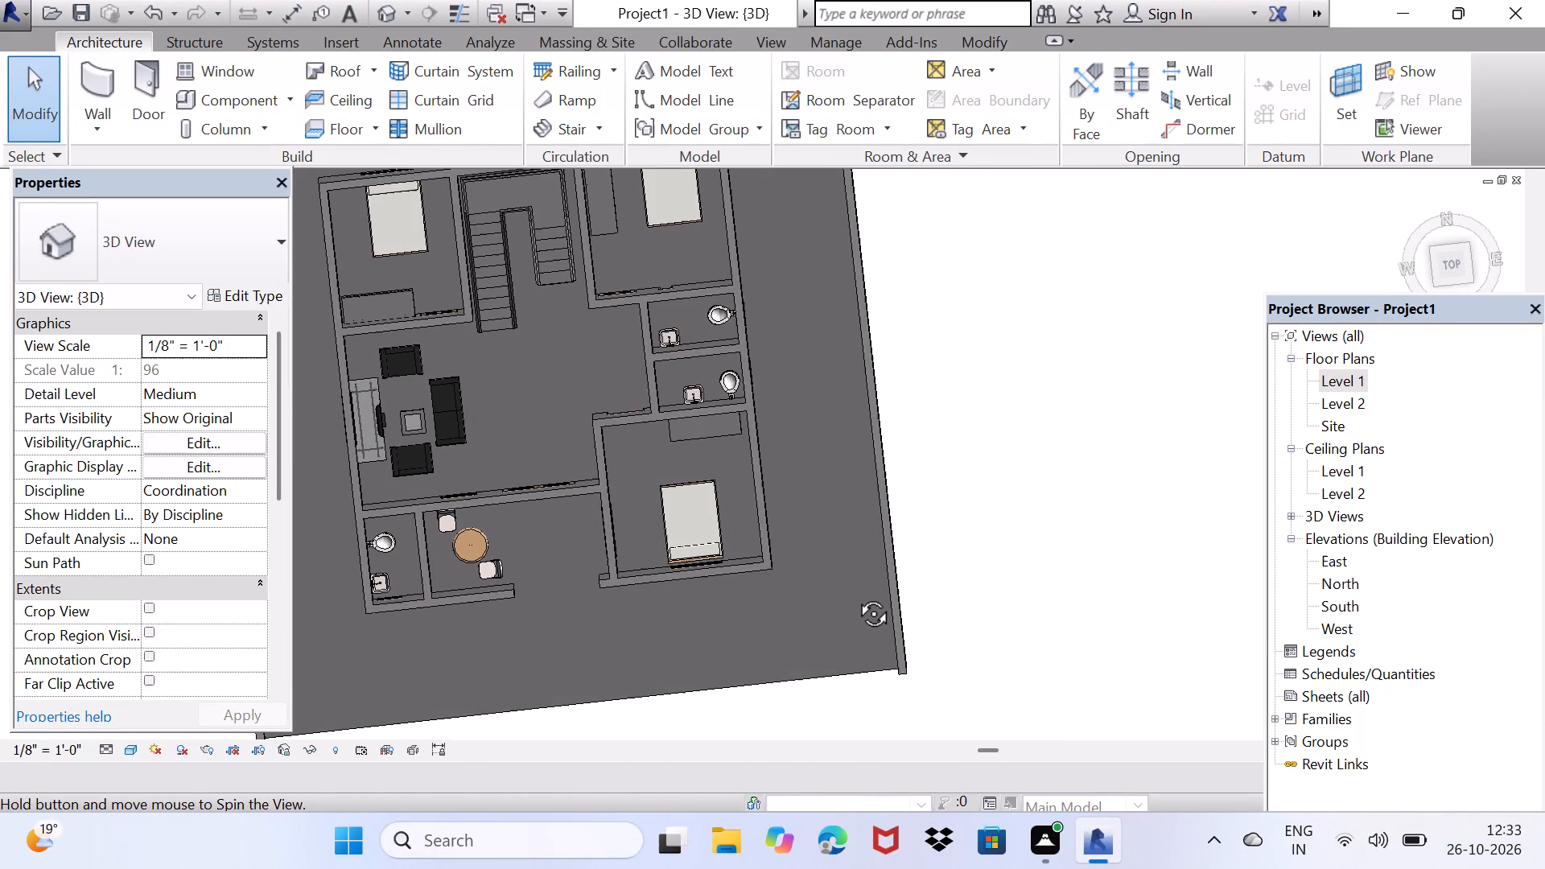
middle_drag(855, 595, 863, 605)
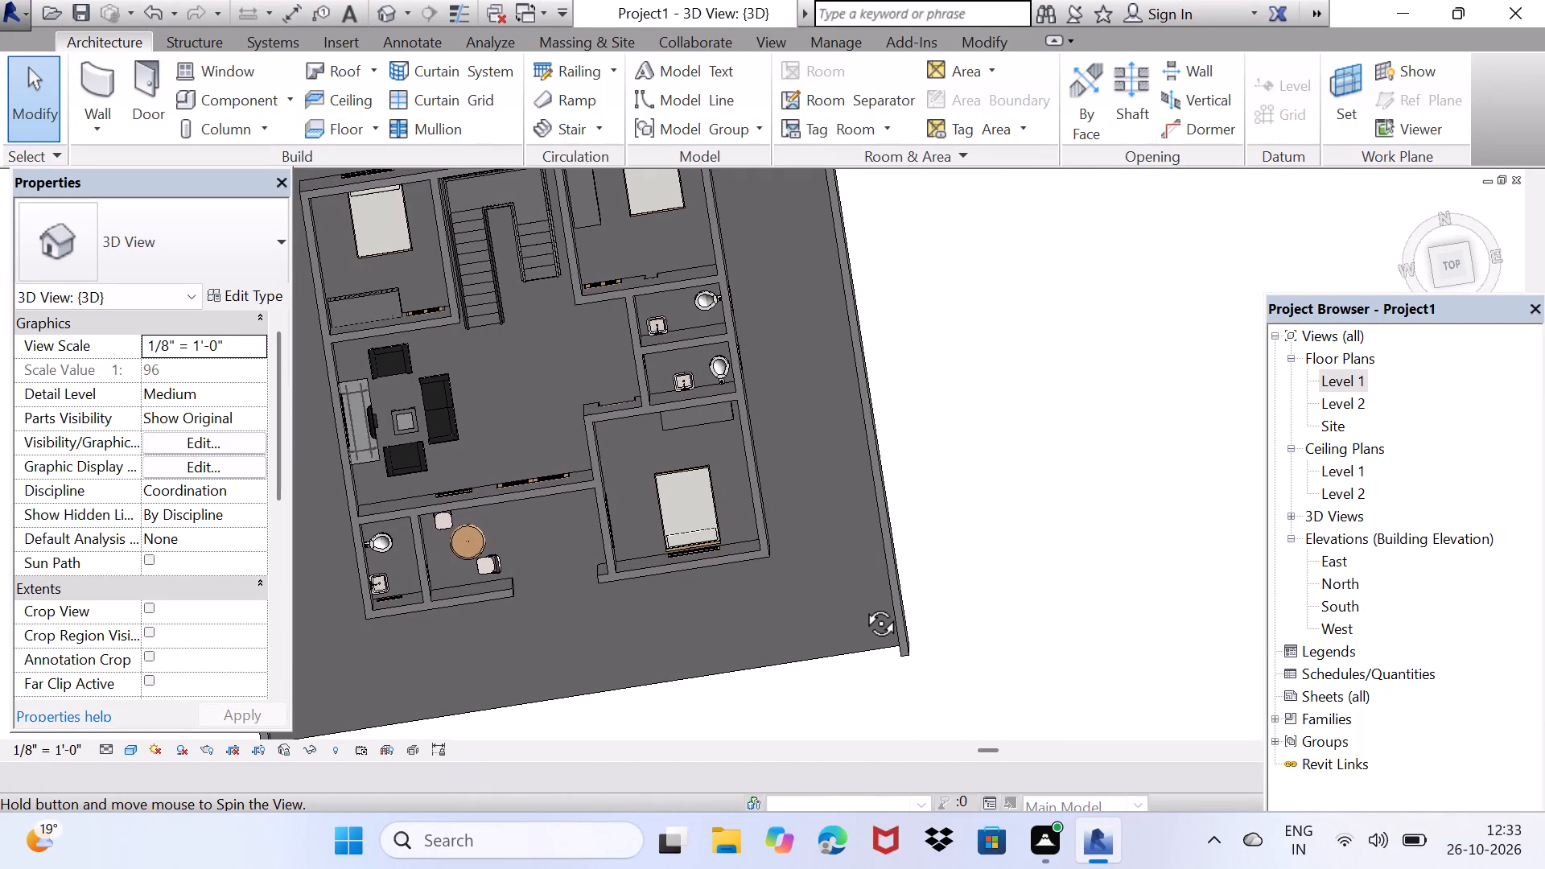
middle_drag(863, 605, 825, 604)
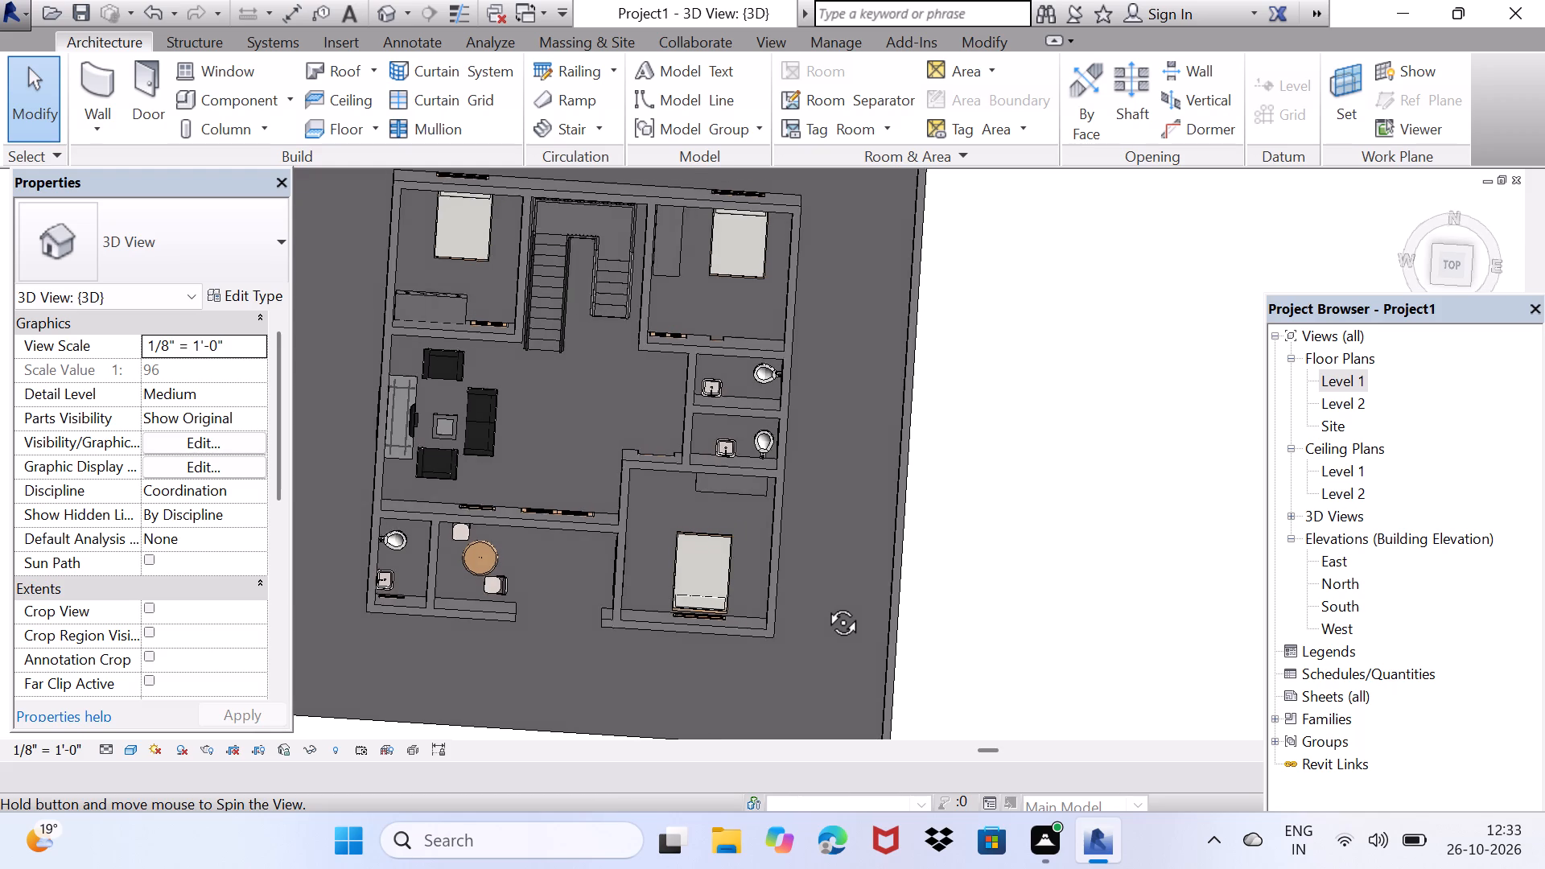
middle_drag(825, 604, 826, 592)
scroll(790, 523, down, 3)
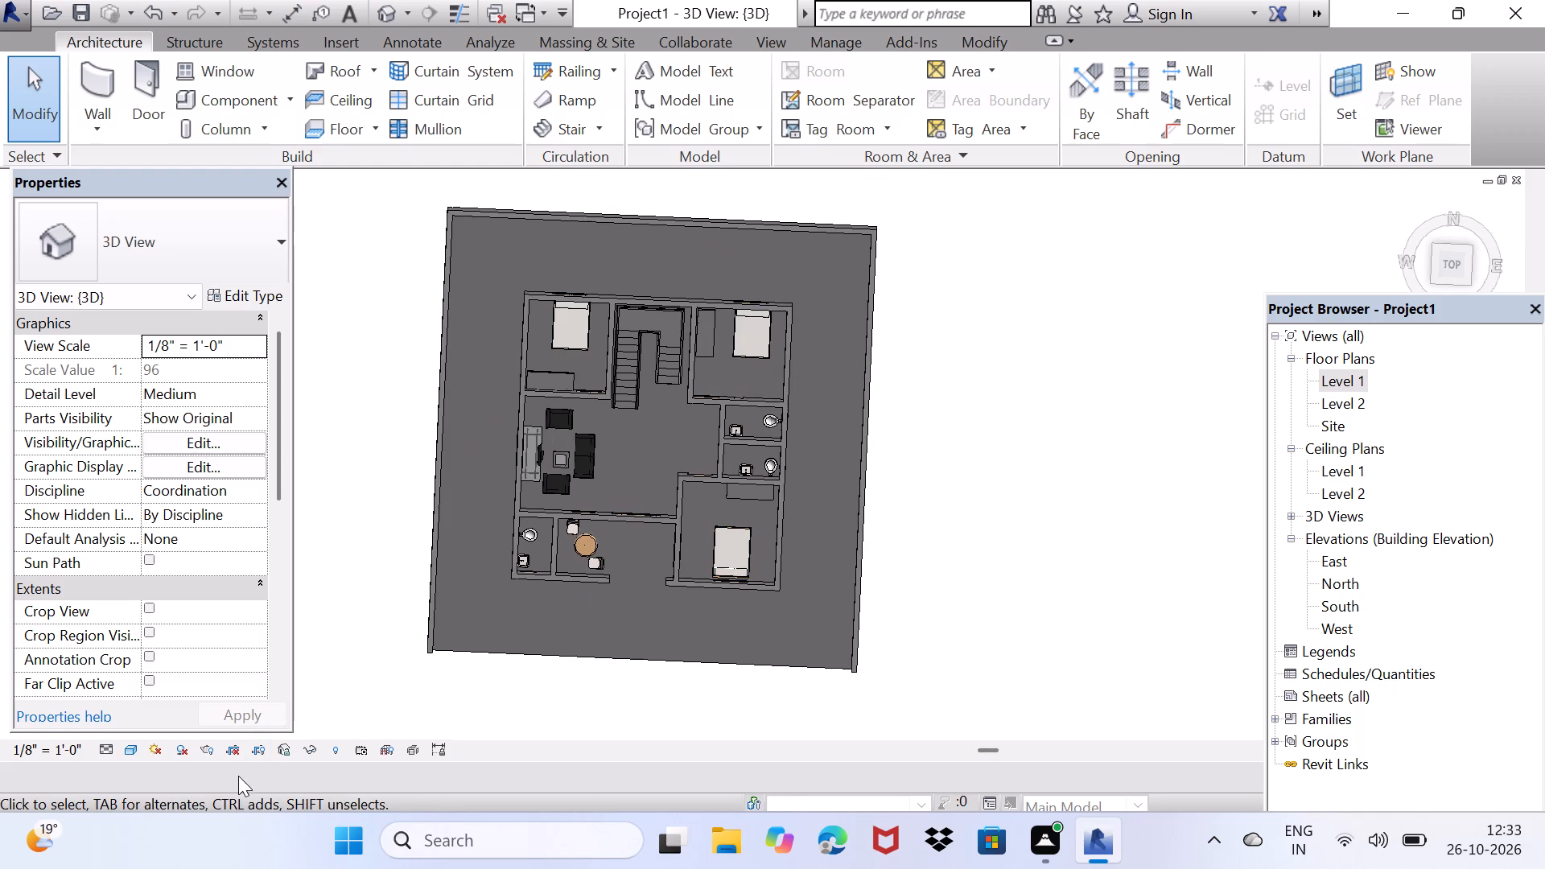
Set the 3D view's visual style to Realistic.
click(136, 745)
click(226, 708)
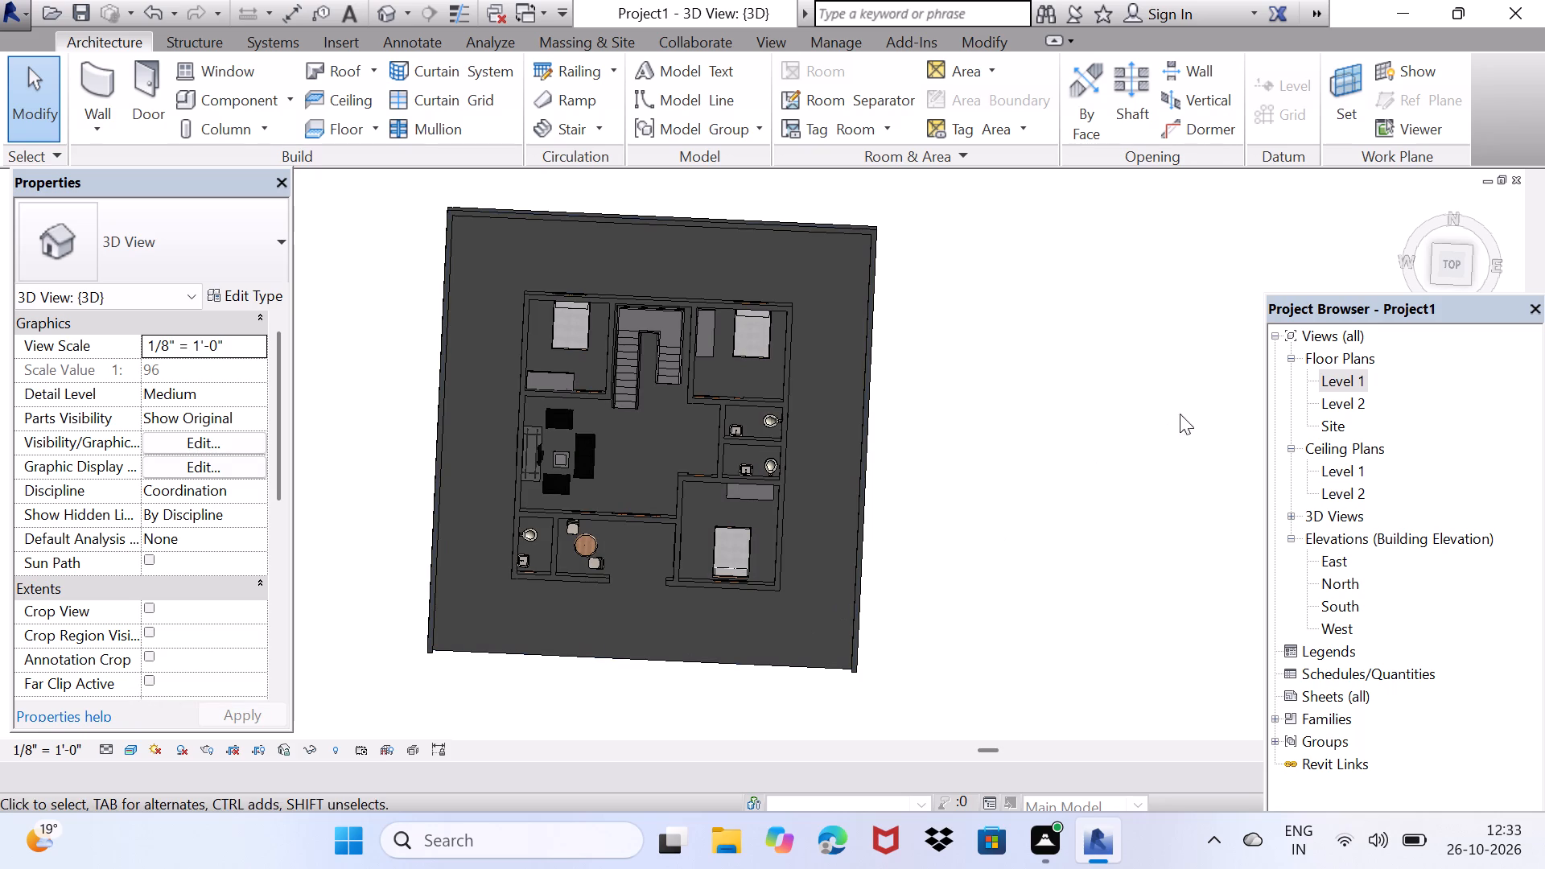
Orient the 3D view to Left and from there to a squared-up Top view of the whole house.
click(1458, 274)
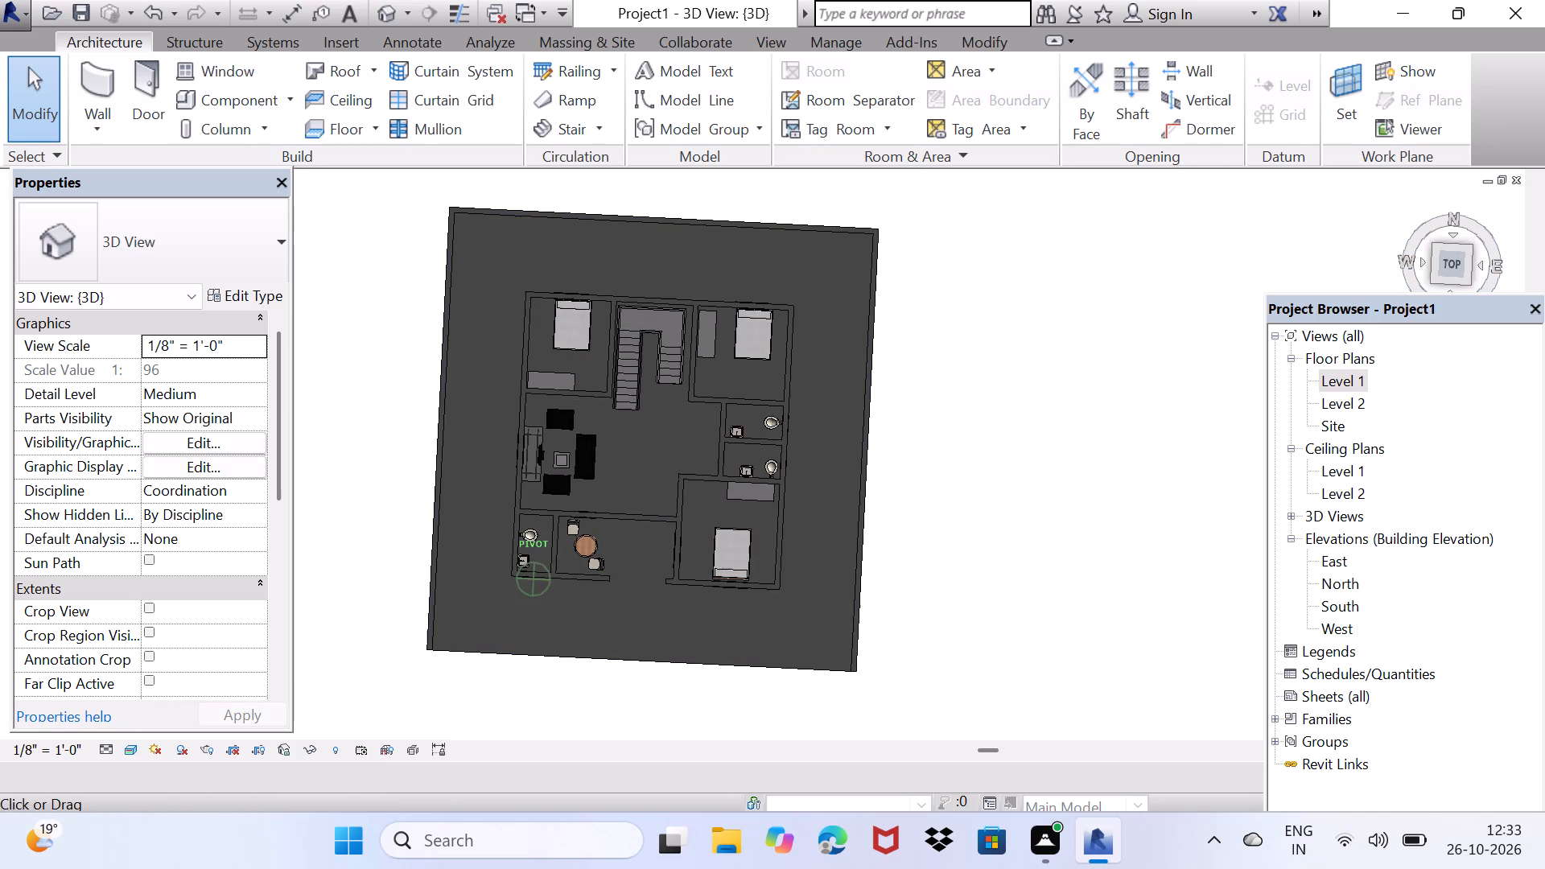
drag(1496, 271, 1505, 267)
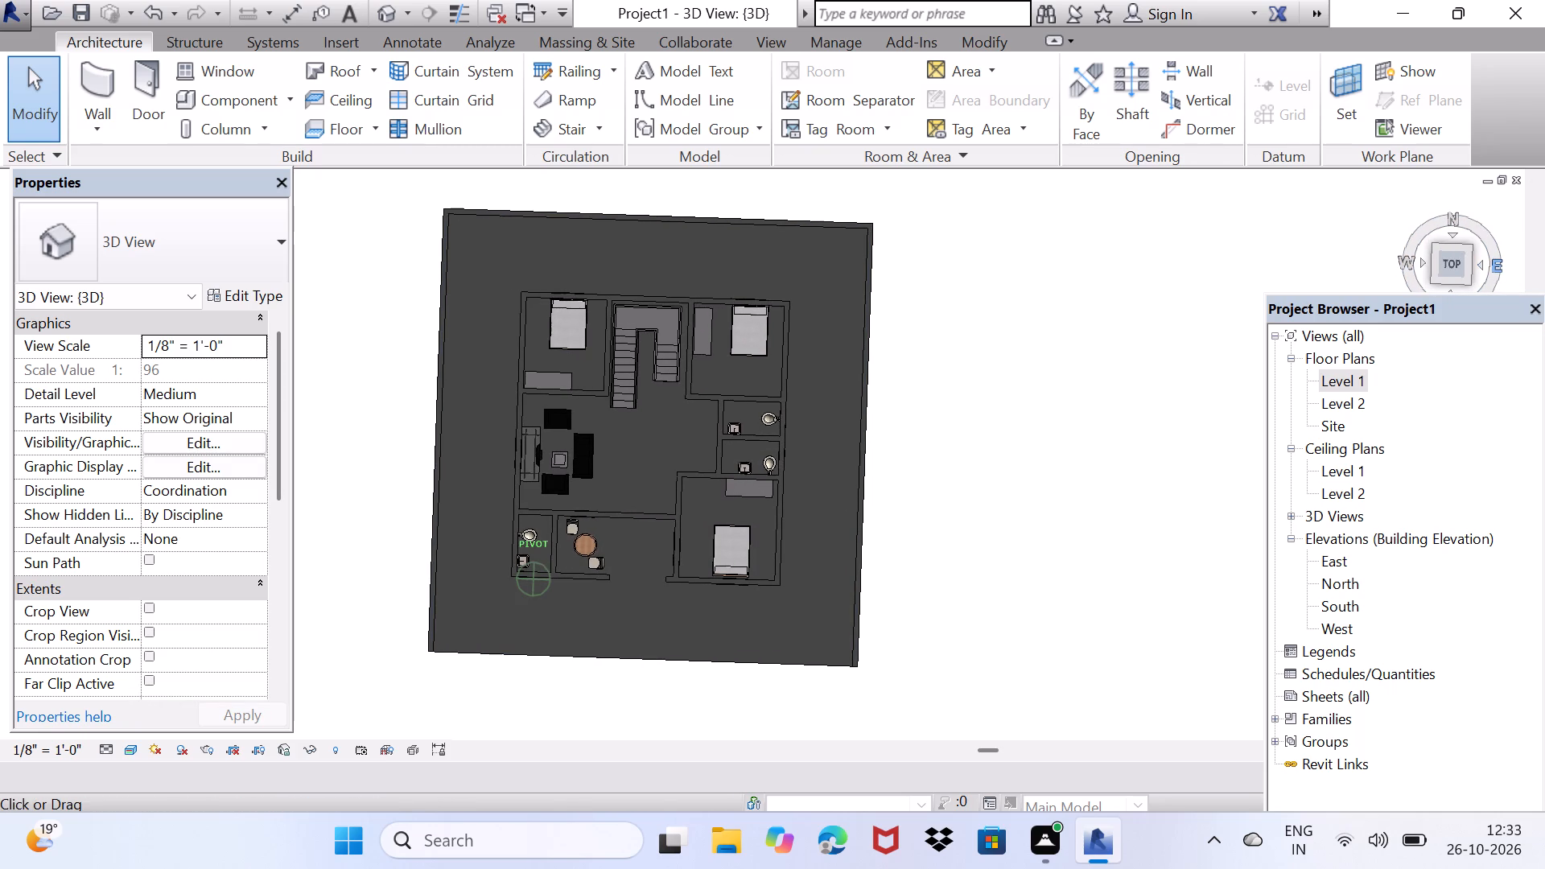
drag(1505, 267, 1438, 233)
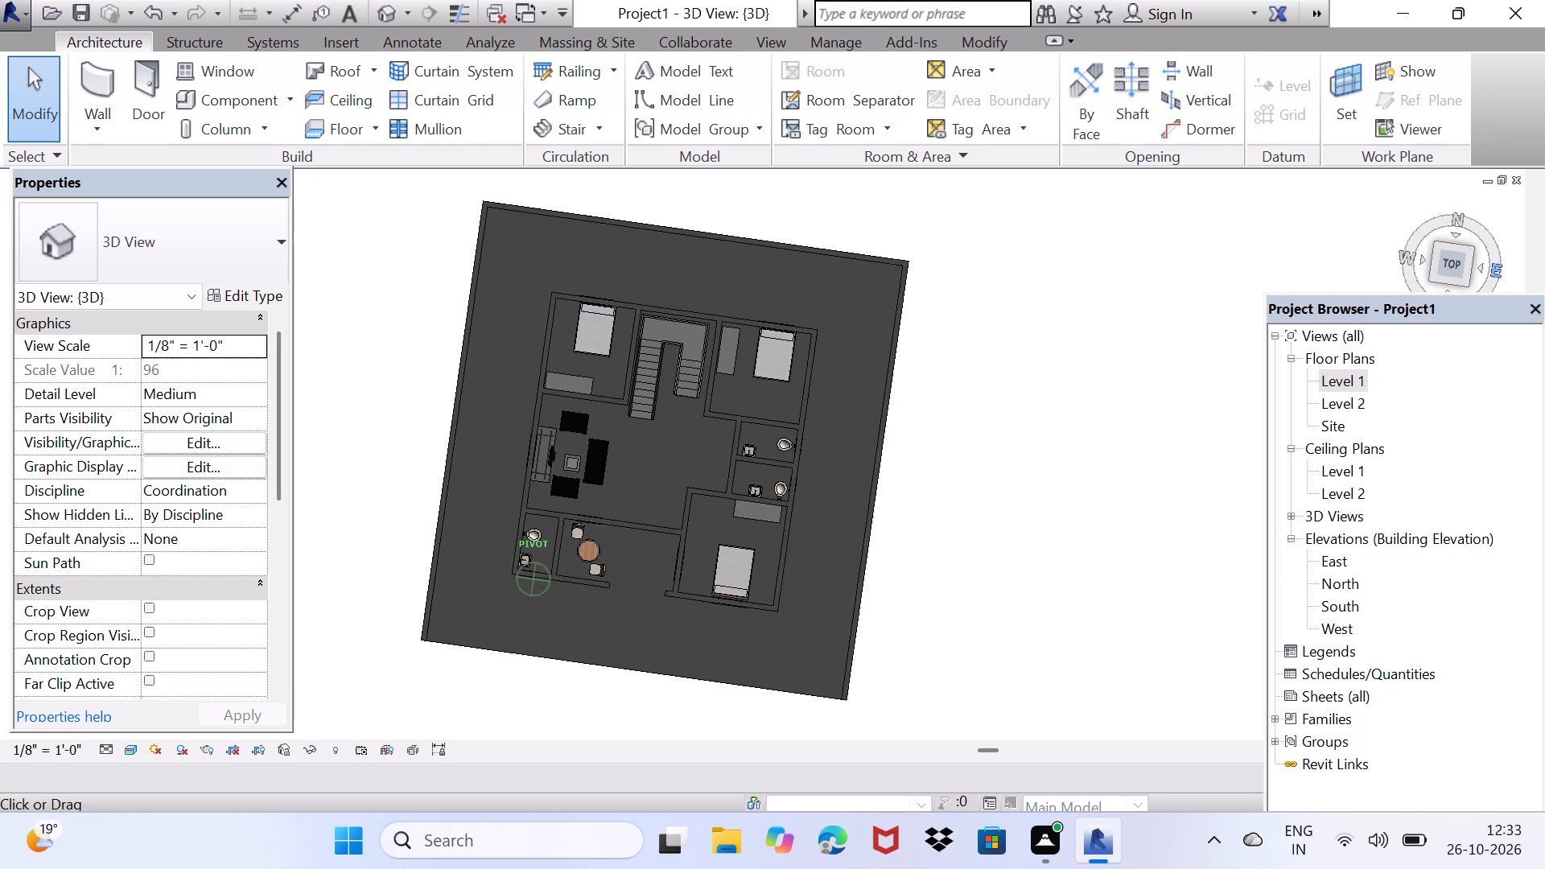
drag(1438, 233, 1457, 281)
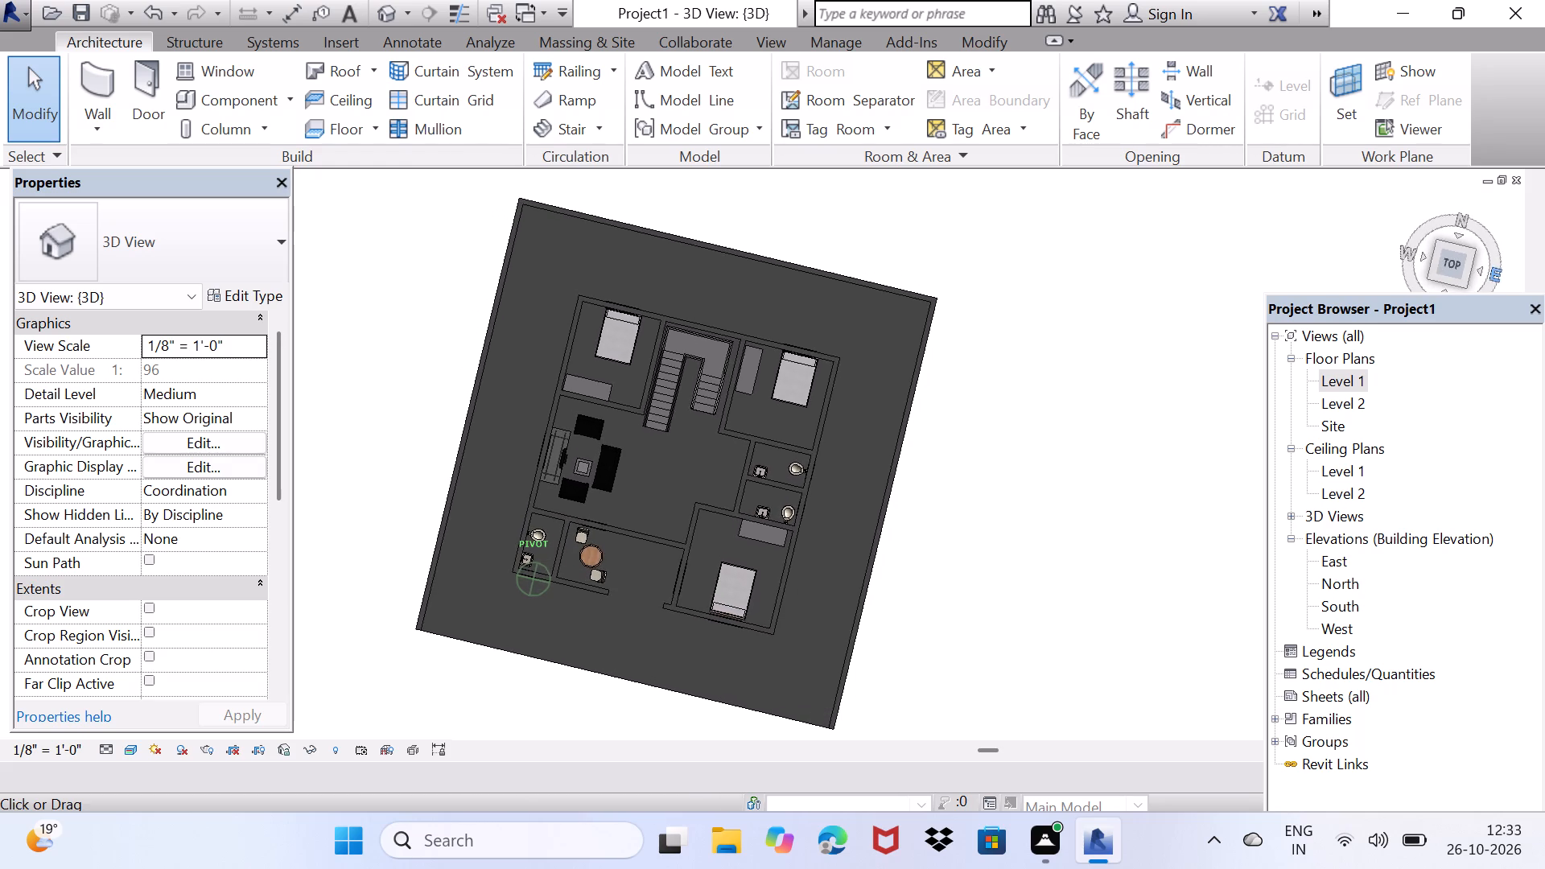
drag(1457, 281, 1374, 731)
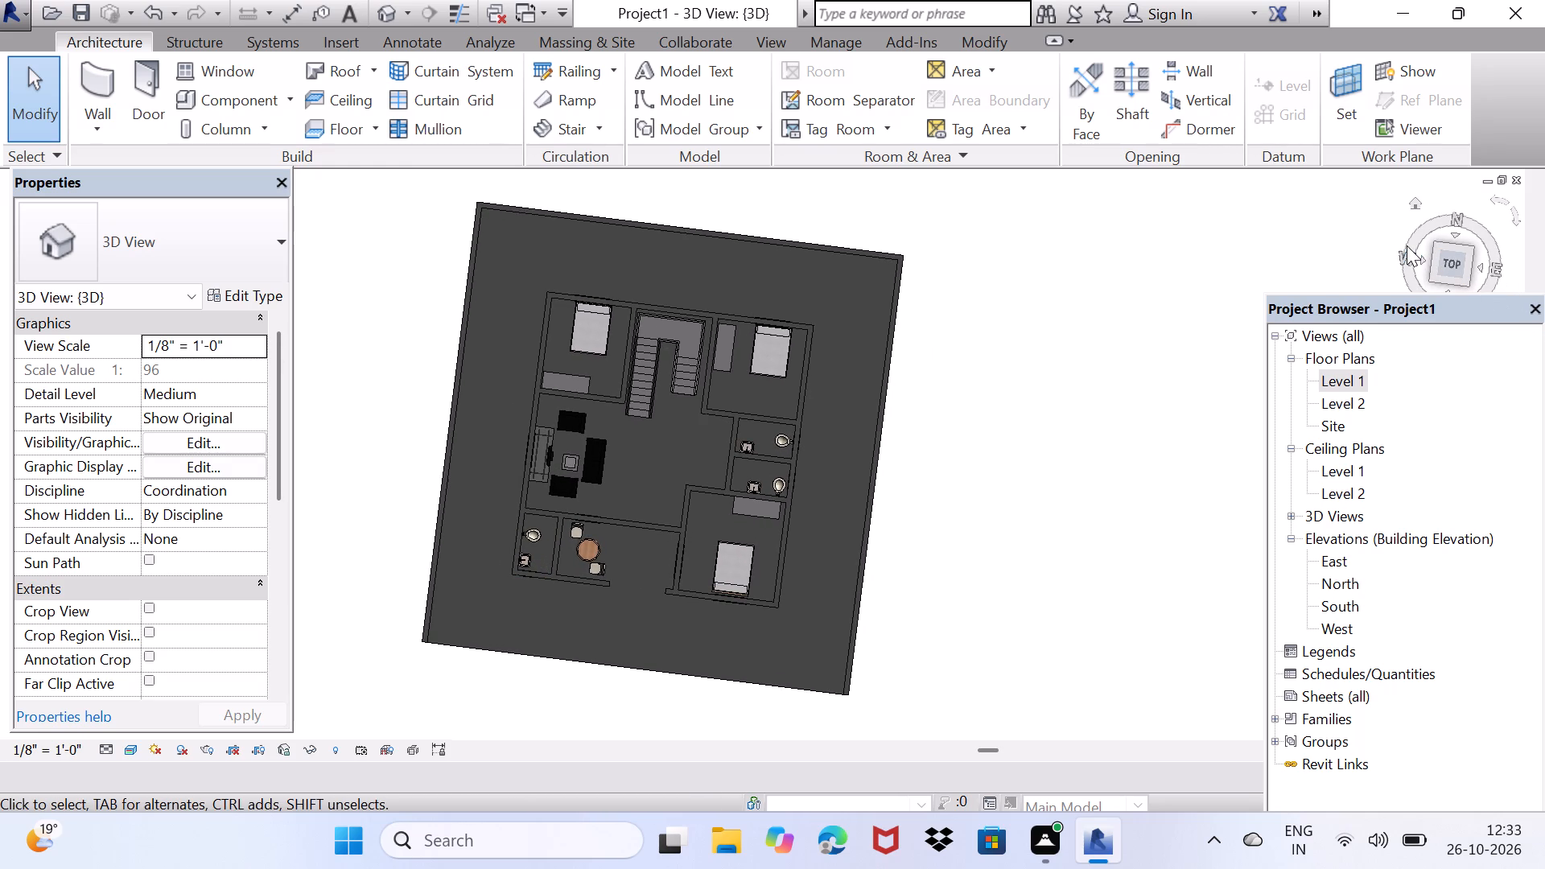
drag(1407, 245, 1399, 267)
double_click(1403, 257)
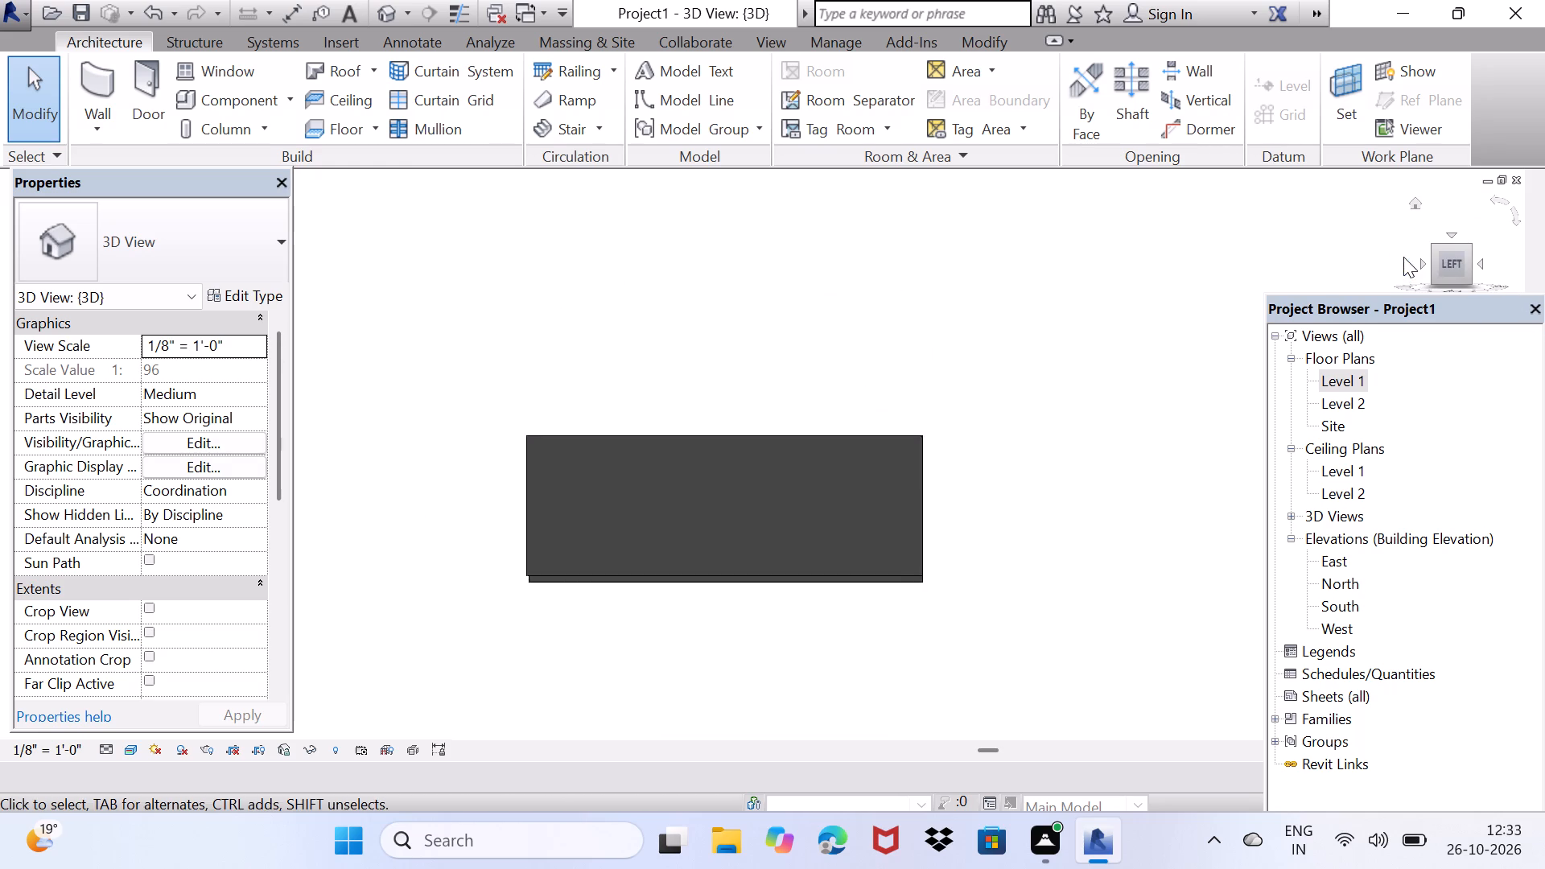
click(1457, 233)
click(1457, 257)
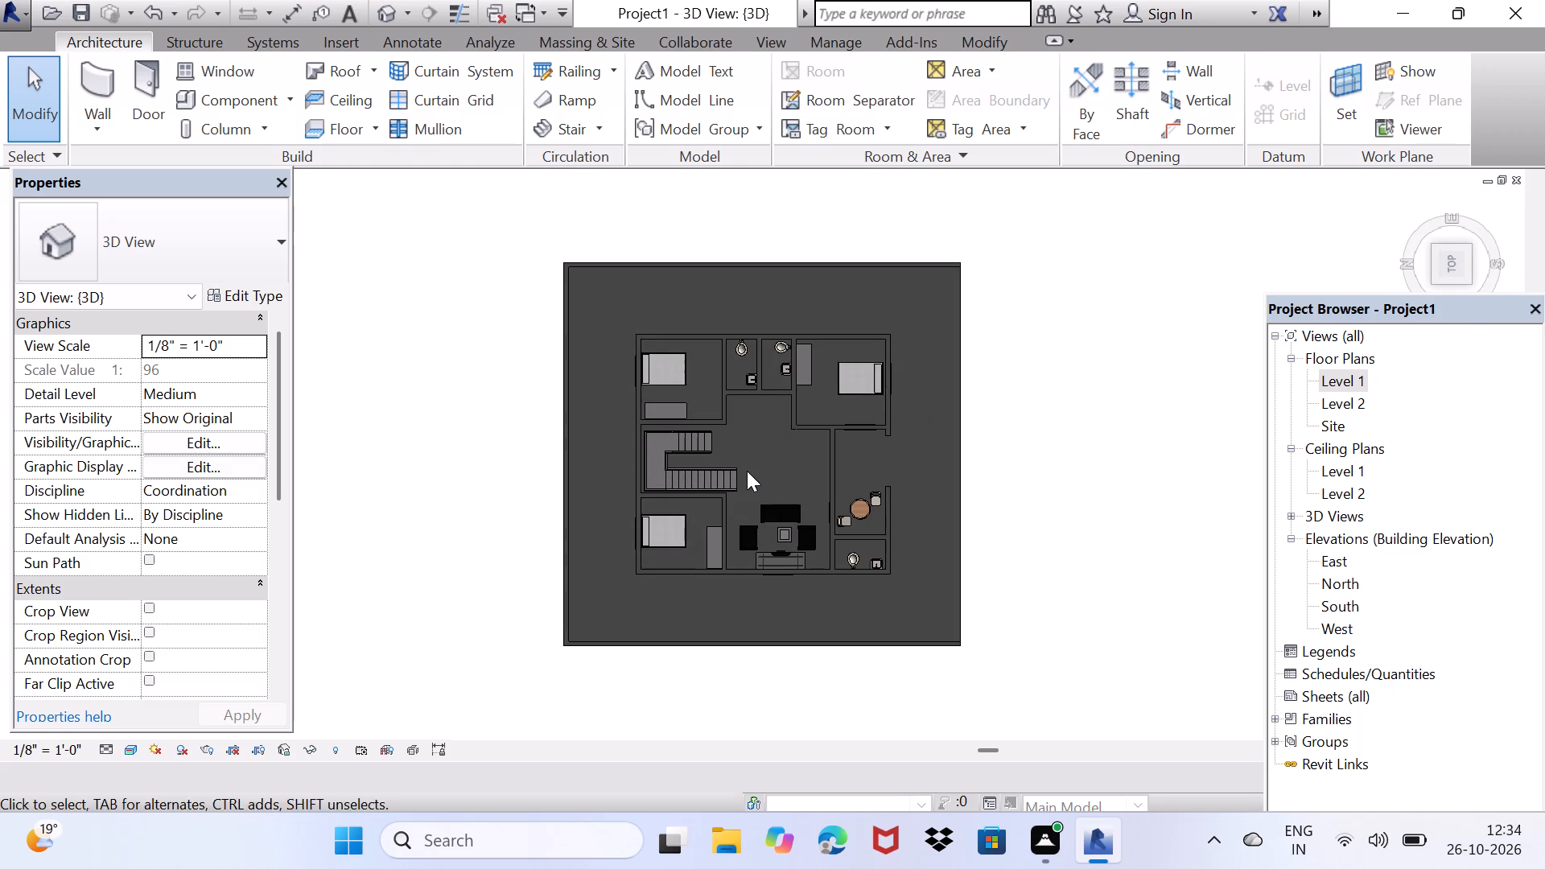
Examine the room layout, furniture and bathroom fixtures in the realistic top view.
scroll(742, 480, up, 5)
middle_drag(768, 489, 610, 511)
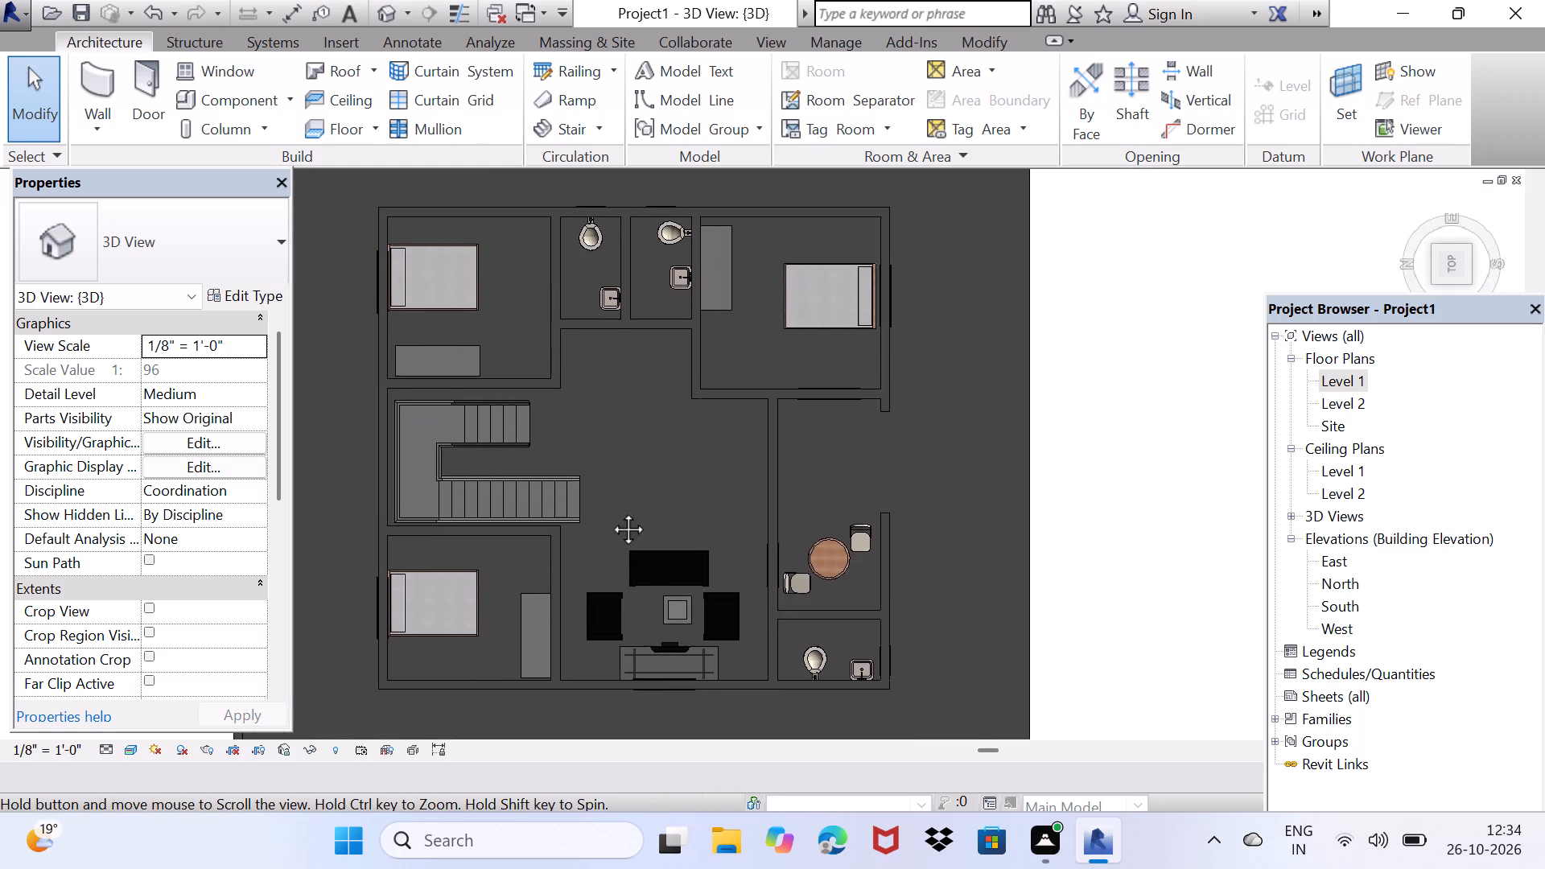
middle_drag(610, 511, 611, 516)
scroll(605, 587, up, 2)
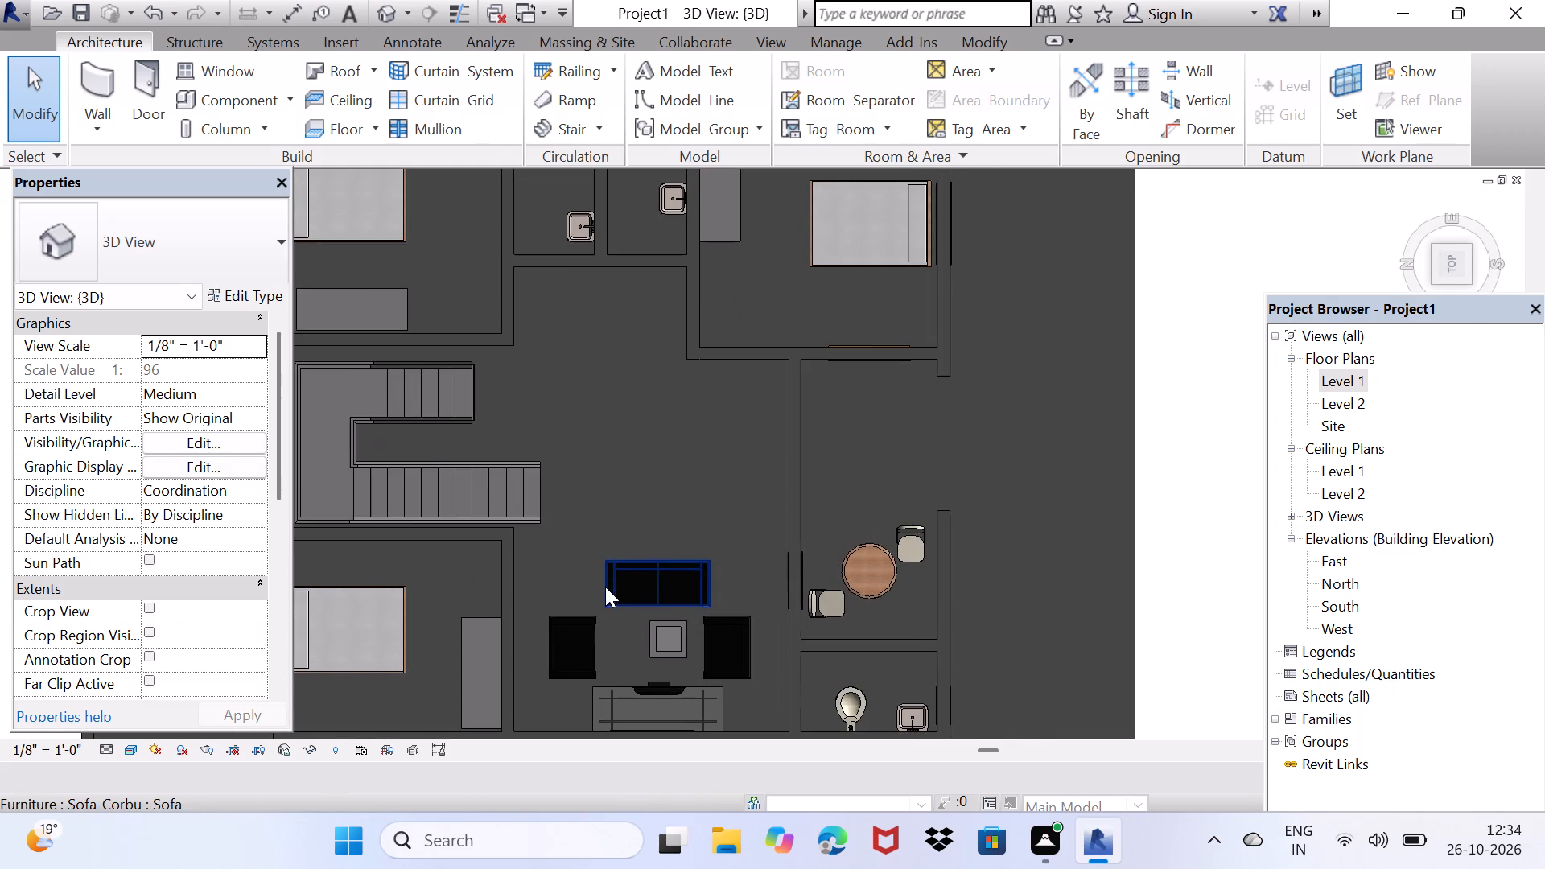
middle_drag(628, 586, 642, 614)
scroll(642, 614, down, 2)
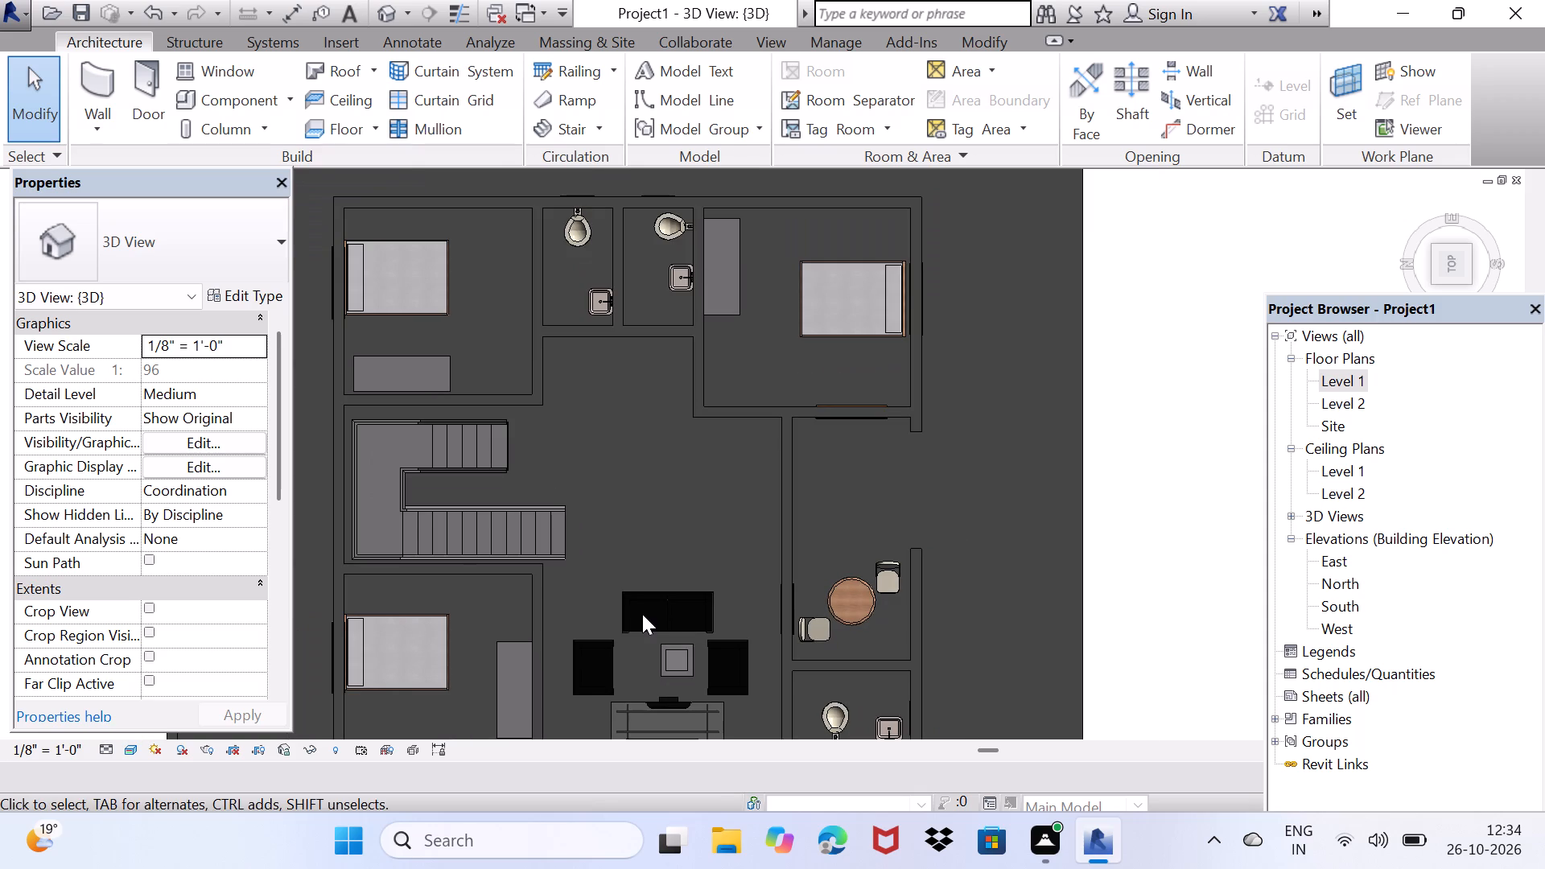
middle_drag(642, 614, 657, 563)
middle_drag(657, 568, 655, 580)
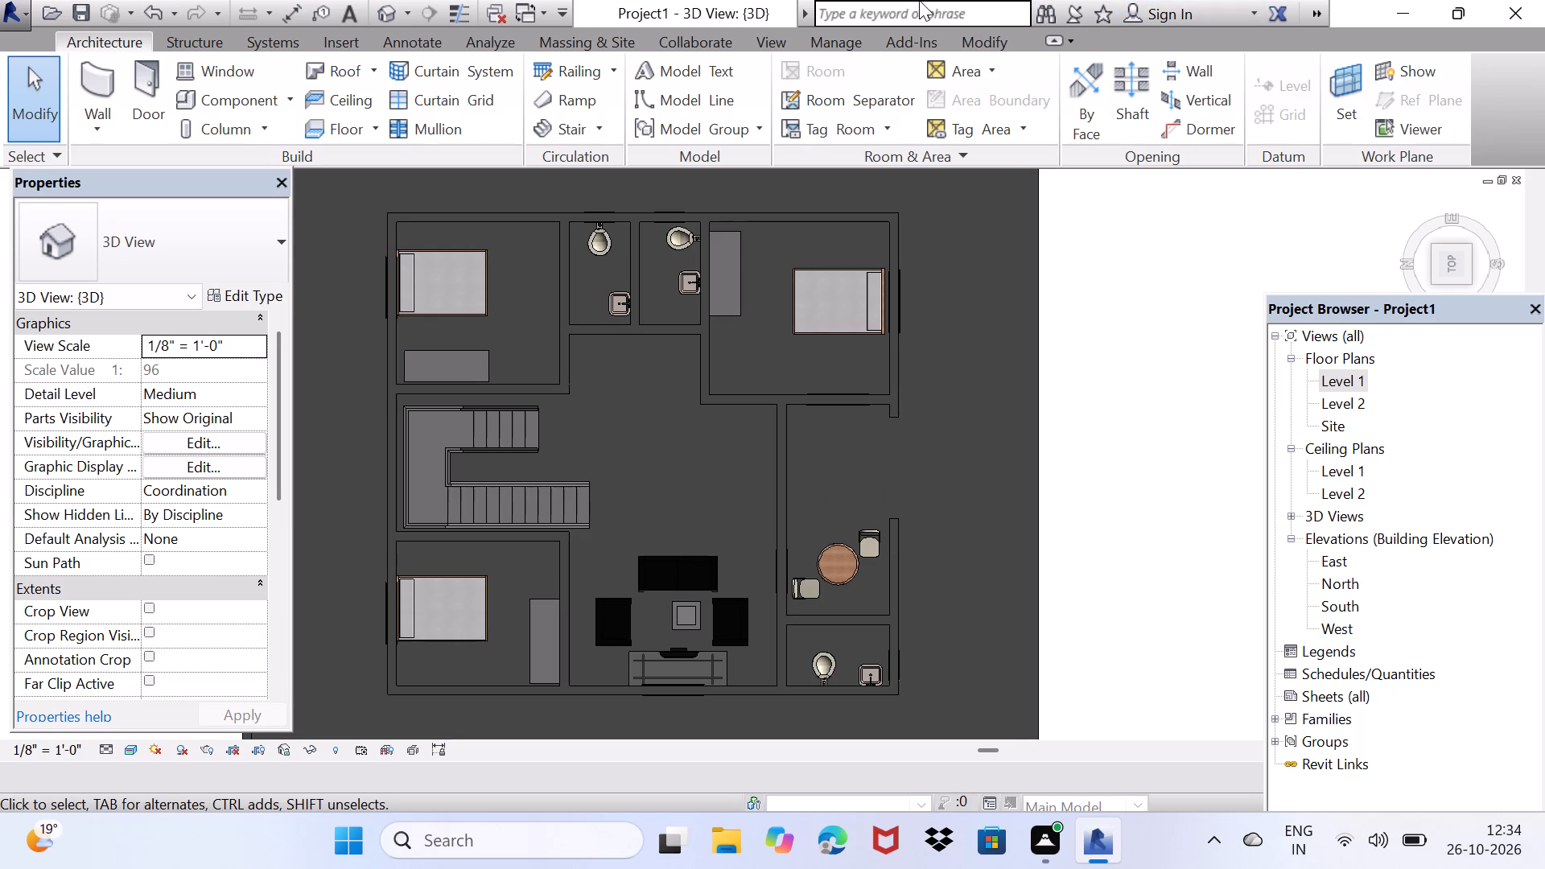
Draw a chain of three Generic - 8" walls on Level 2 in the empty area outside the house, ending with an 8' horizontal segment.
scroll(1076, 617, down, 3)
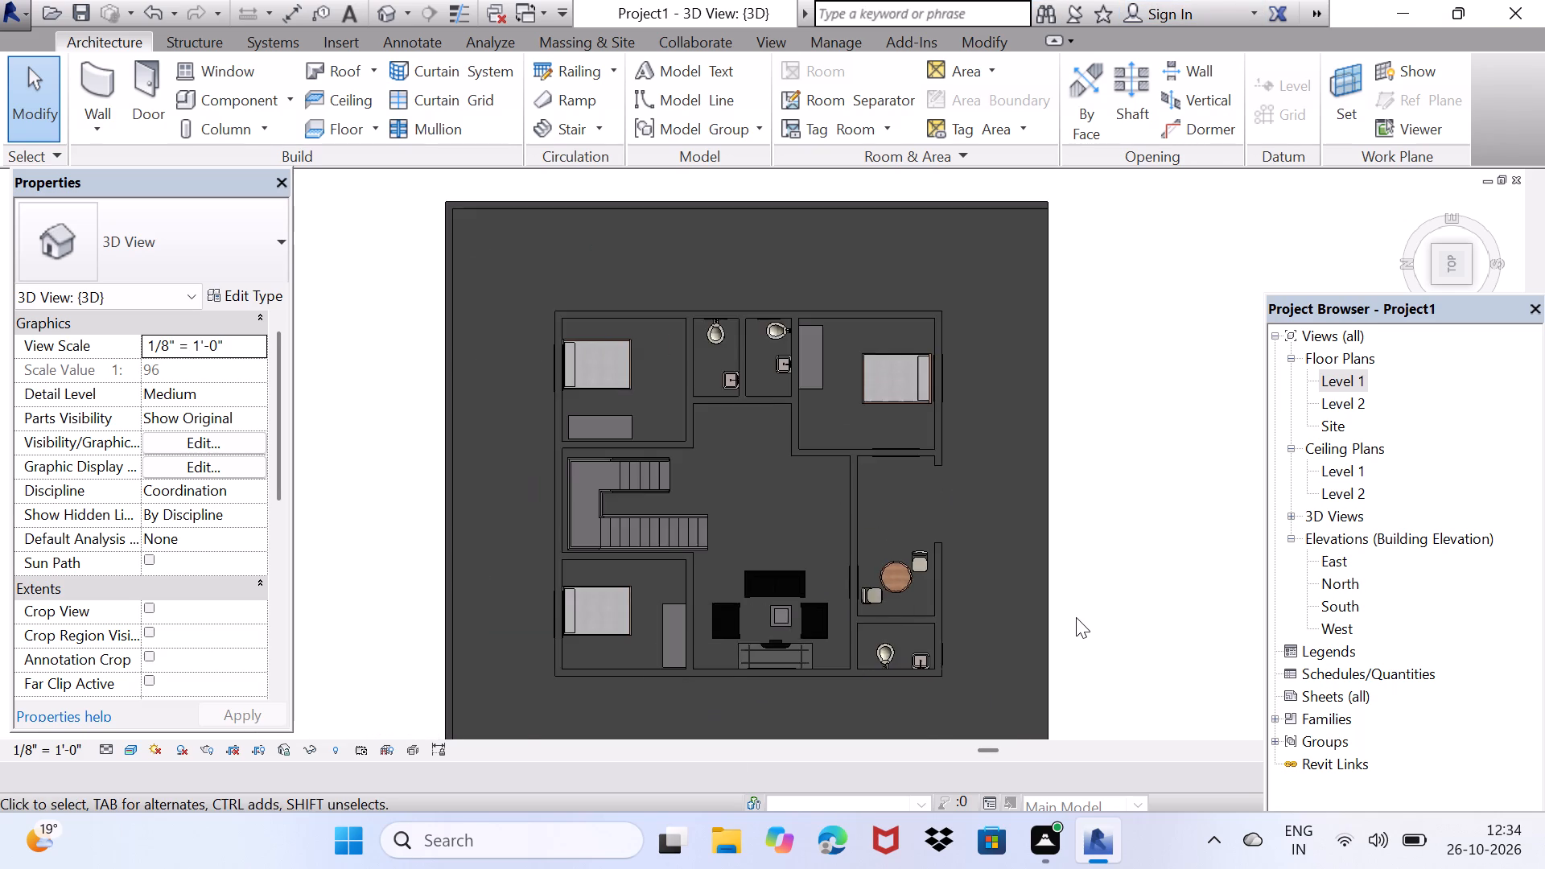
scroll(1076, 617, down, 6)
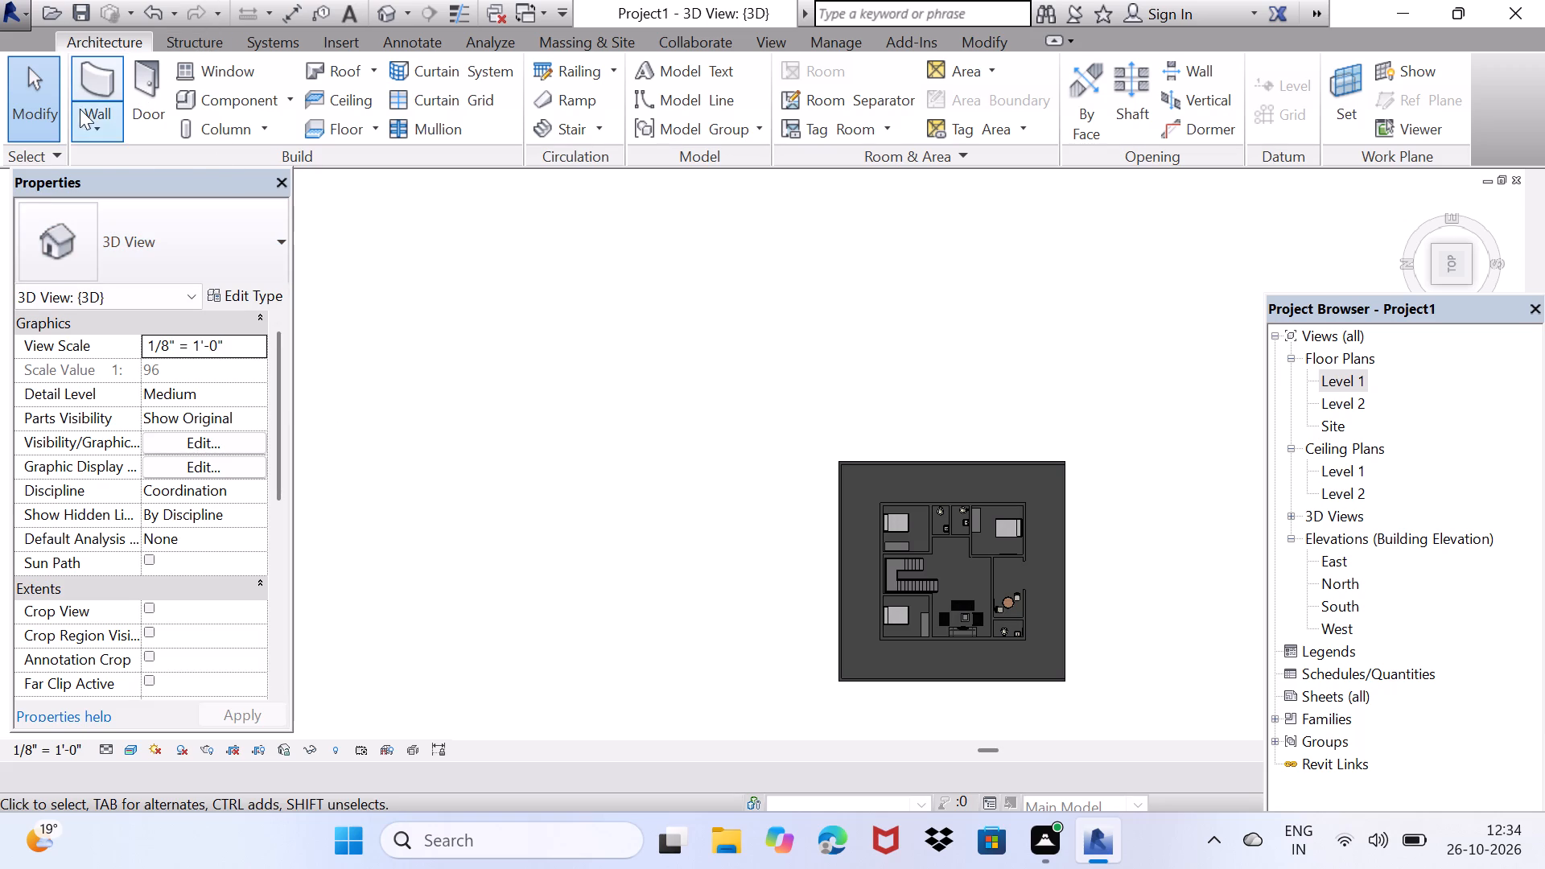
click(91, 92)
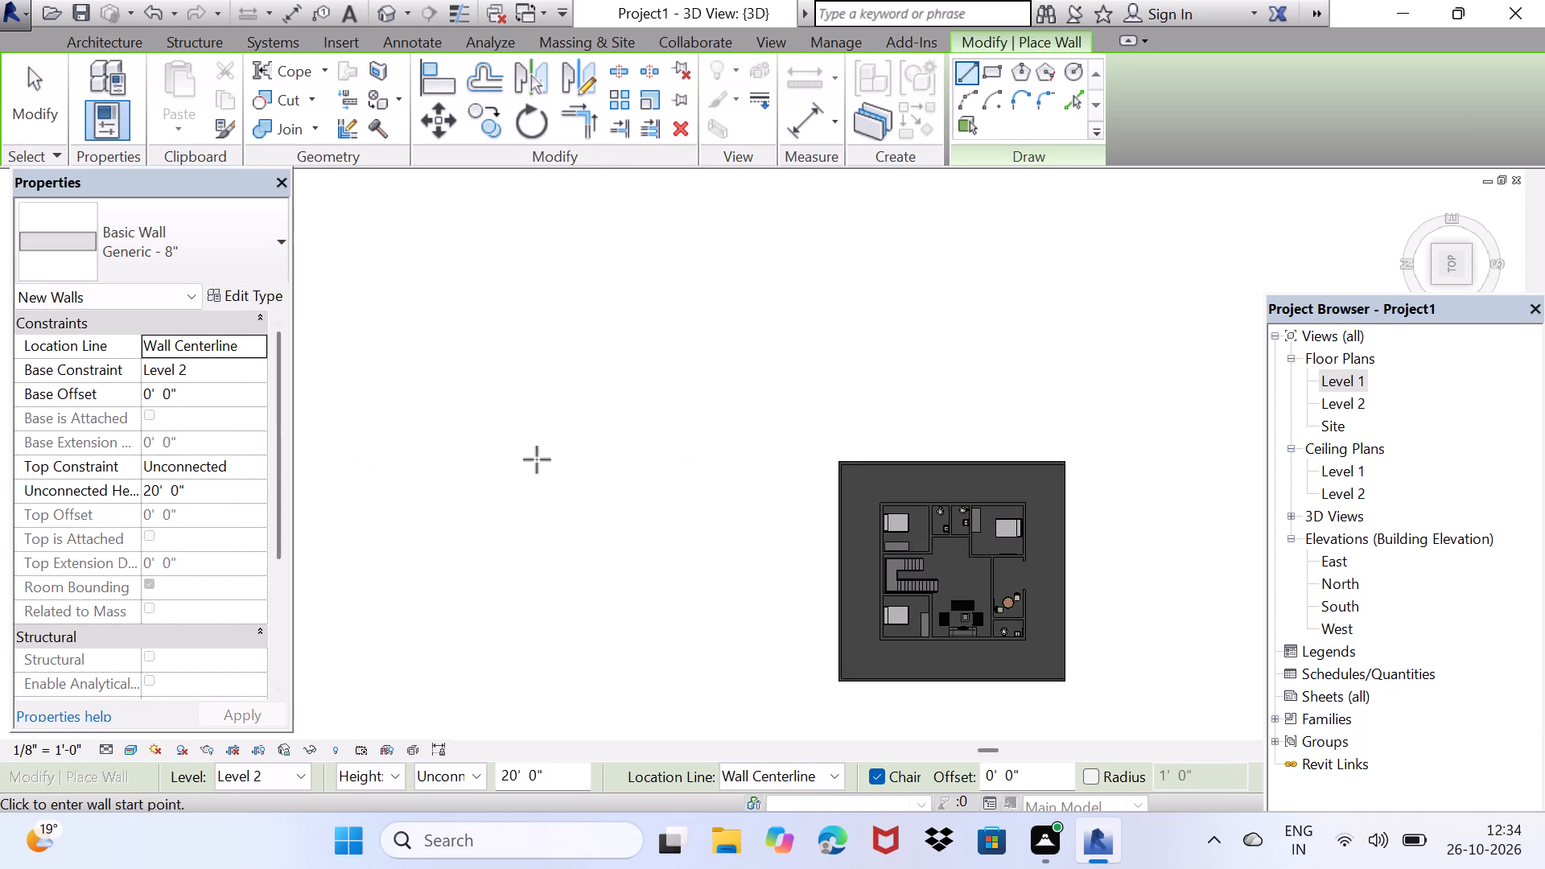
click(530, 496)
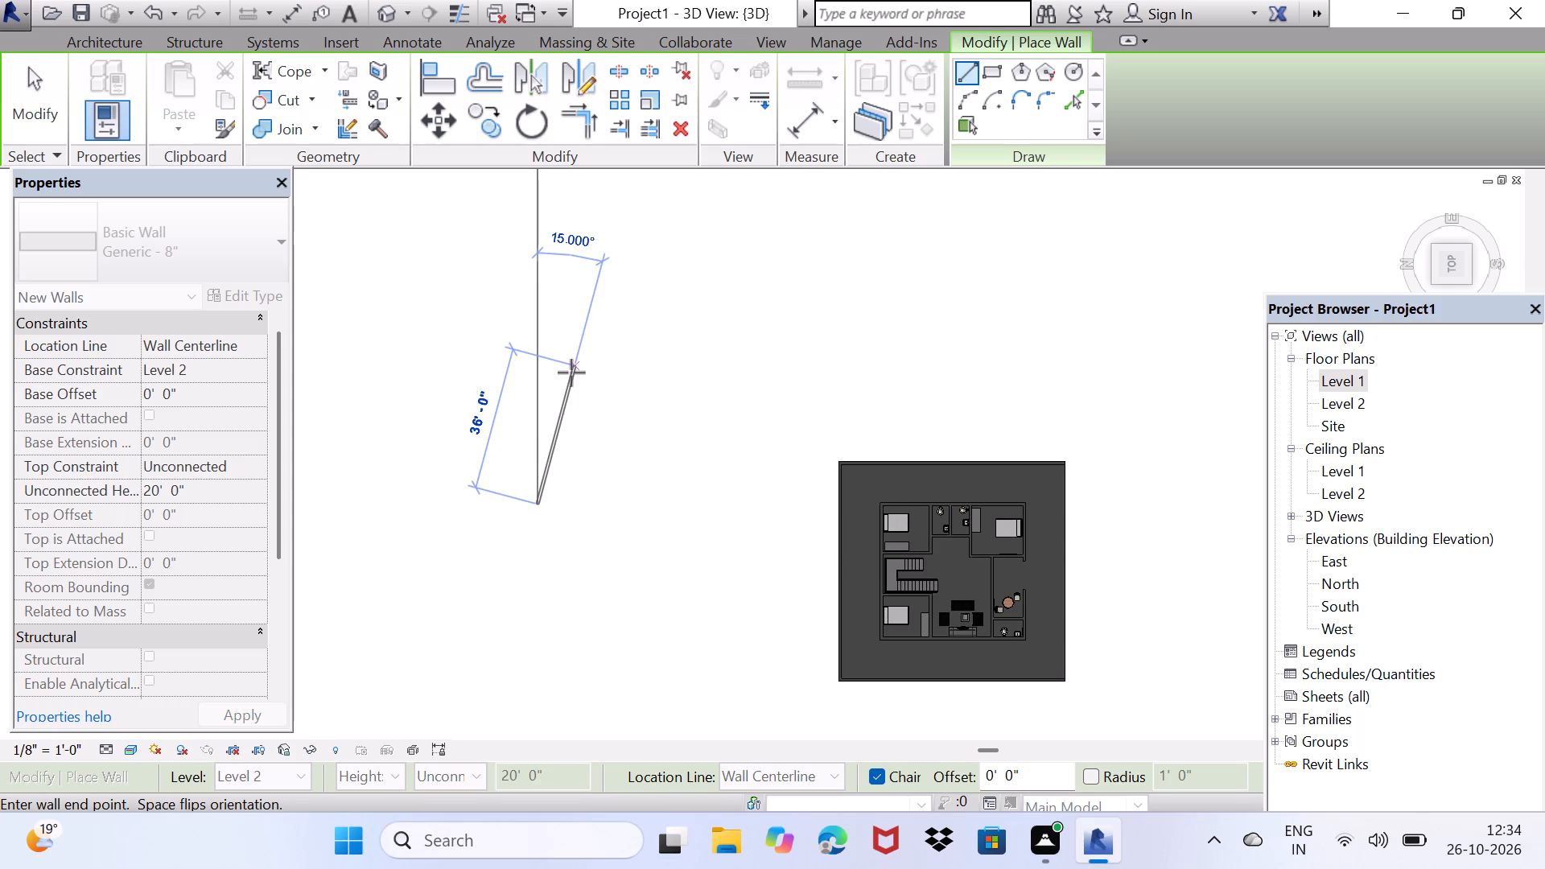
click(594, 372)
click(676, 325)
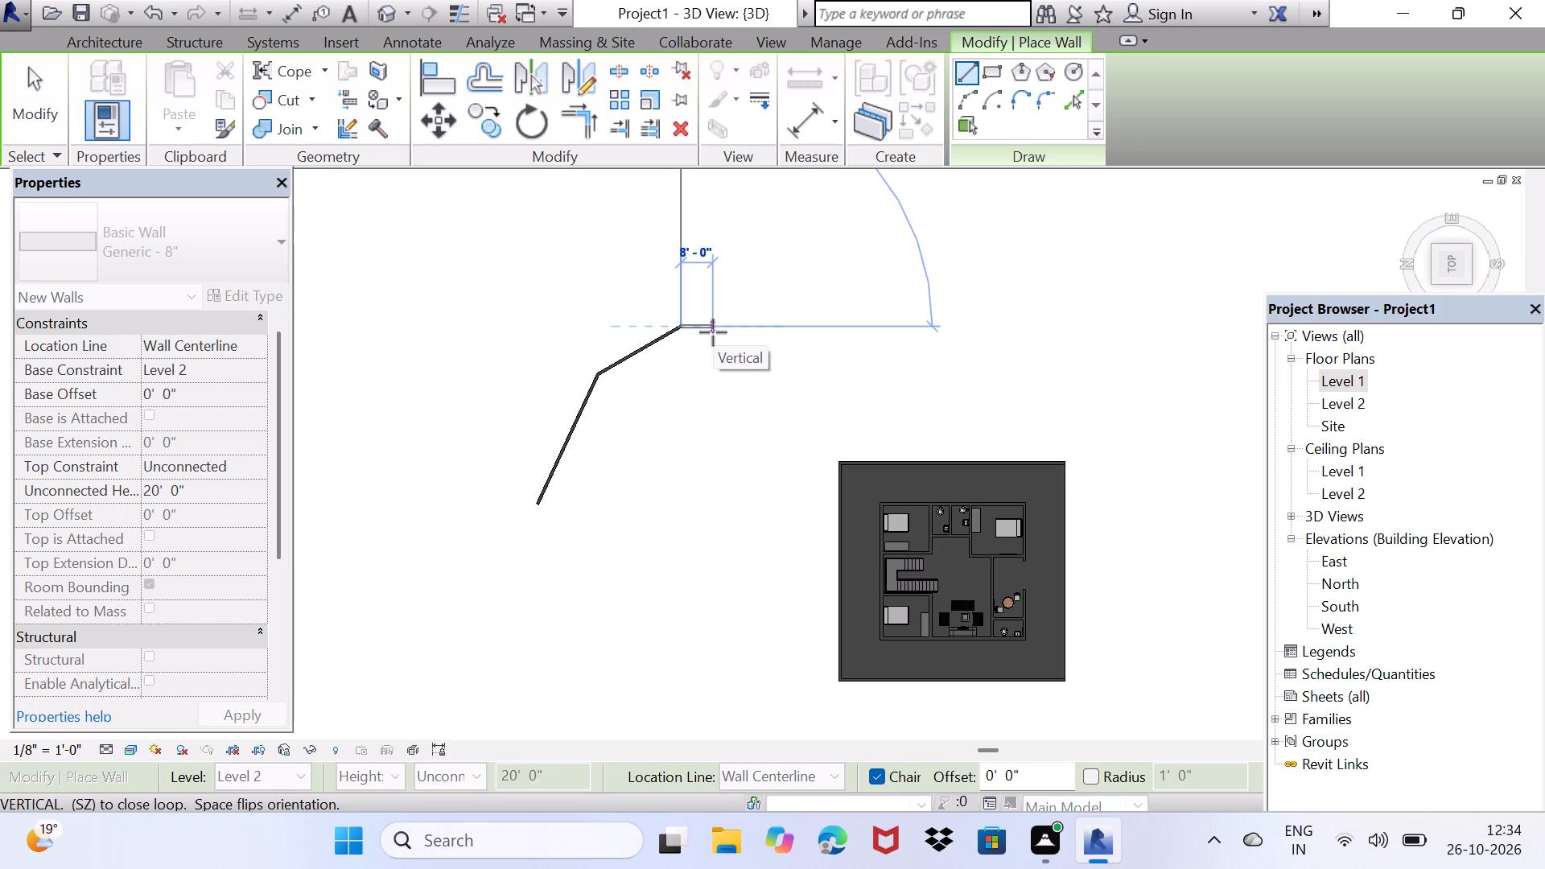
click(713, 332)
click(717, 327)
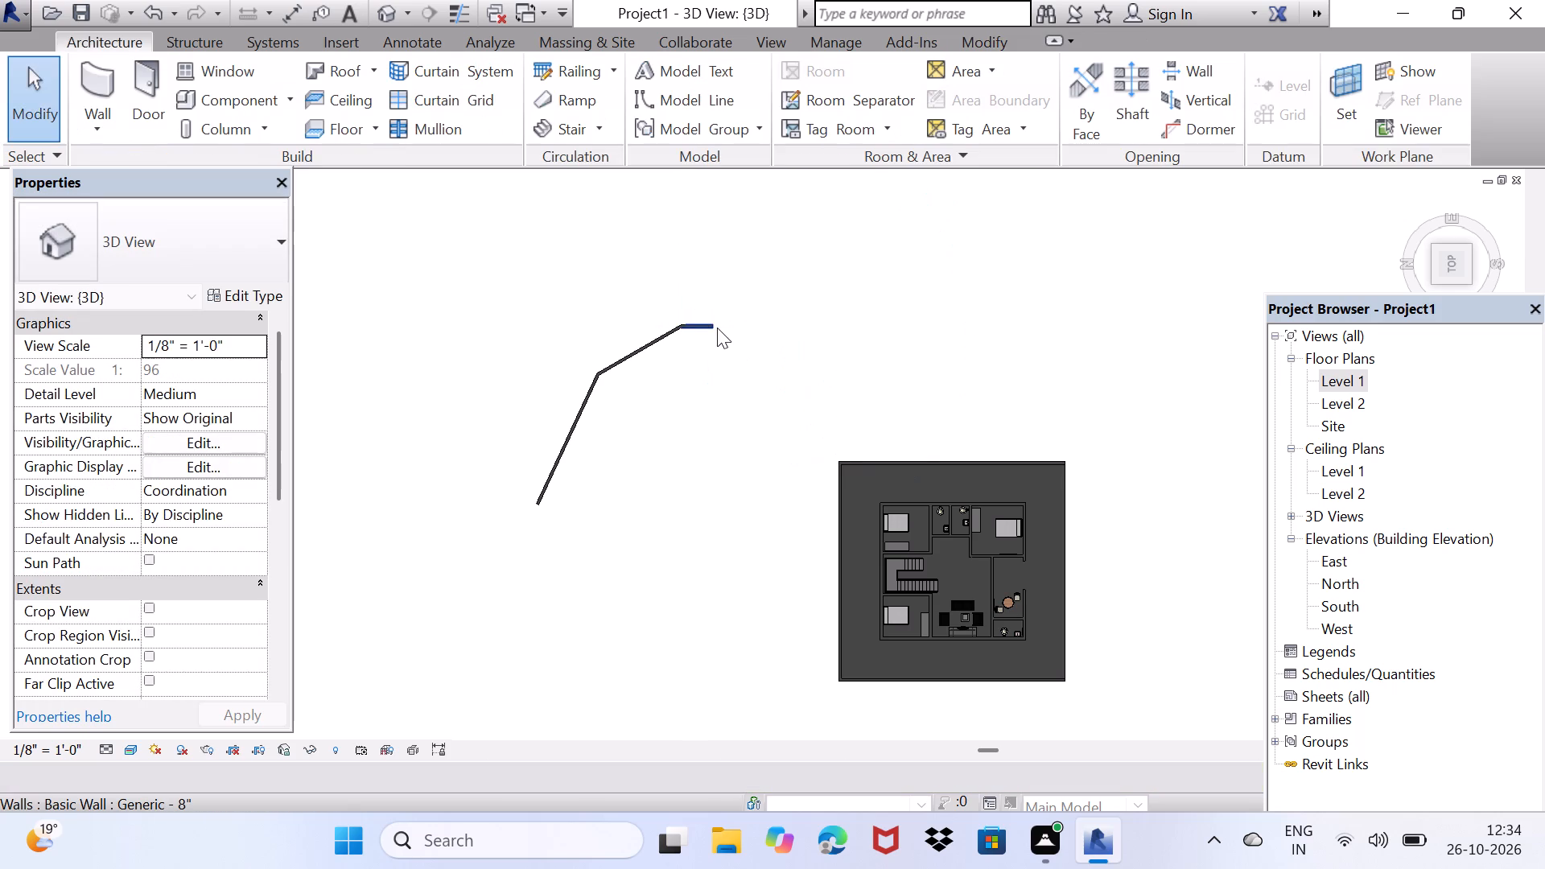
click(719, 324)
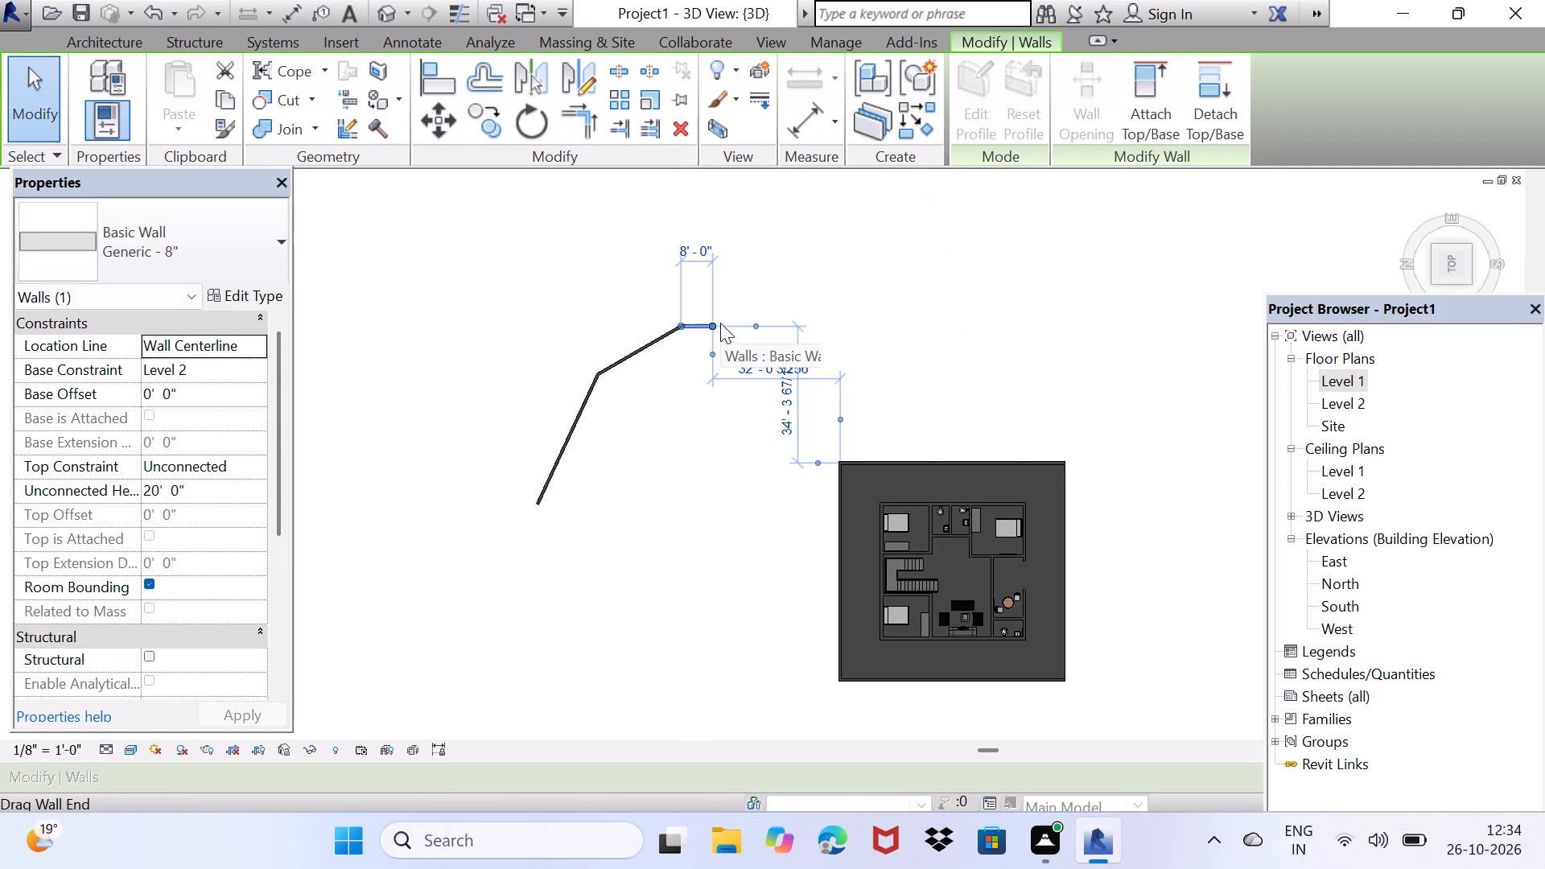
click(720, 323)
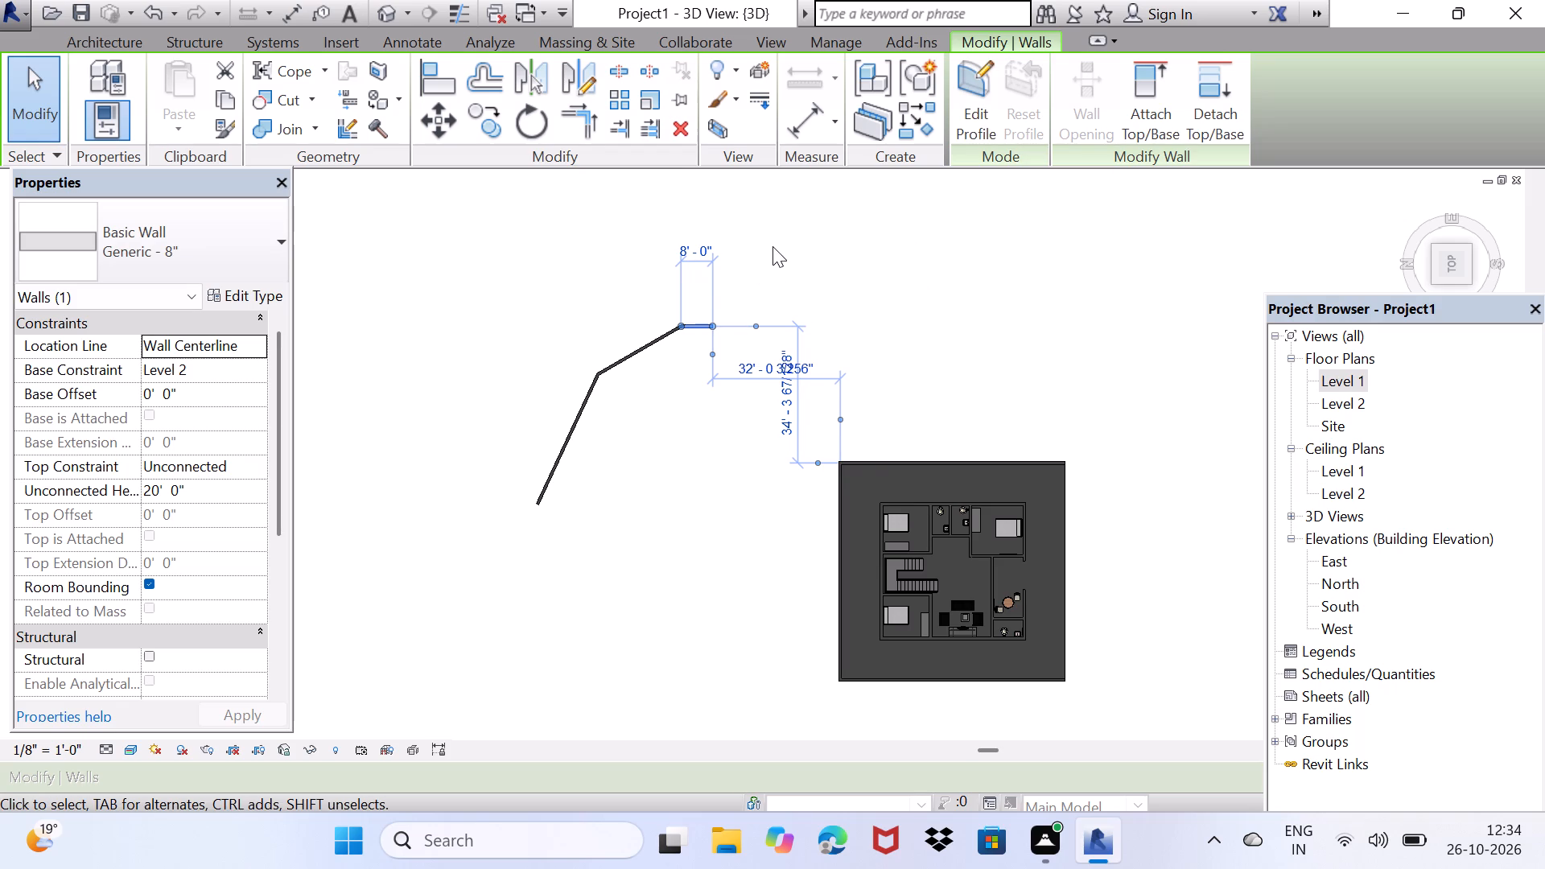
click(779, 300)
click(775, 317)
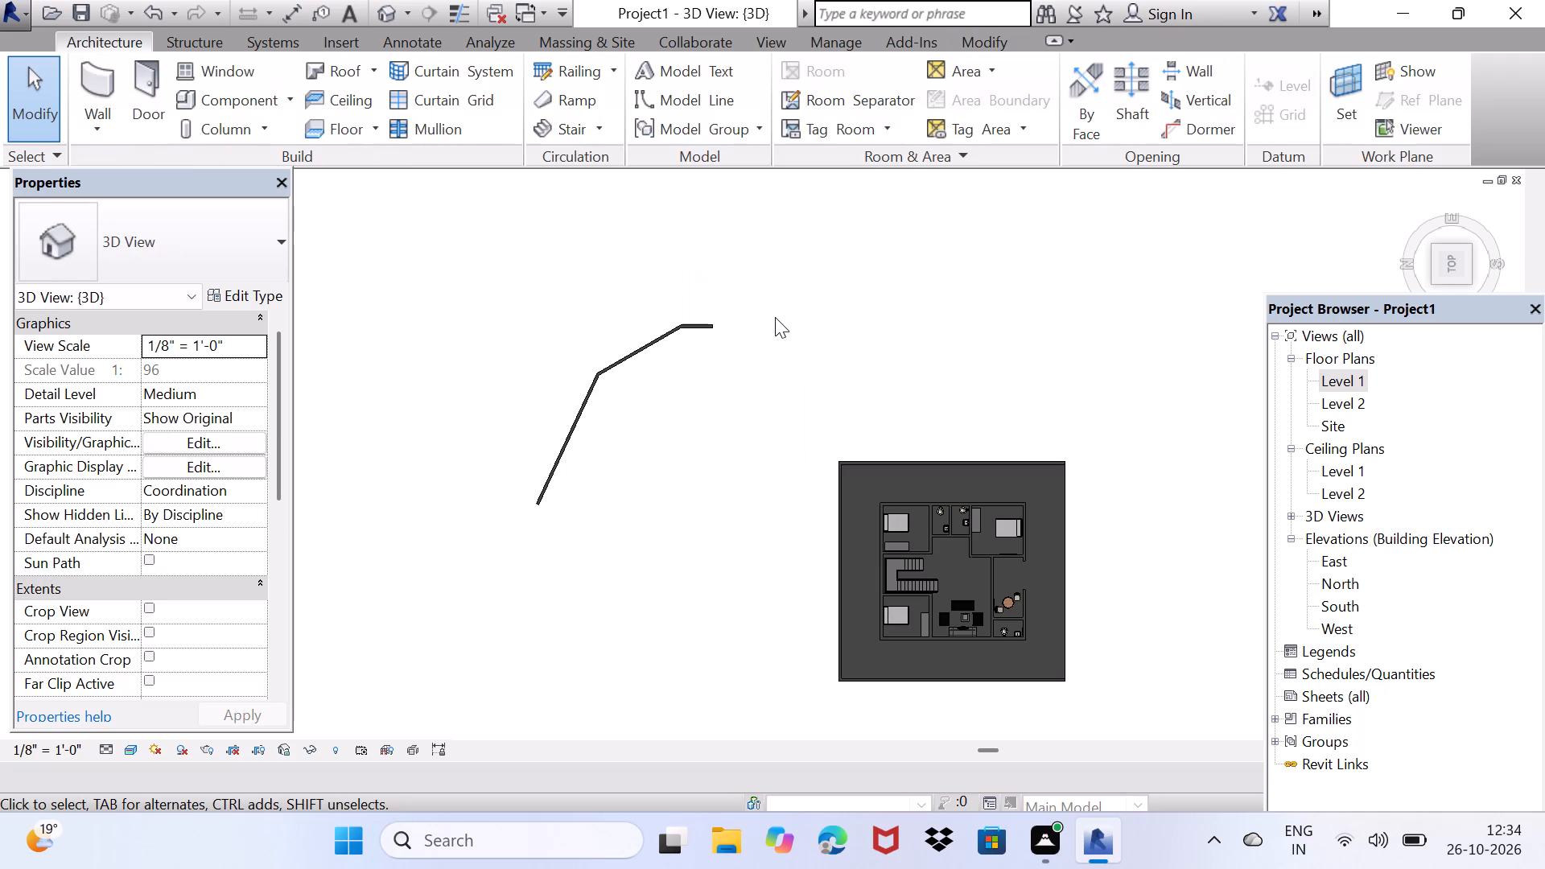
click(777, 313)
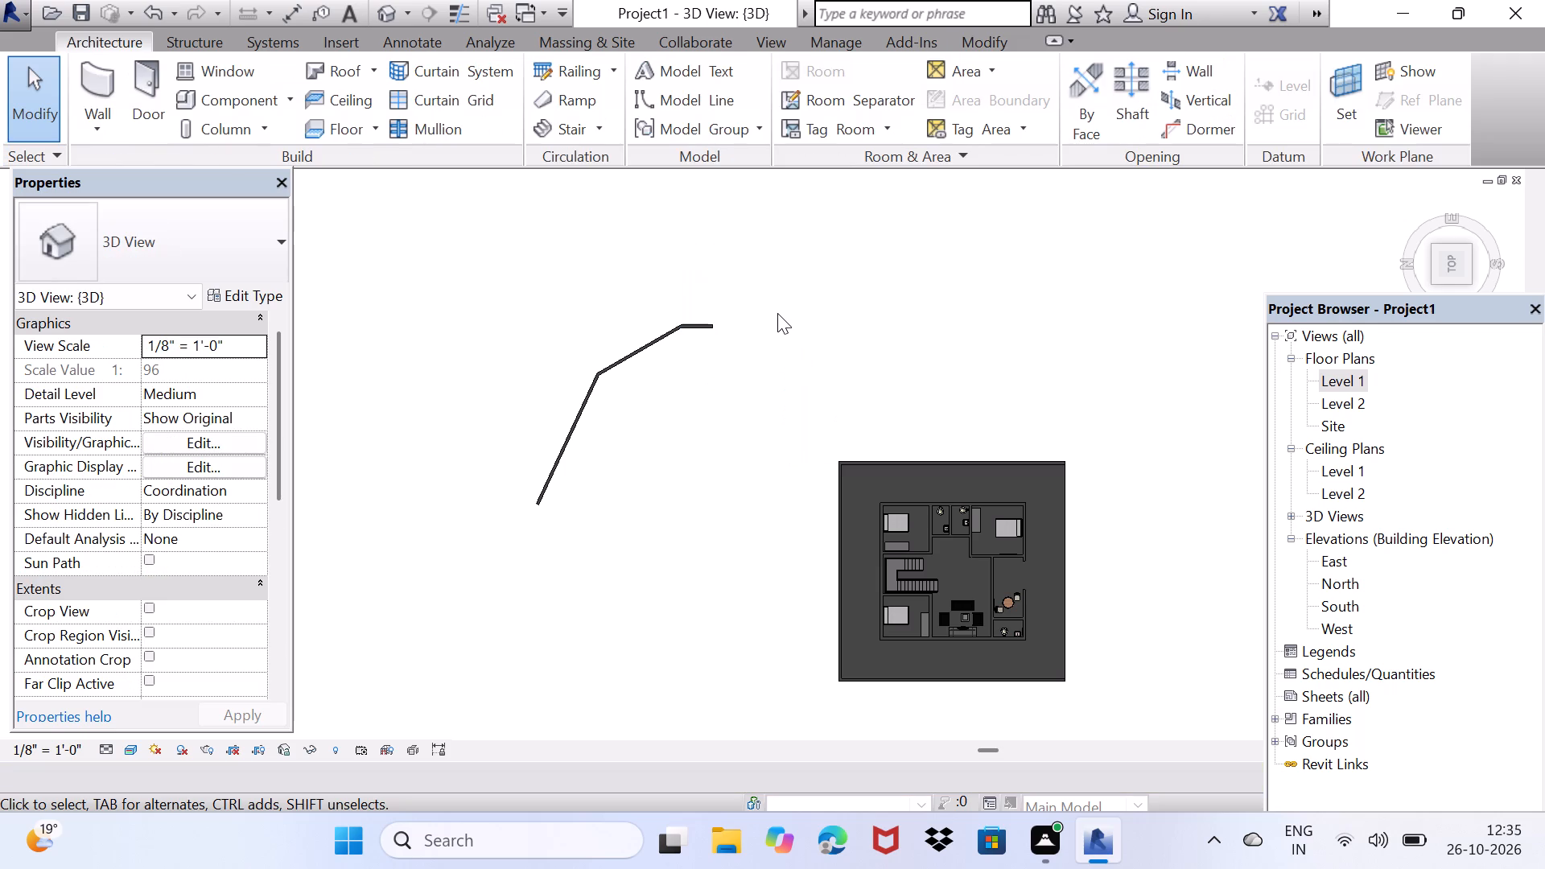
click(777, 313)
Draw five connected zigzag walls from the 8' wall's free end, including segments of about 4' and 40', ending at the existing wall chain.
click(91, 84)
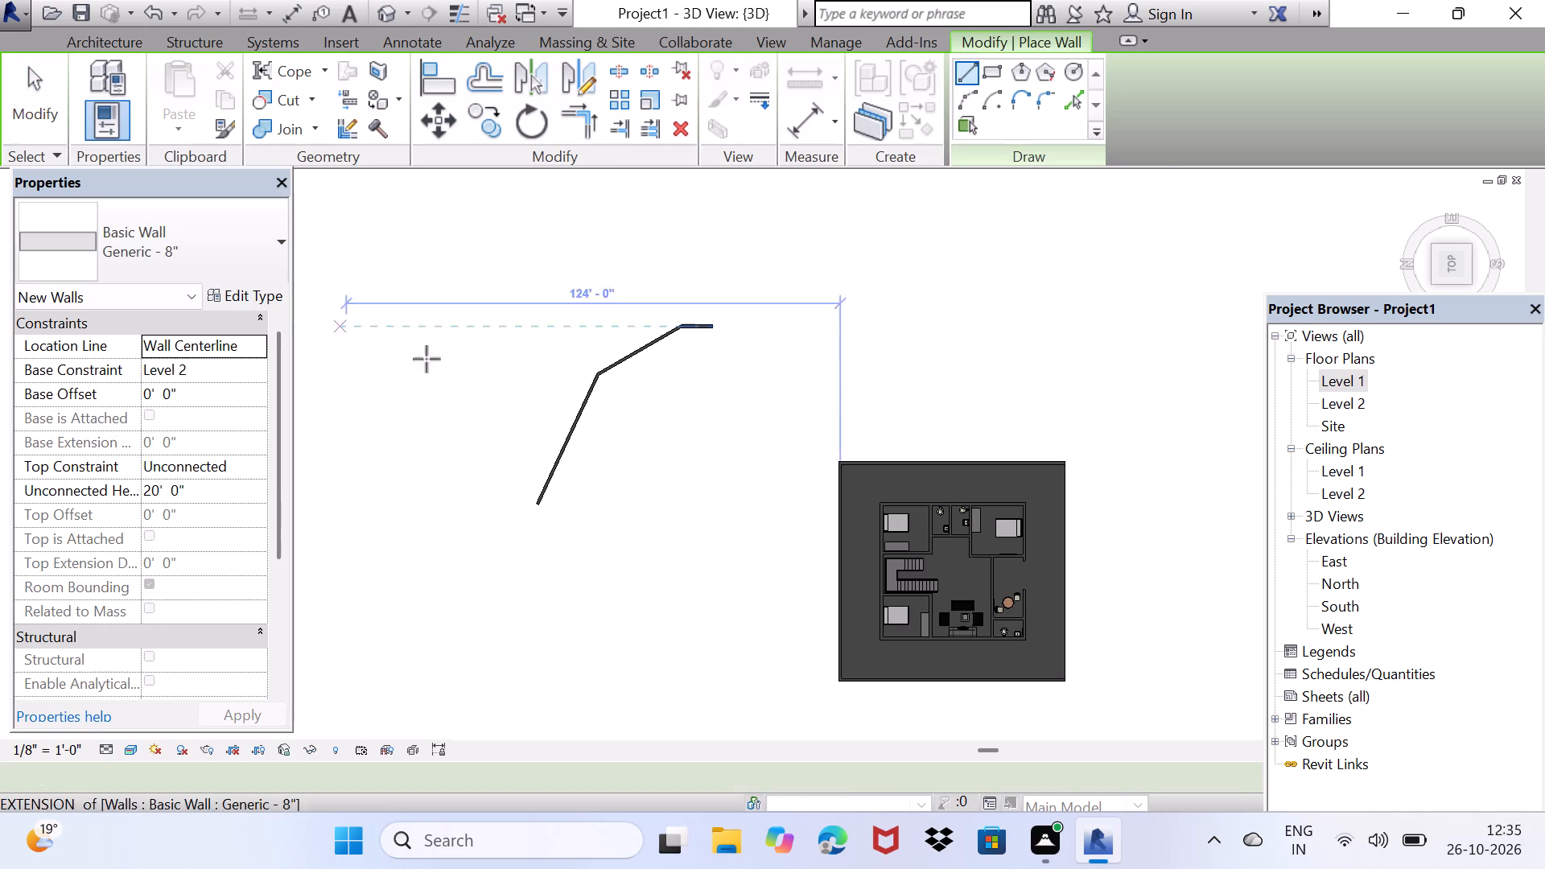
click(712, 323)
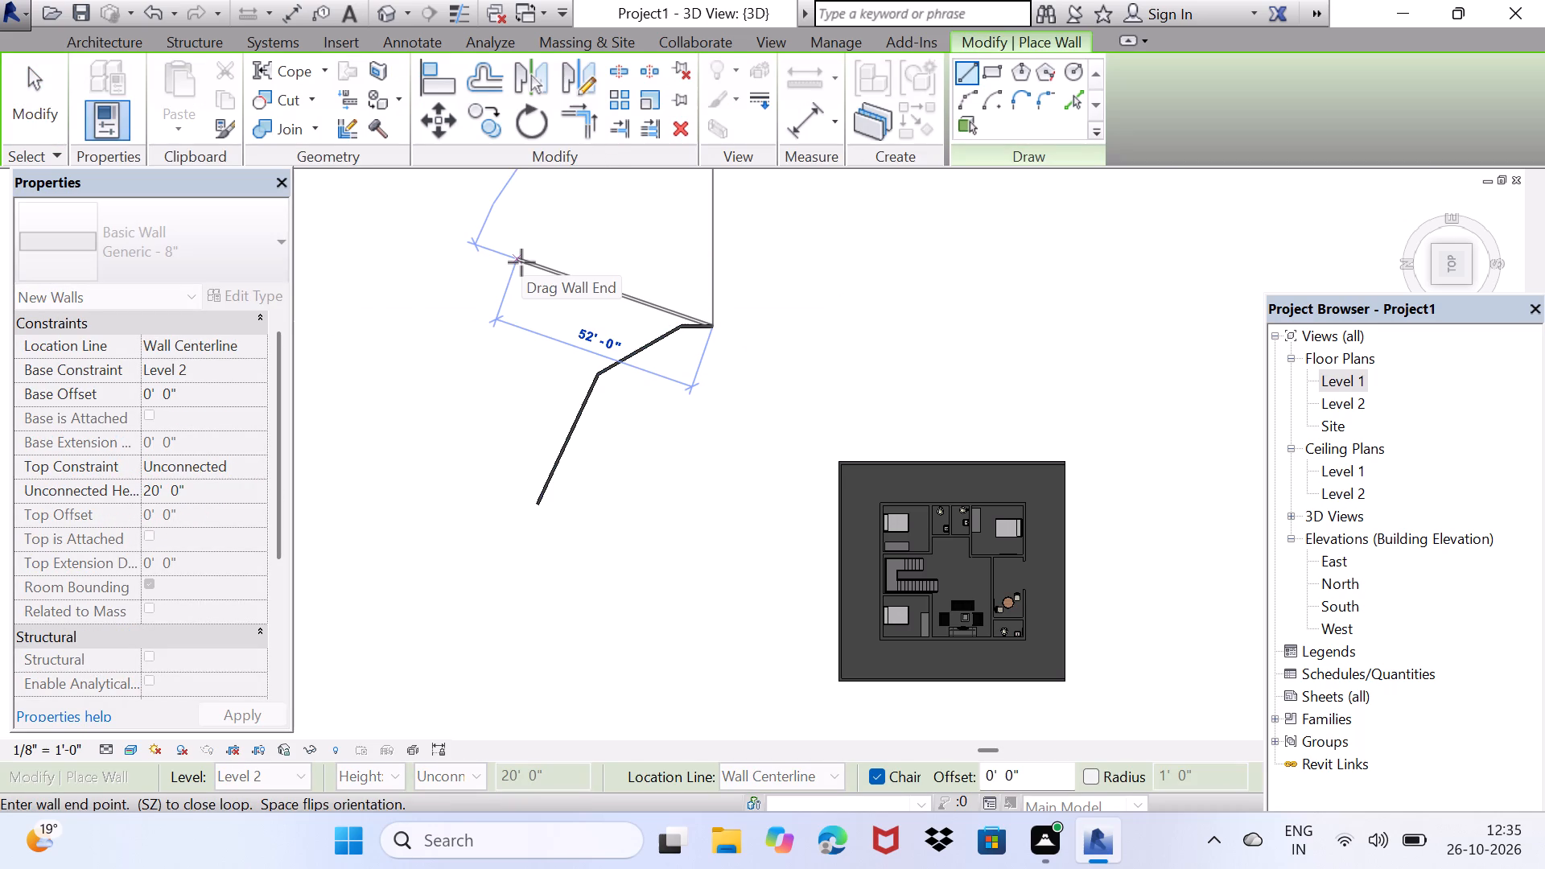
click(517, 298)
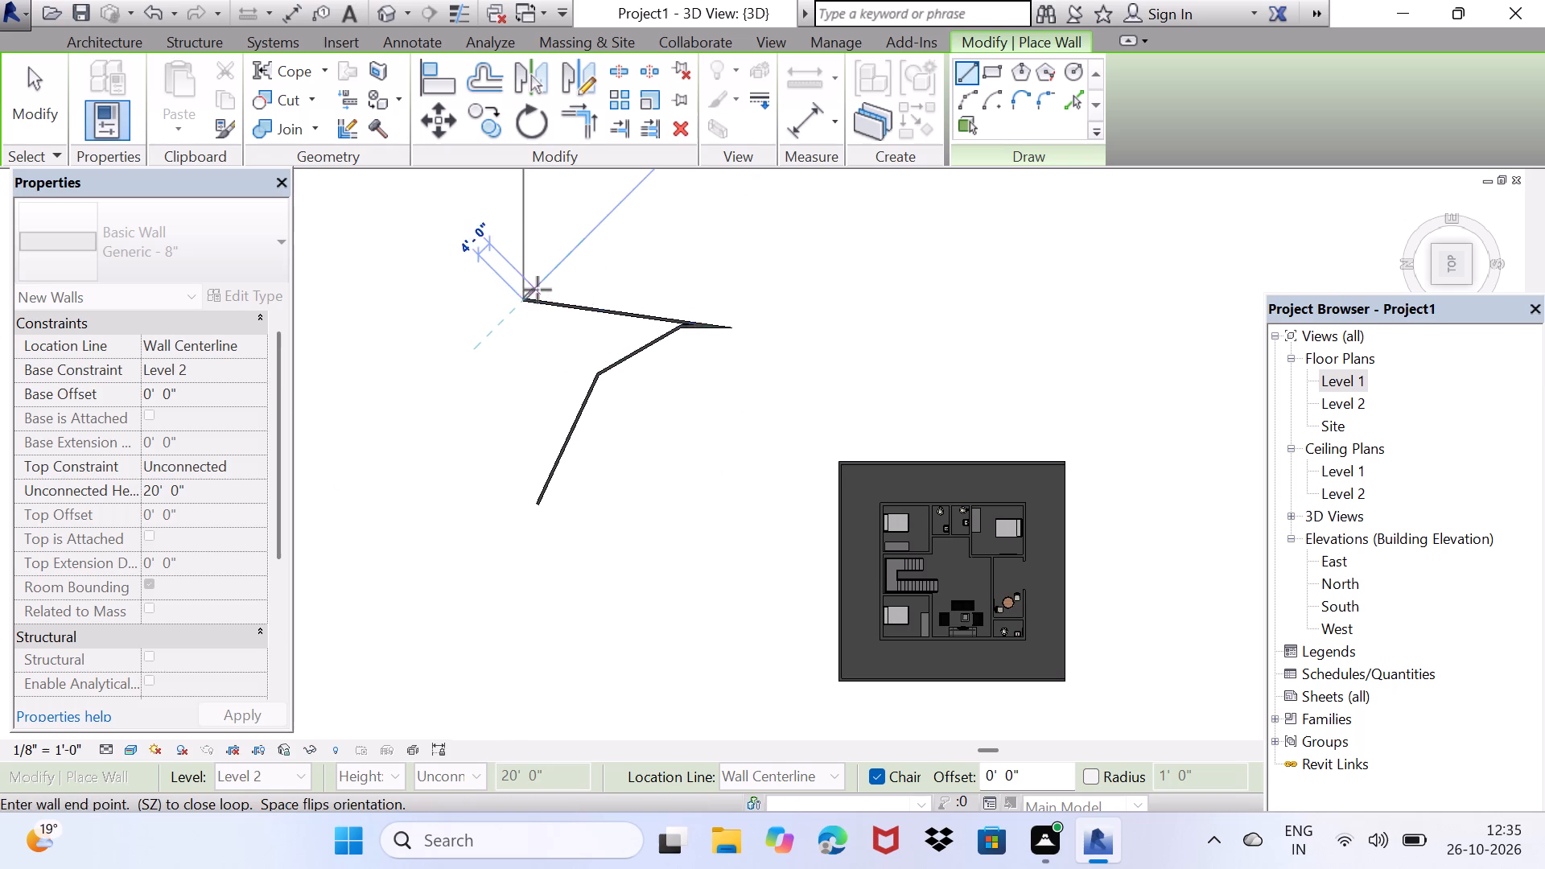
click(538, 290)
click(527, 330)
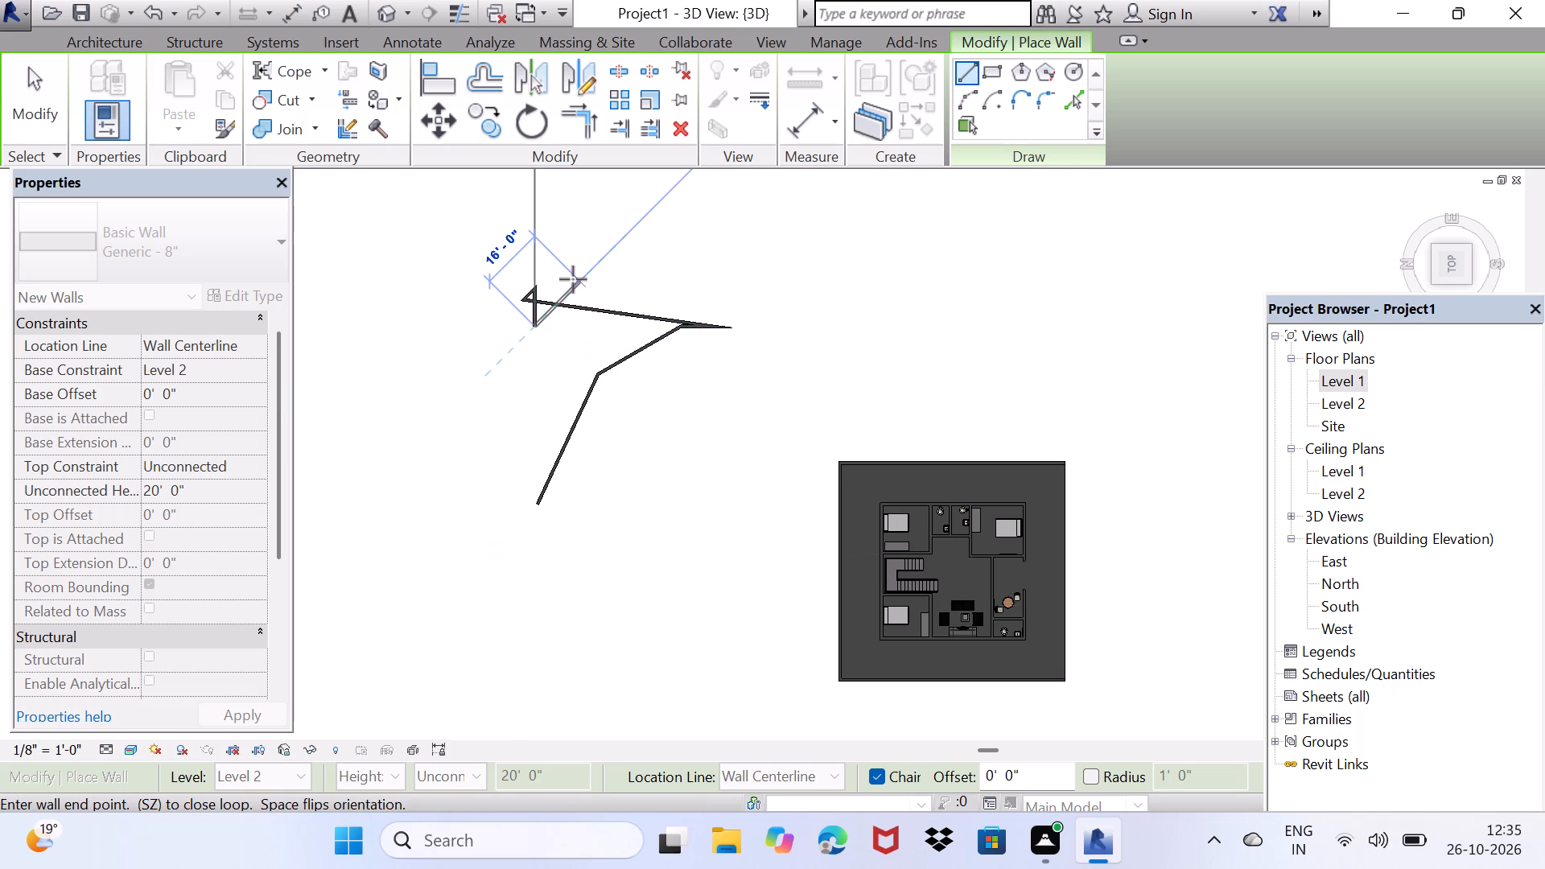
click(681, 265)
click(664, 334)
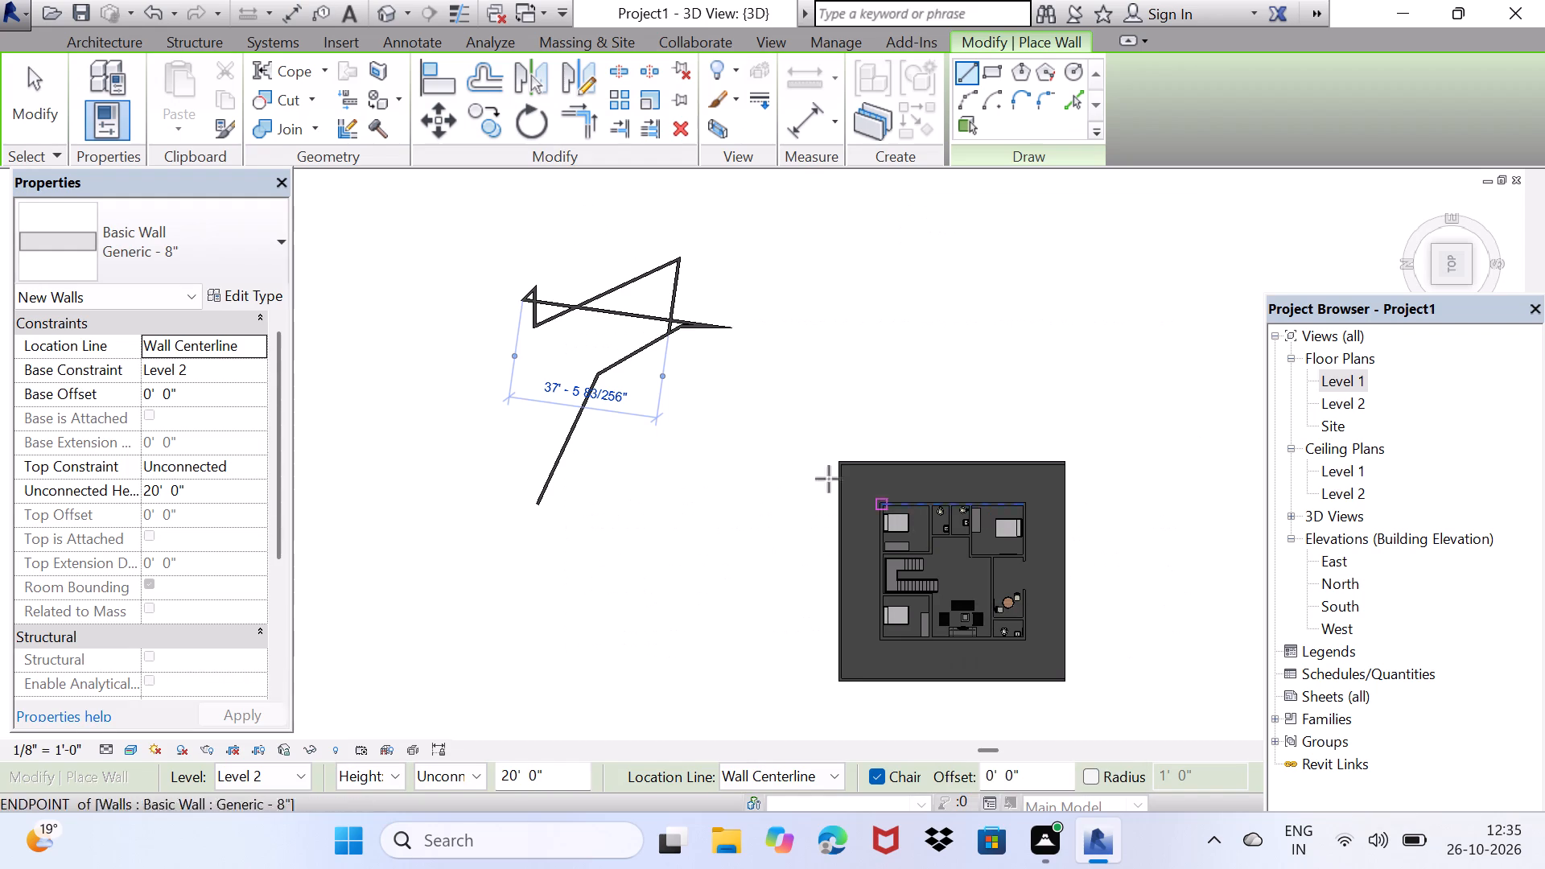
Draw a short diagonal wall about 7' long up to the steep closing segment of the zigzag walls.
drag(575, 389, 583, 380)
click(611, 339)
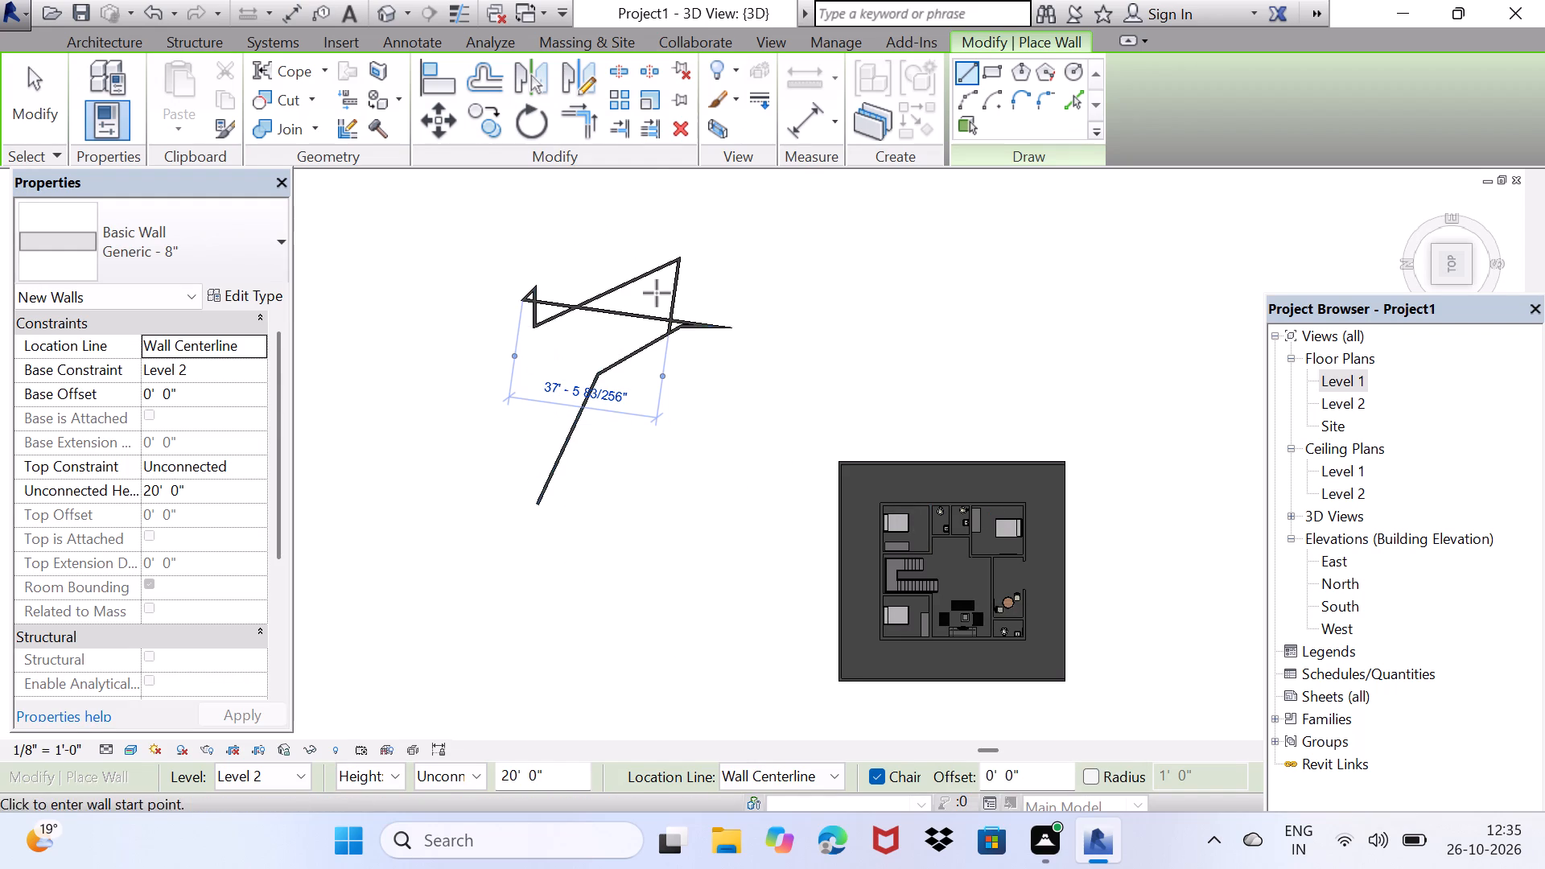
click(657, 293)
click(681, 278)
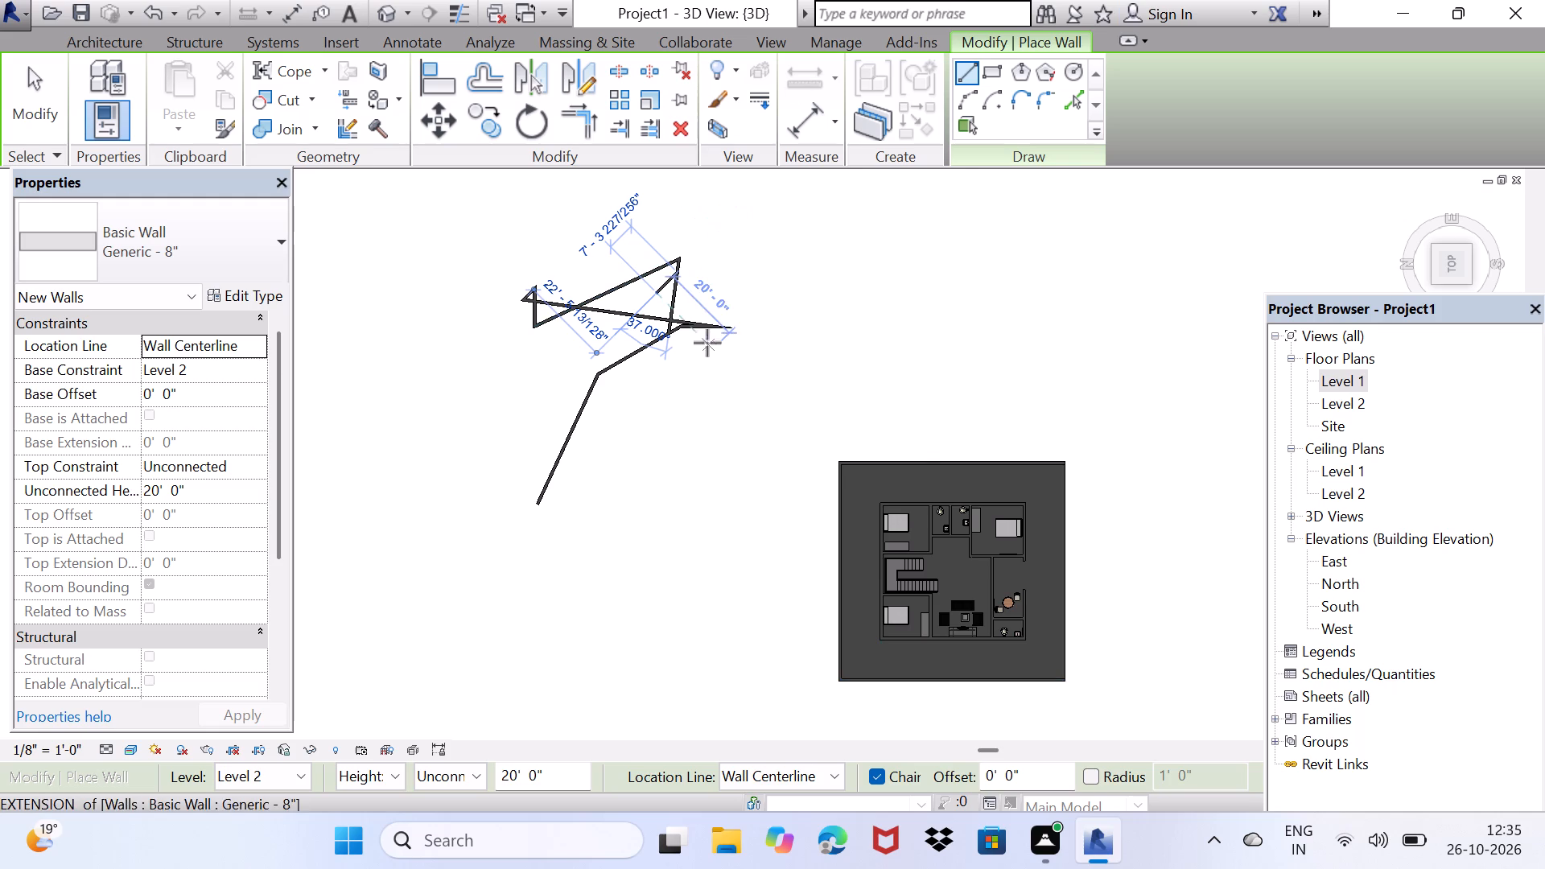
Draw four connected walls around the zigzag's upper end, including a 4' horizontal segment, finishing on its 40' wall.
click(730, 307)
click(785, 241)
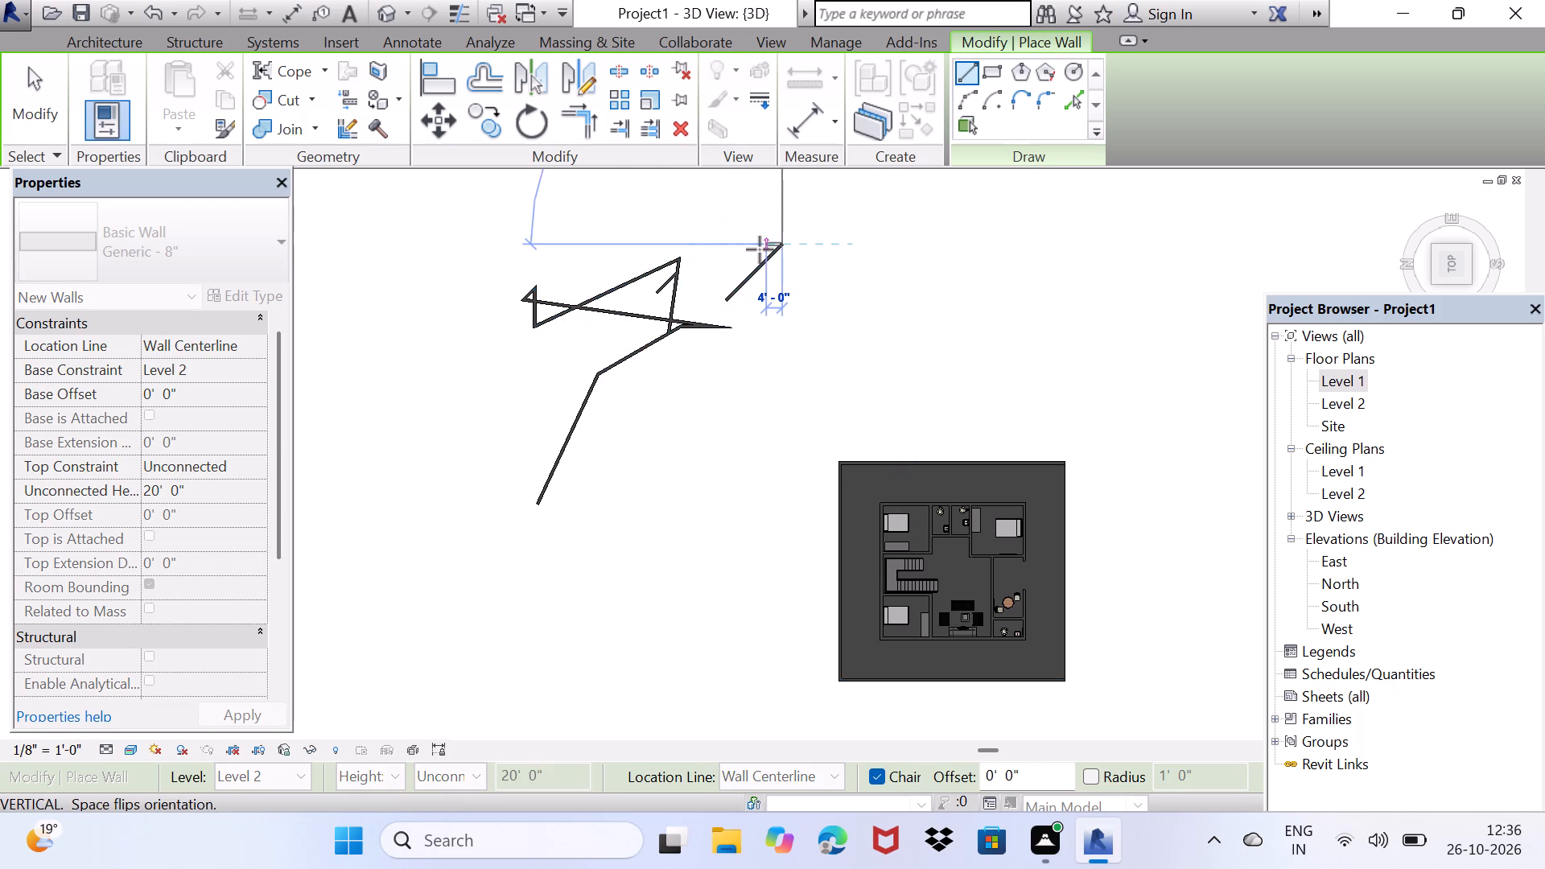
click(760, 249)
click(698, 208)
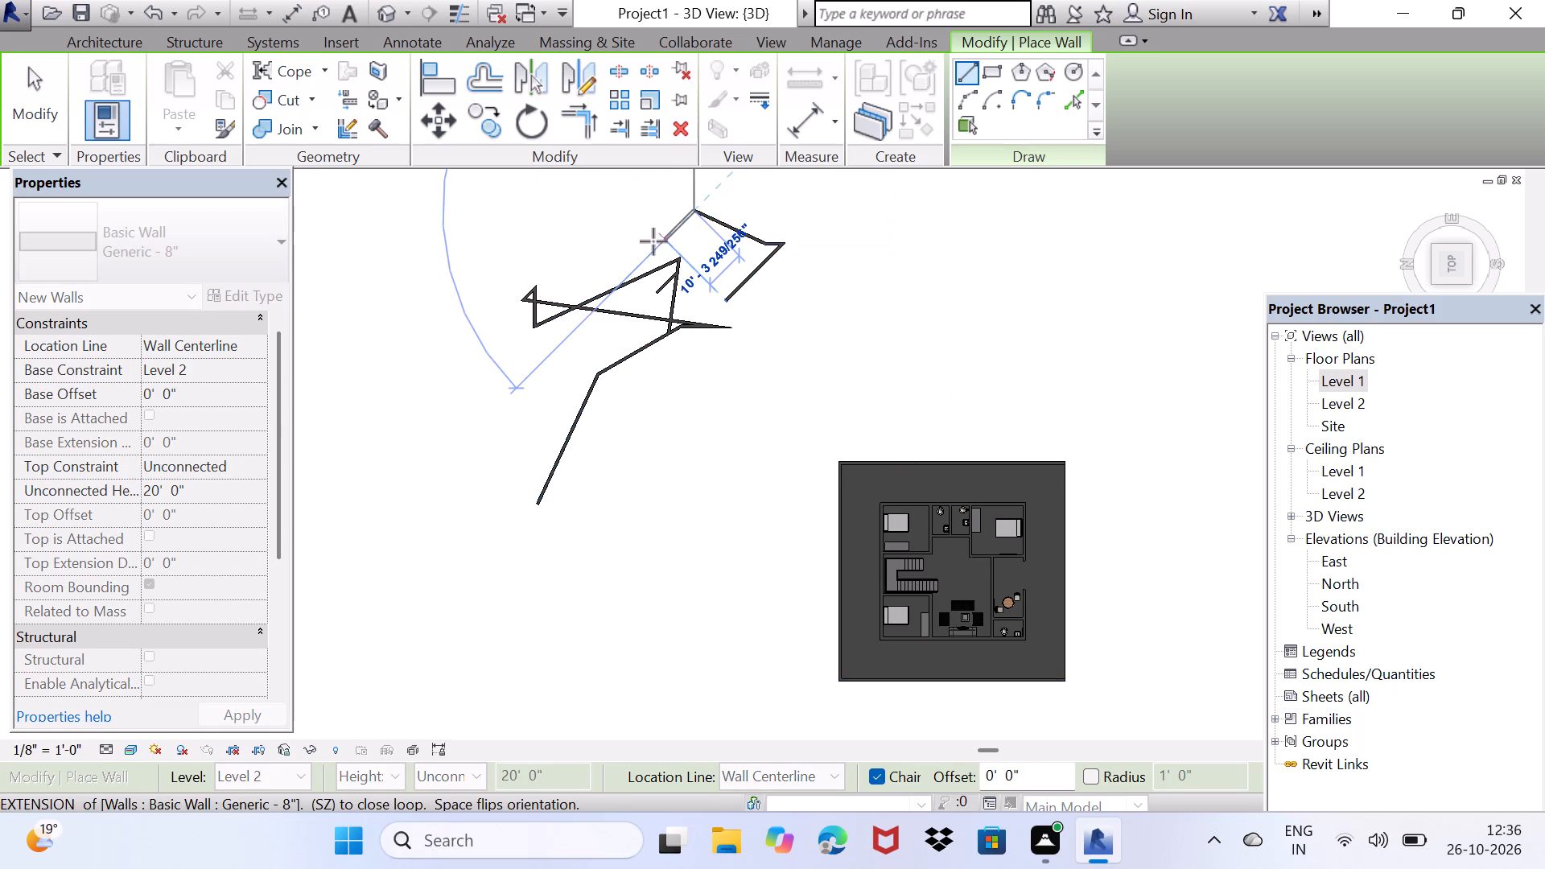
click(619, 290)
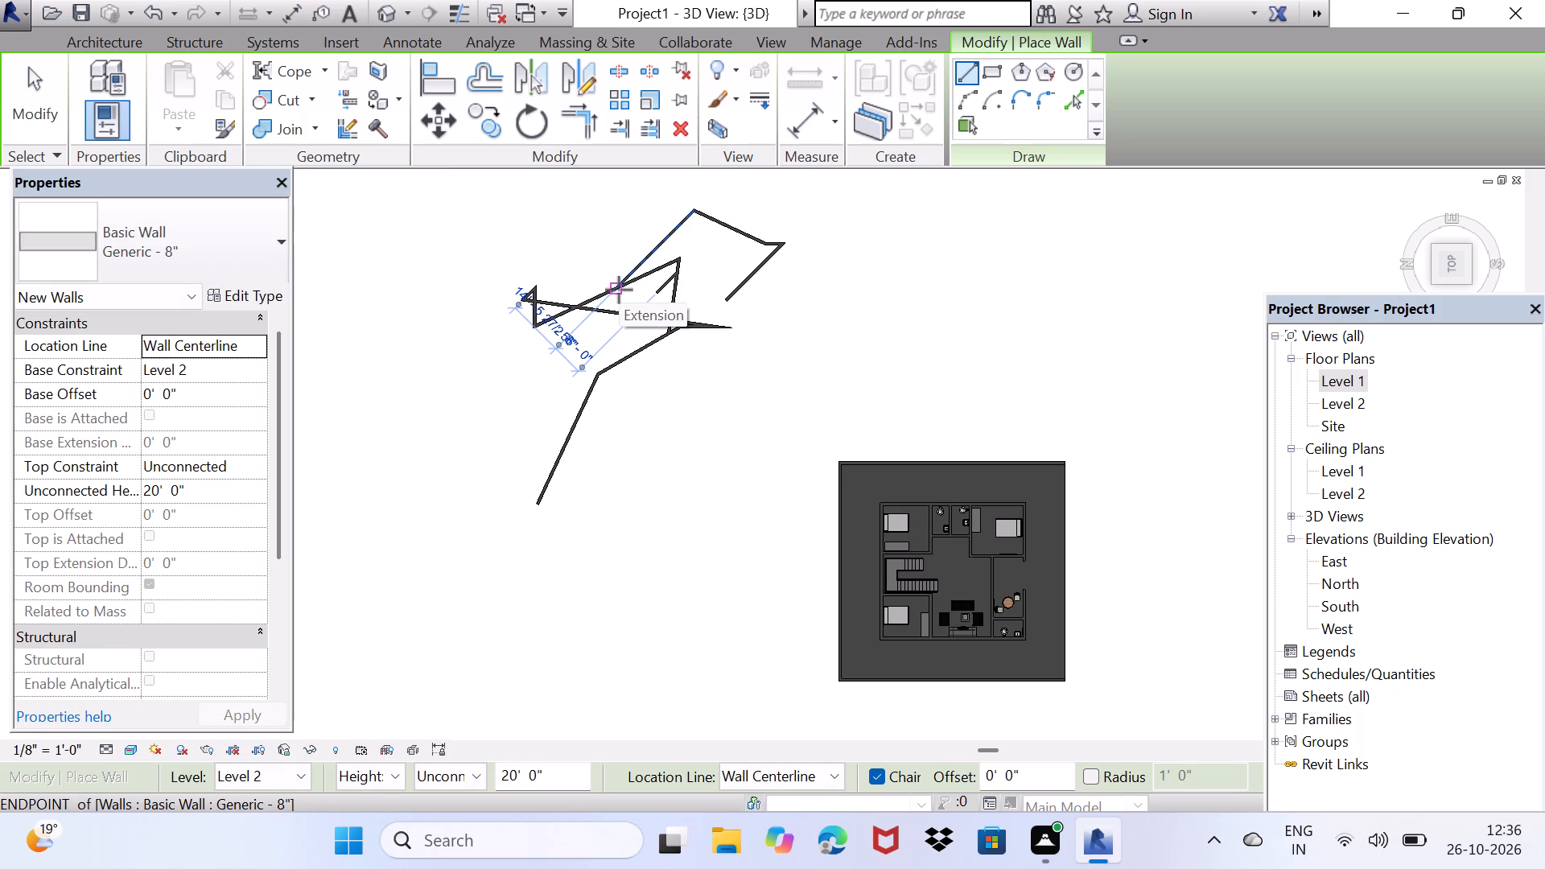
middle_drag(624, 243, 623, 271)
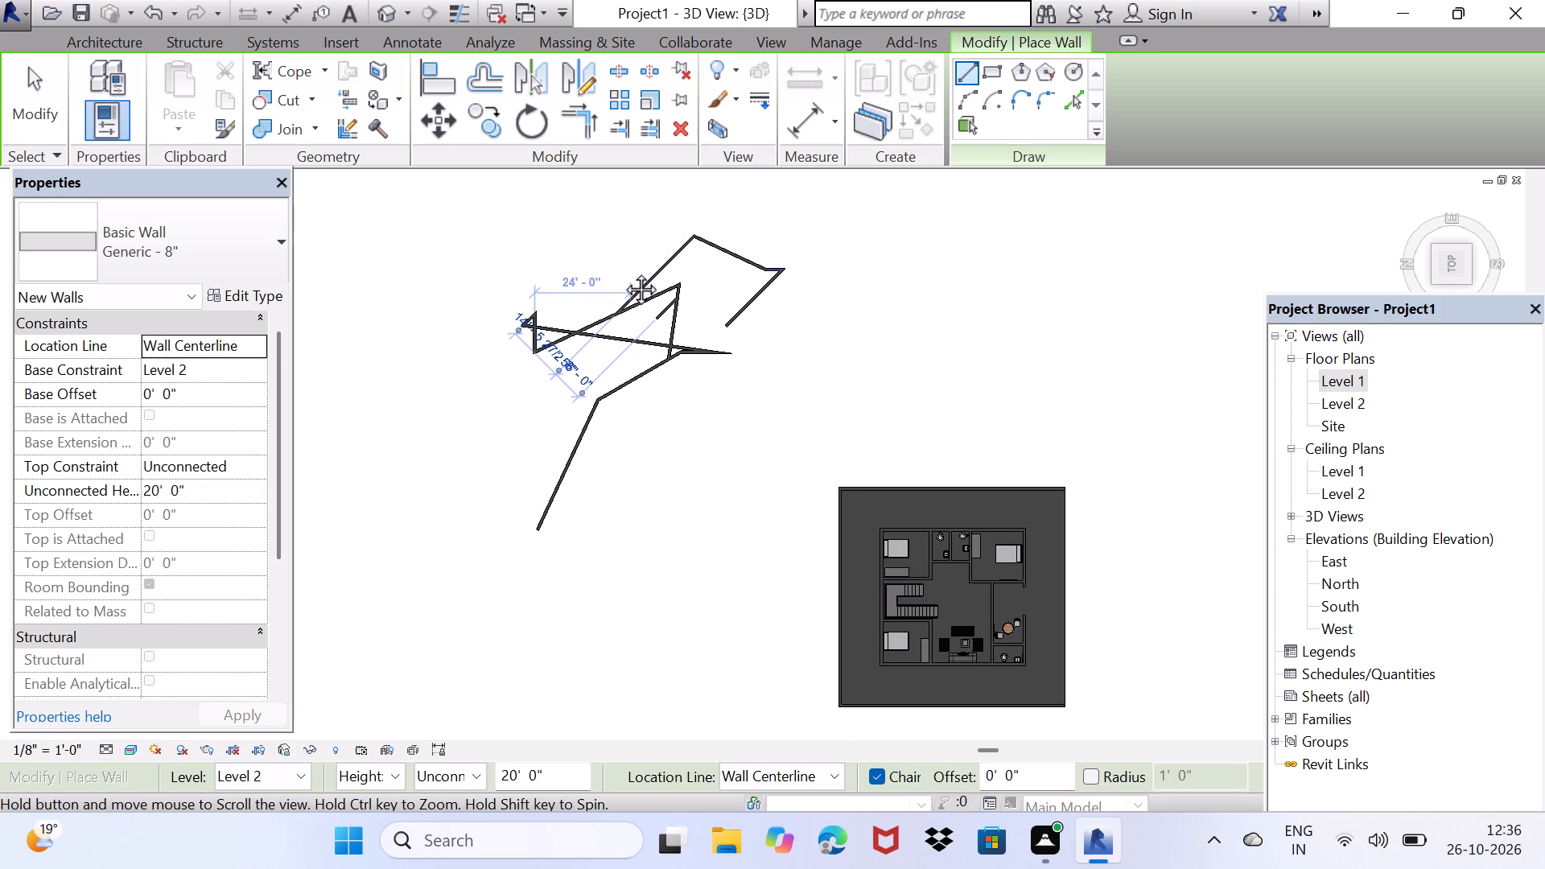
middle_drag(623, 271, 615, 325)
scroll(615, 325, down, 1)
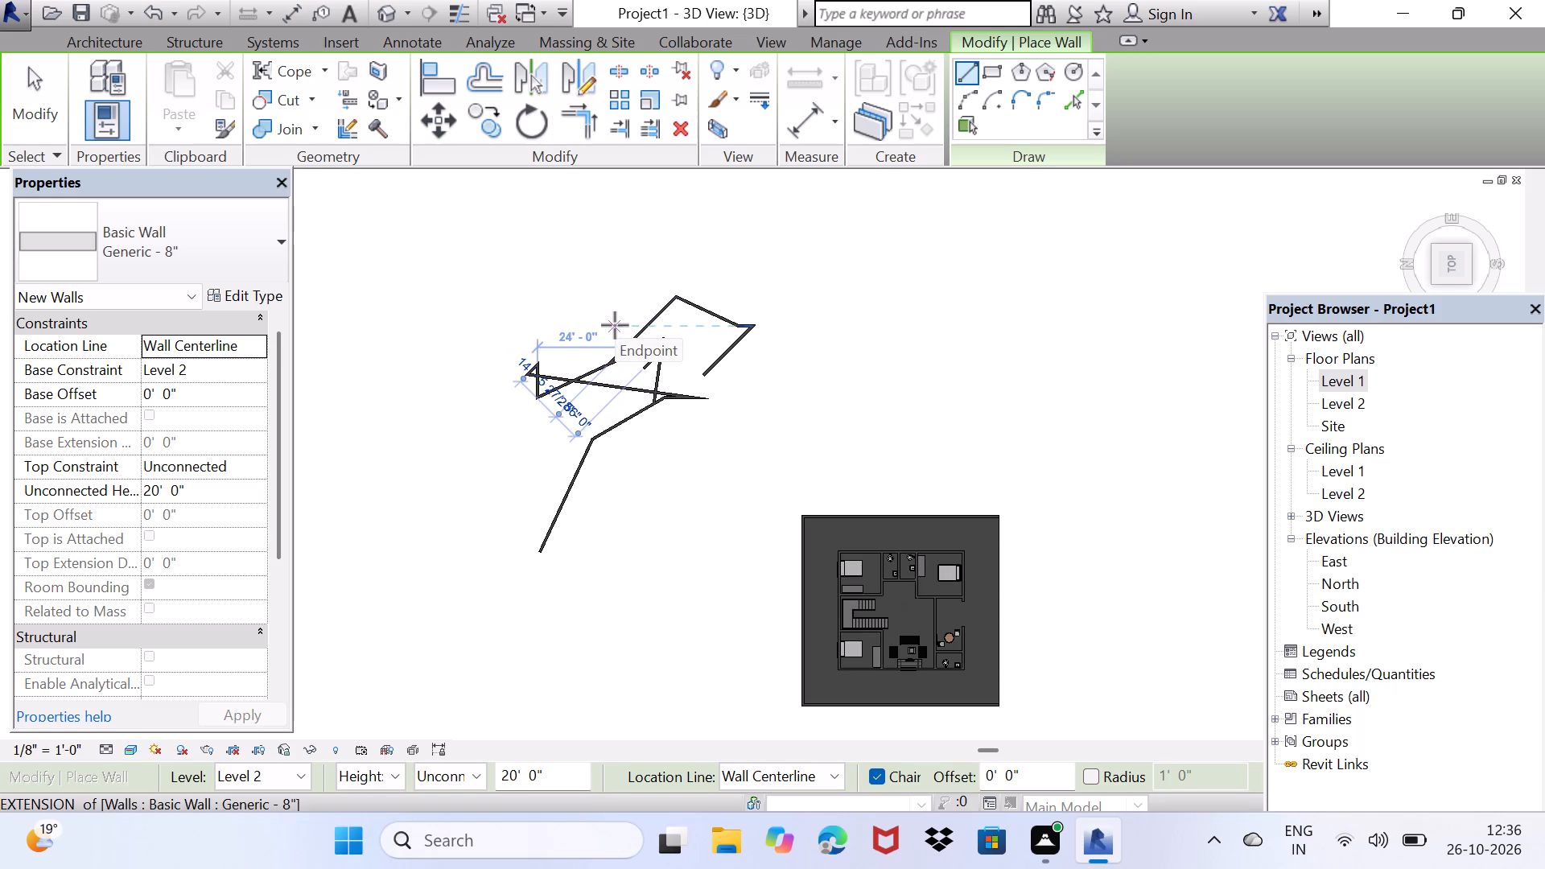
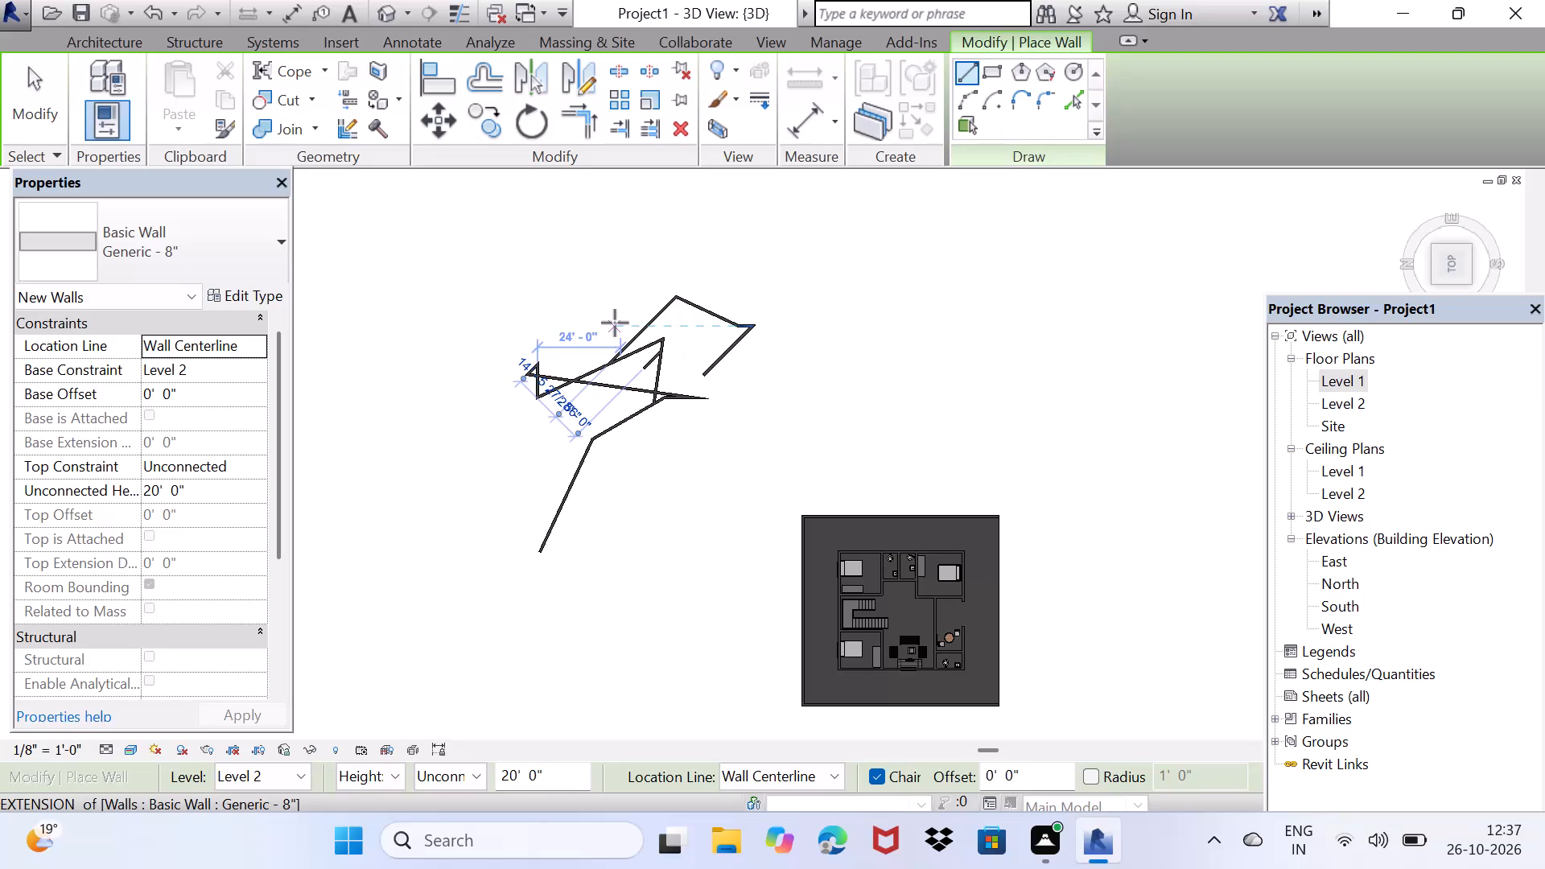
Draw four connected Generic - 8" walls forming a closed rectangle with 24' vertical sides above the sketched walls, starting from their topmost corner.
click(679, 299)
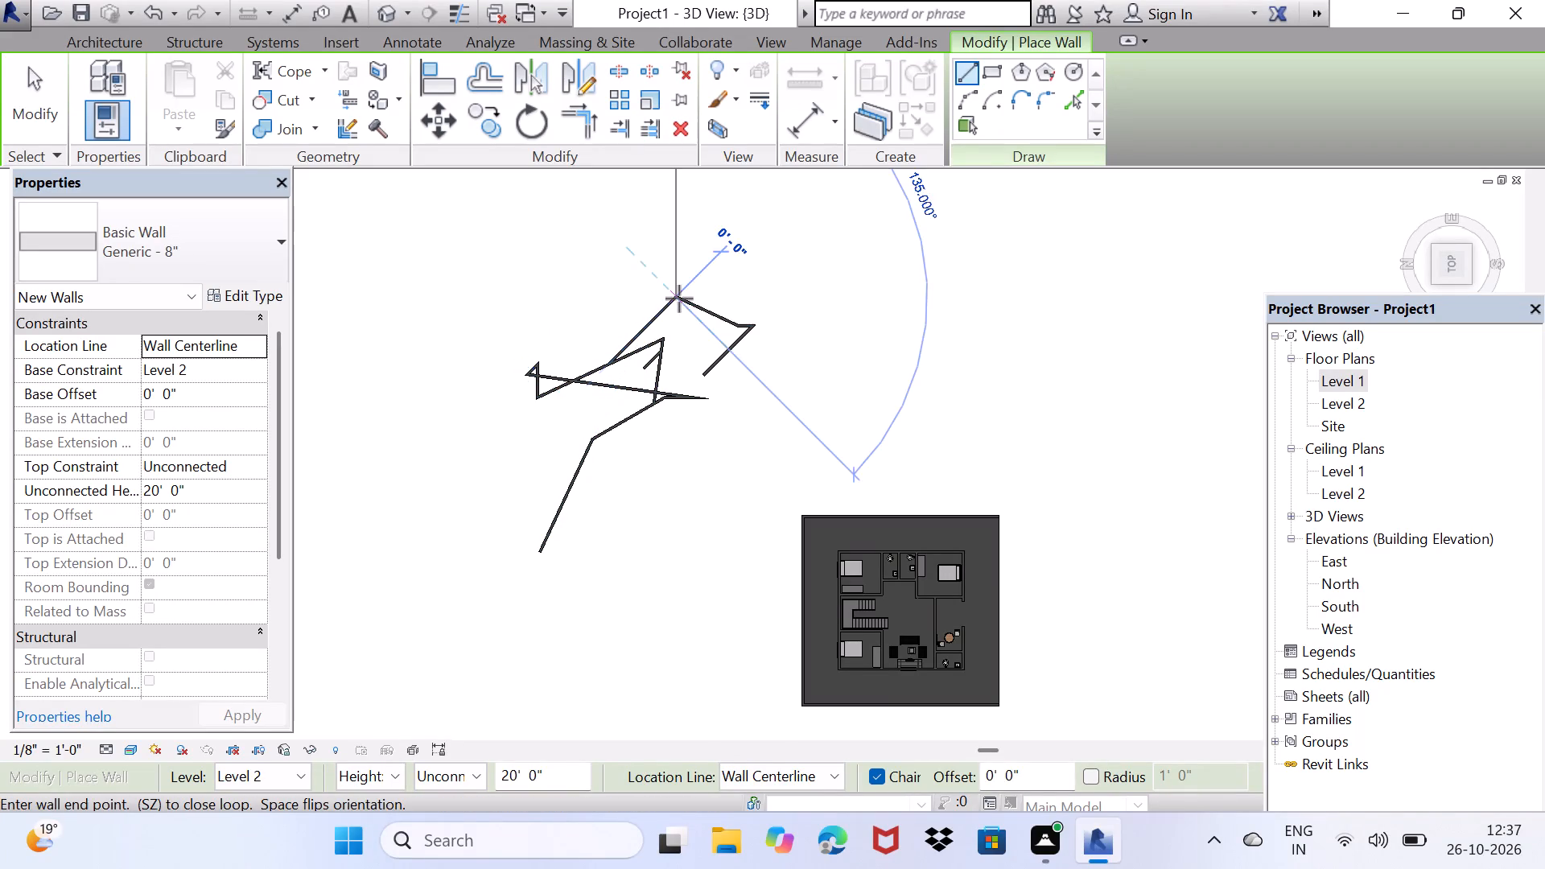
click(610, 303)
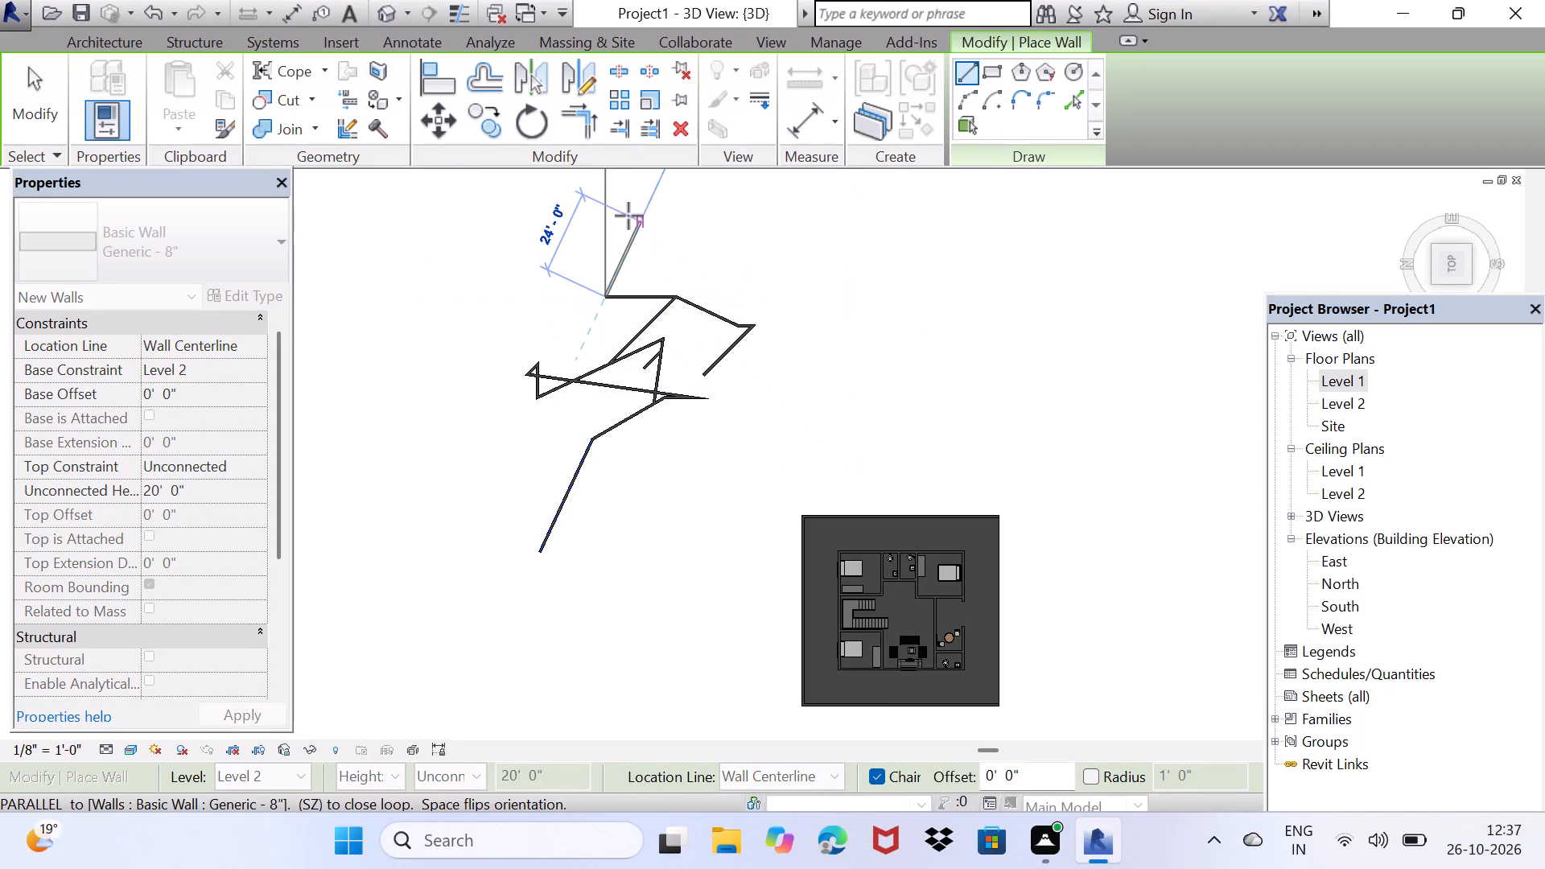
click(609, 216)
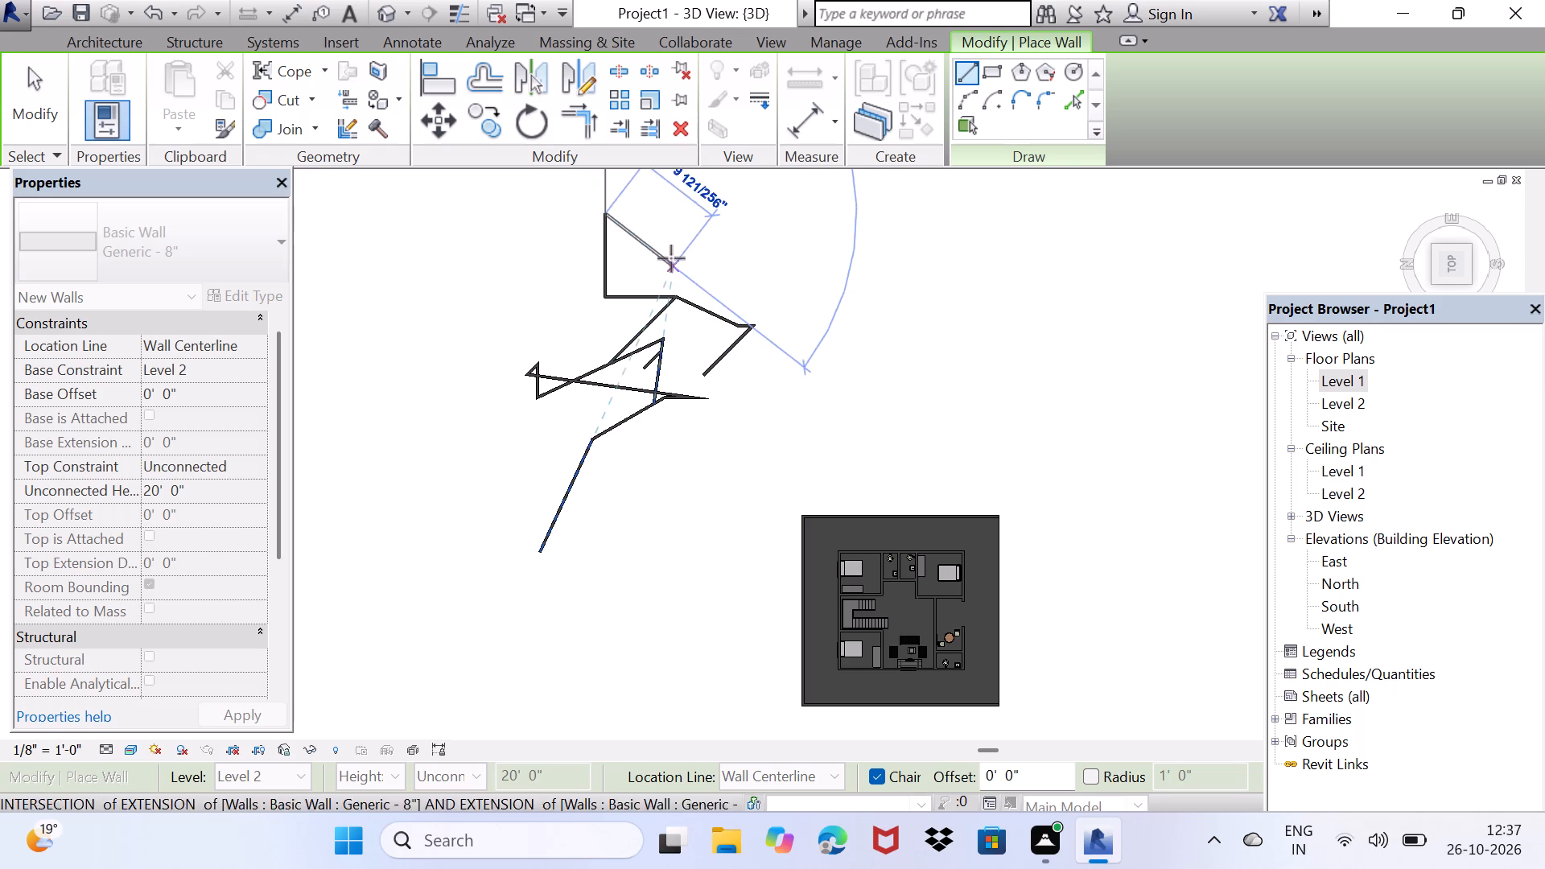
click(673, 212)
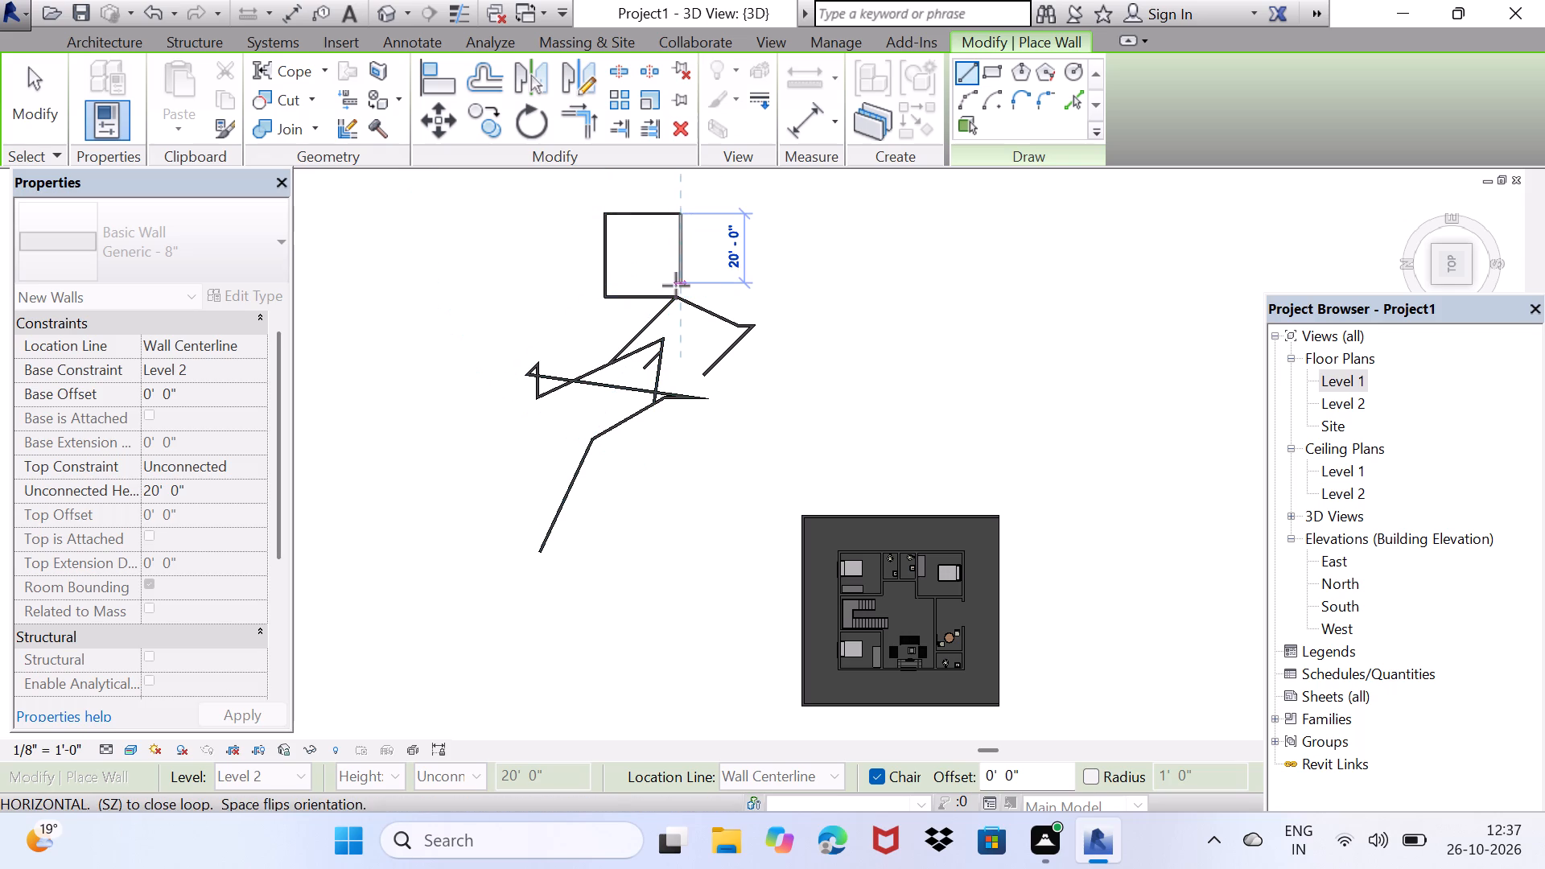
click(672, 299)
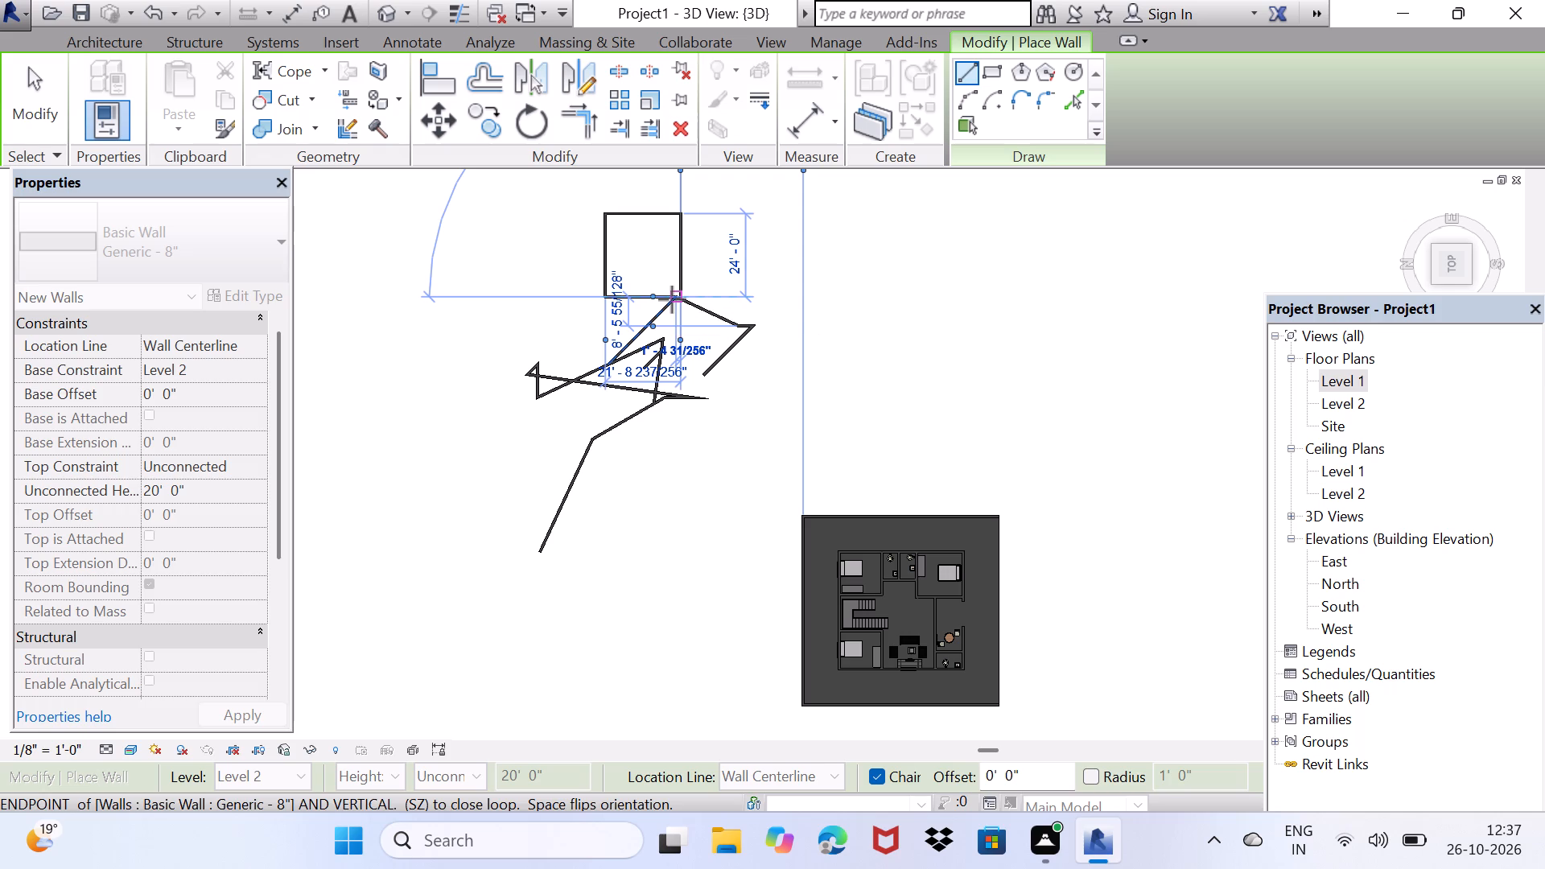
Extend from the rectangle's lower corner nearest the house with a 21' horizontal wall, a 24' vertical wall and a diagonal wall back to that corner.
scroll(674, 254, down, 1)
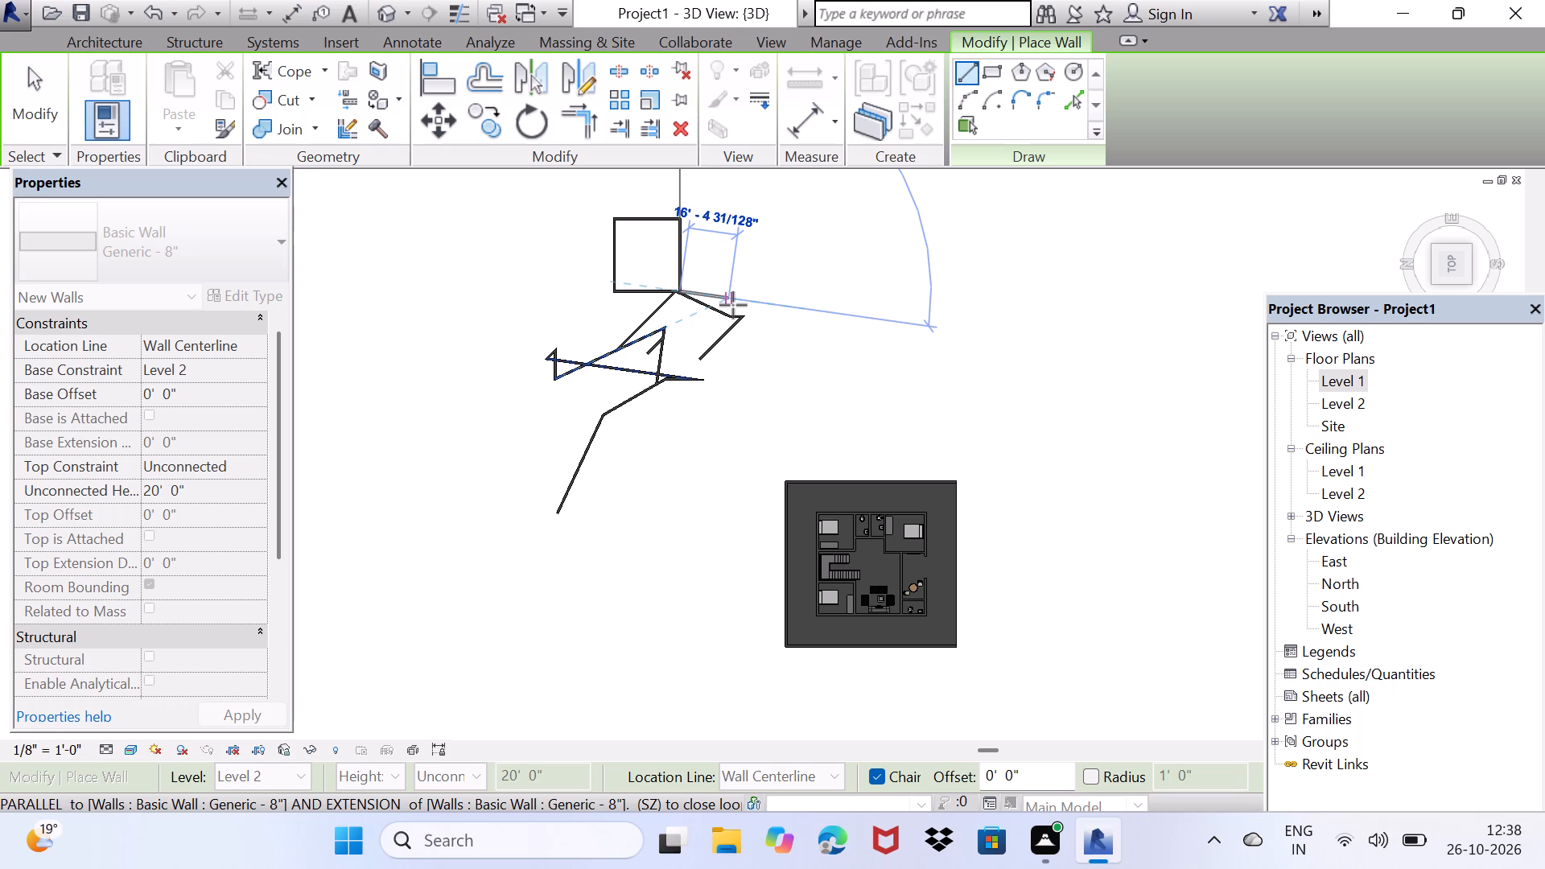
click(755, 281)
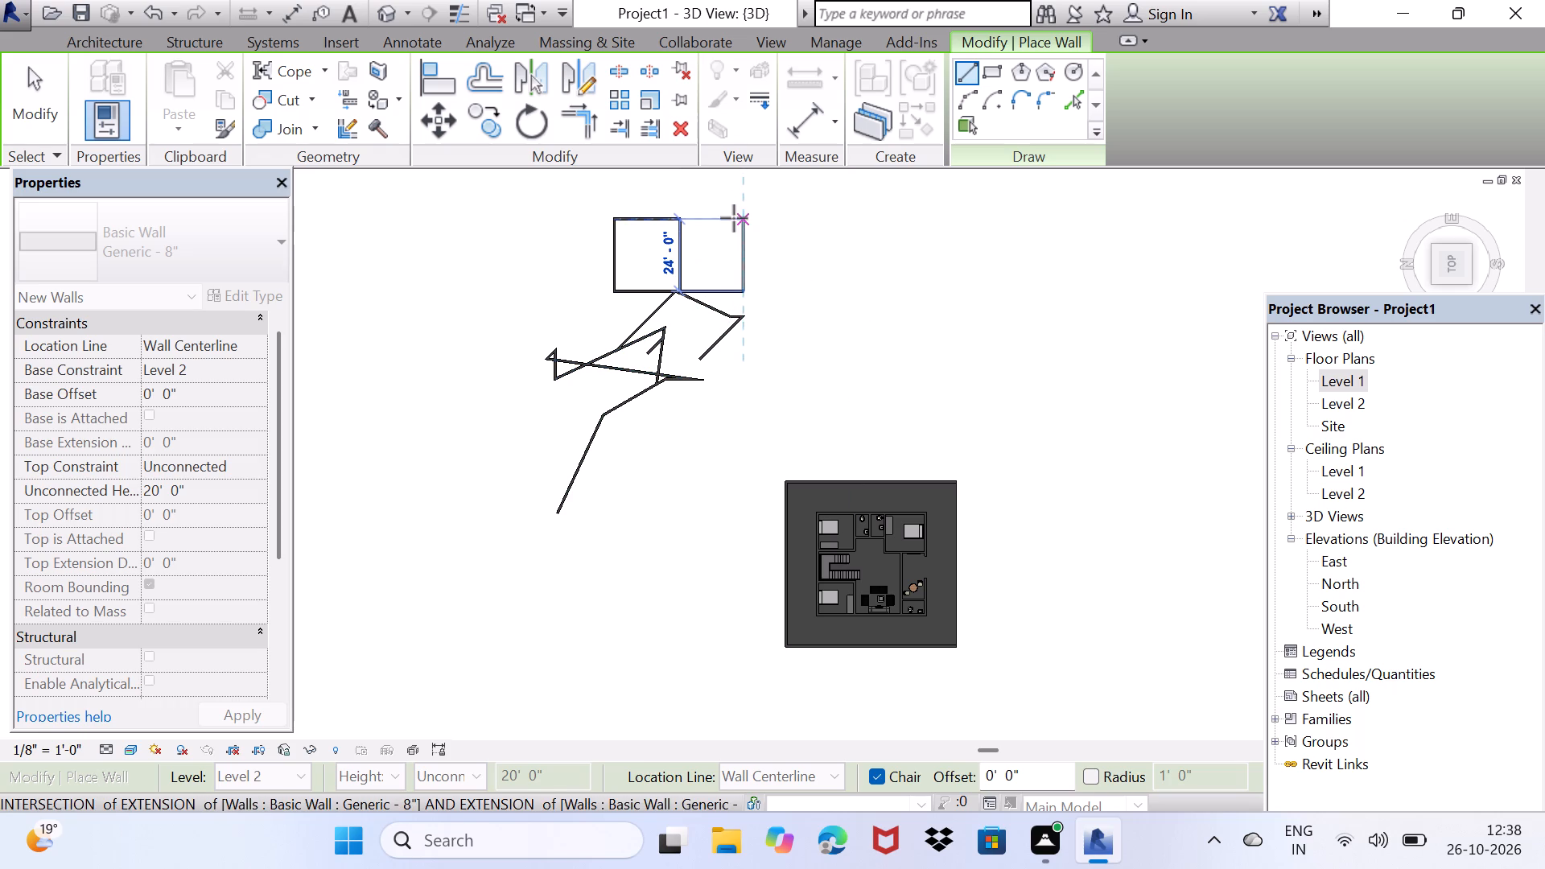
click(734, 220)
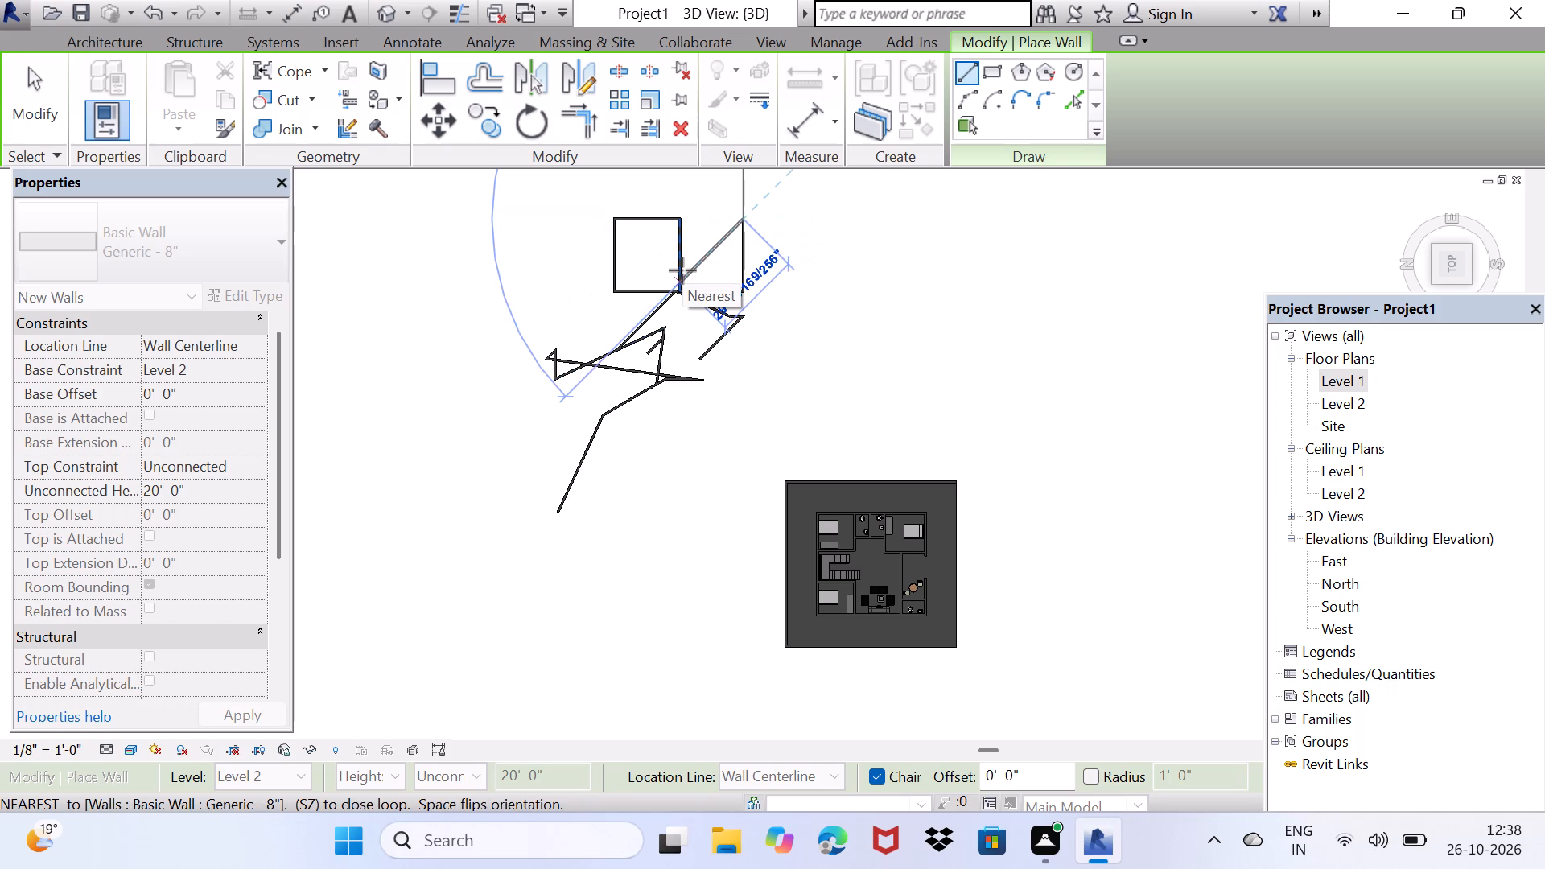
click(689, 293)
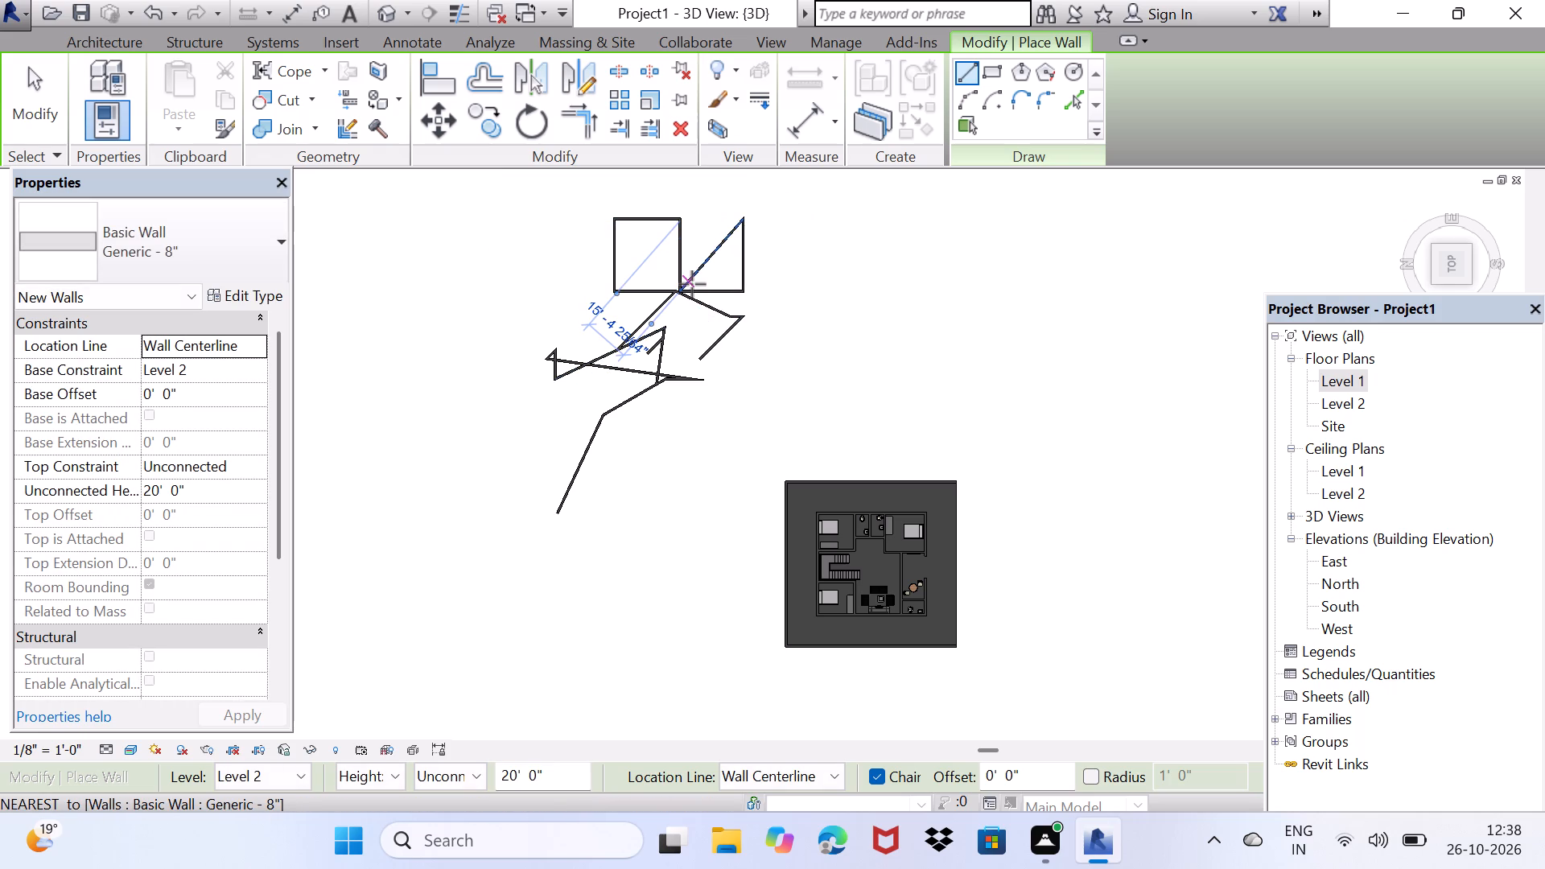
Draw a horizontal wall about 21' long closing the second bay's top, plus another wall along its outer 24' vertical side.
click(677, 215)
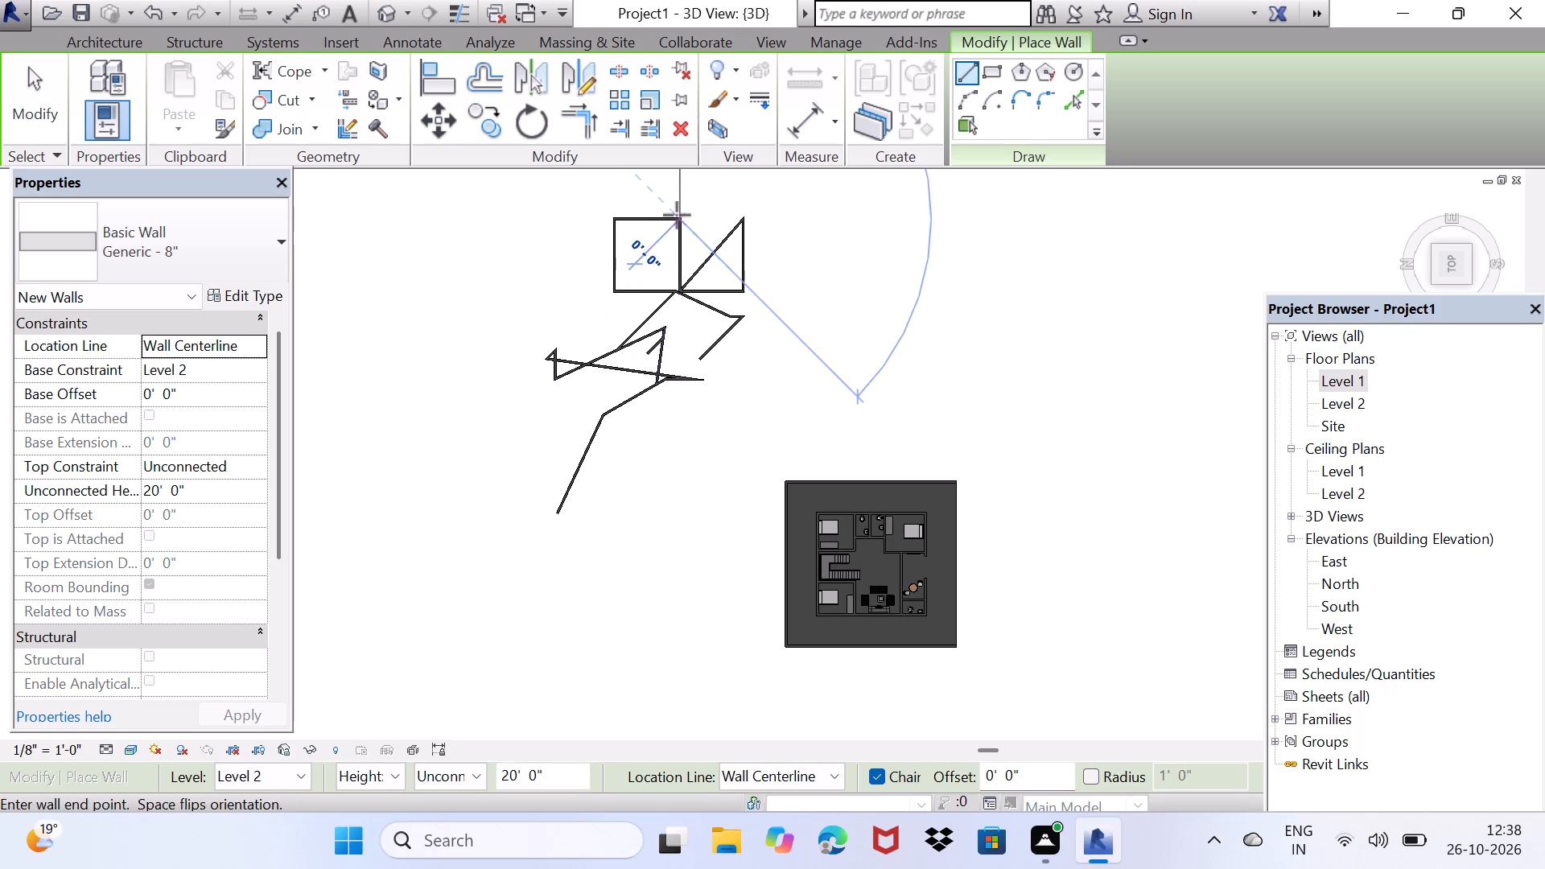
click(748, 223)
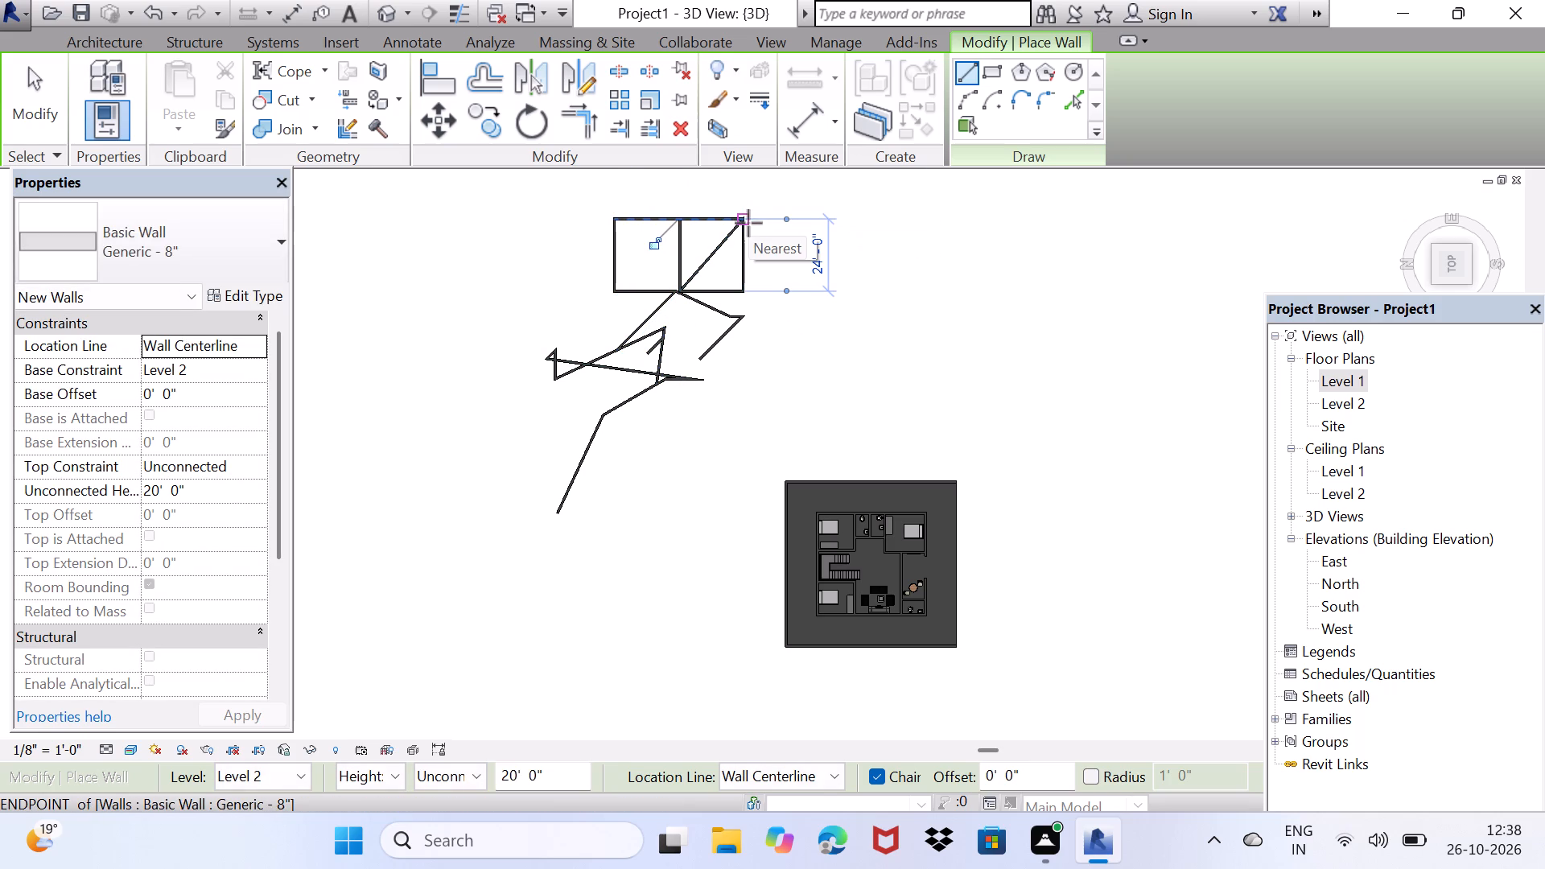
click(748, 223)
click(744, 293)
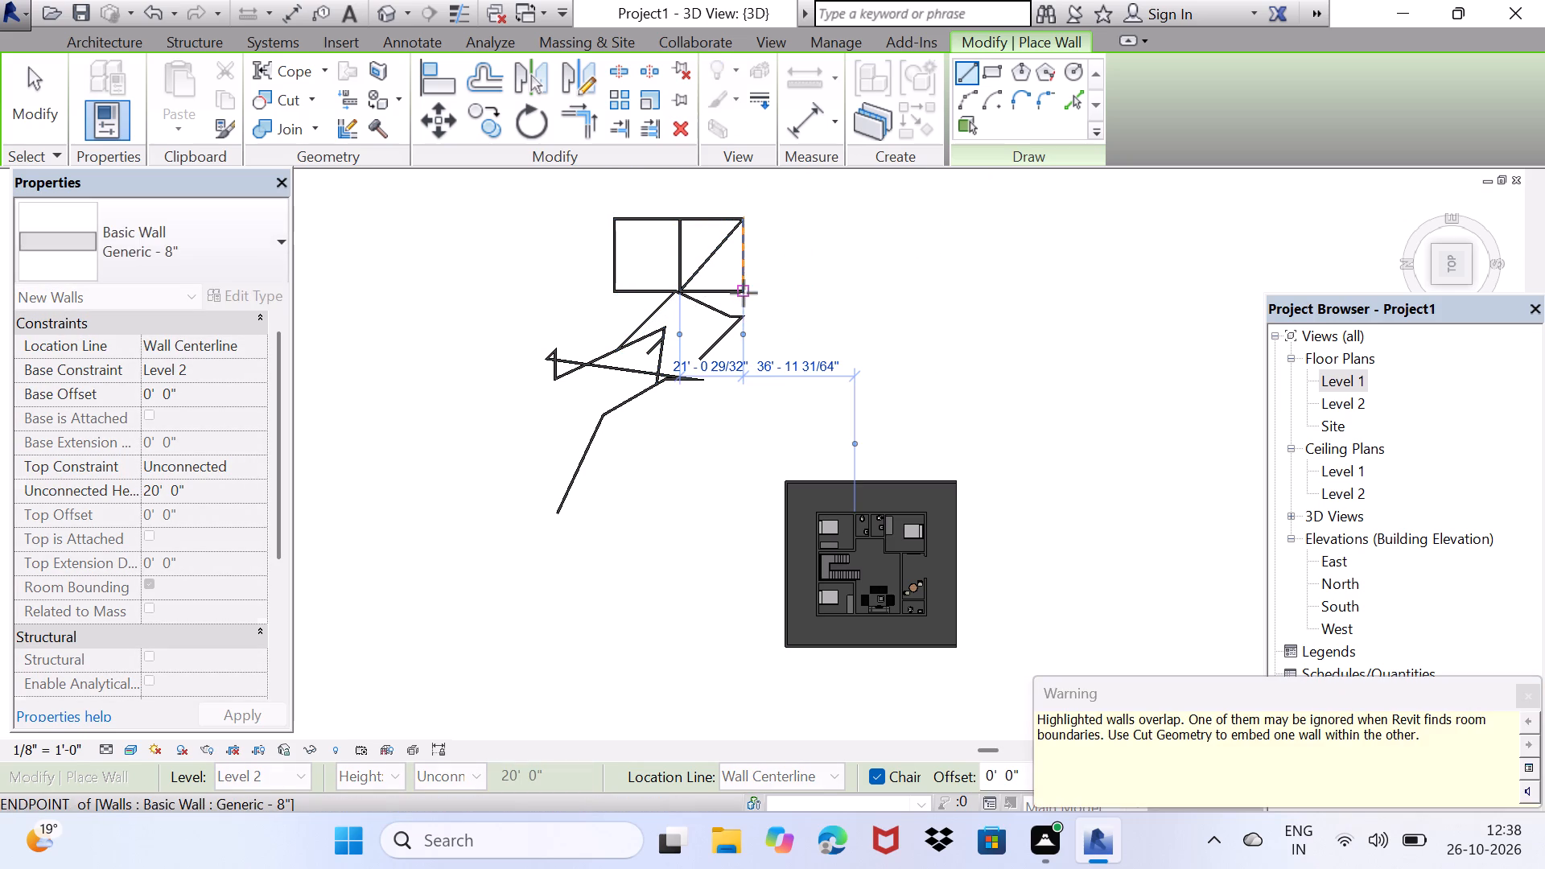
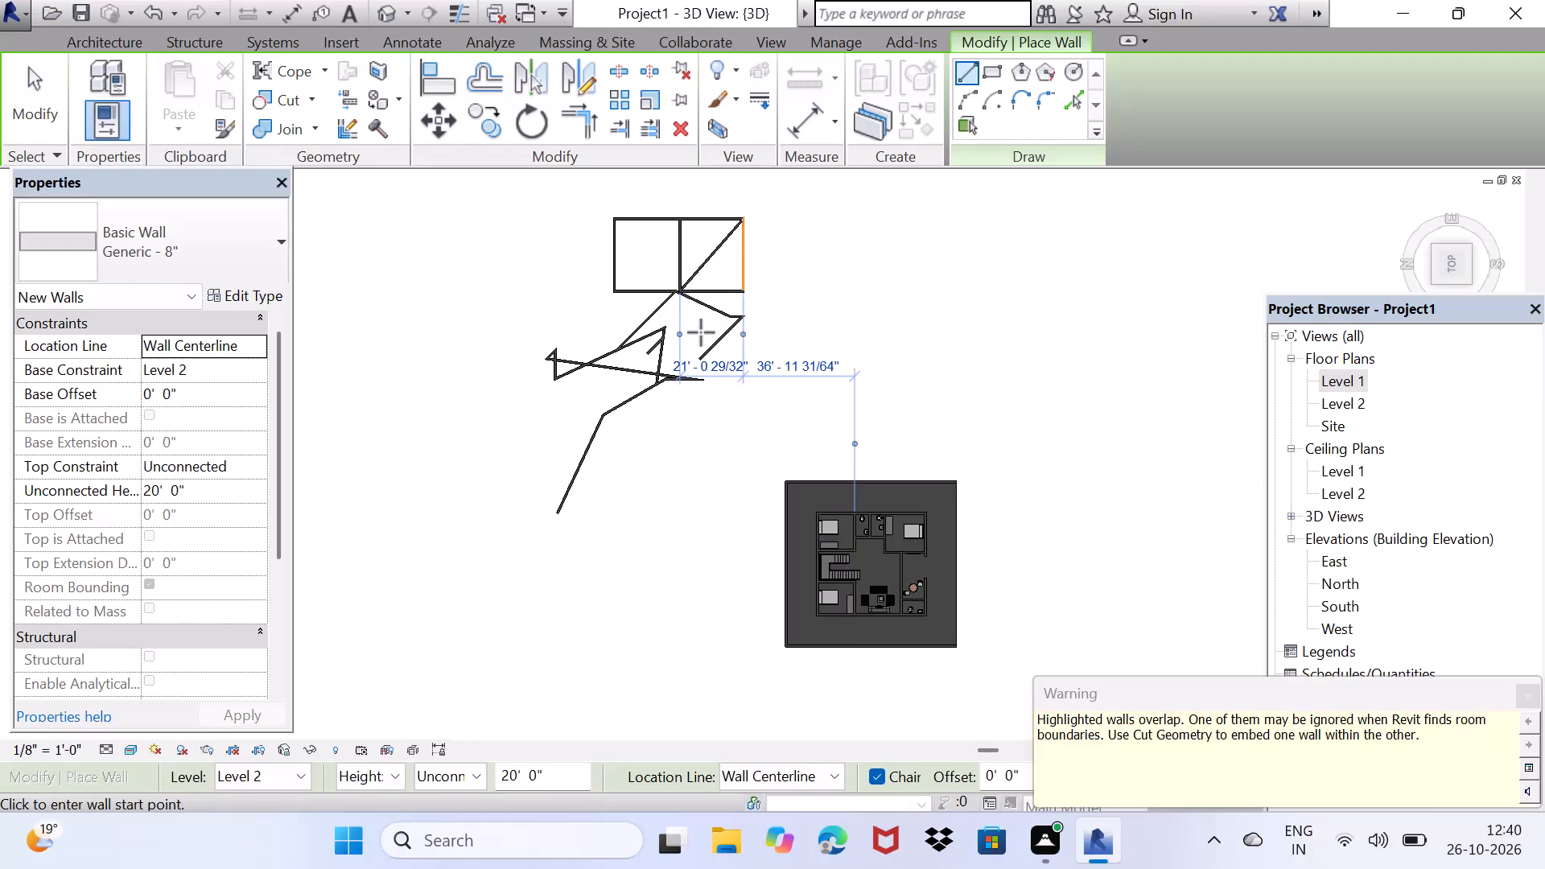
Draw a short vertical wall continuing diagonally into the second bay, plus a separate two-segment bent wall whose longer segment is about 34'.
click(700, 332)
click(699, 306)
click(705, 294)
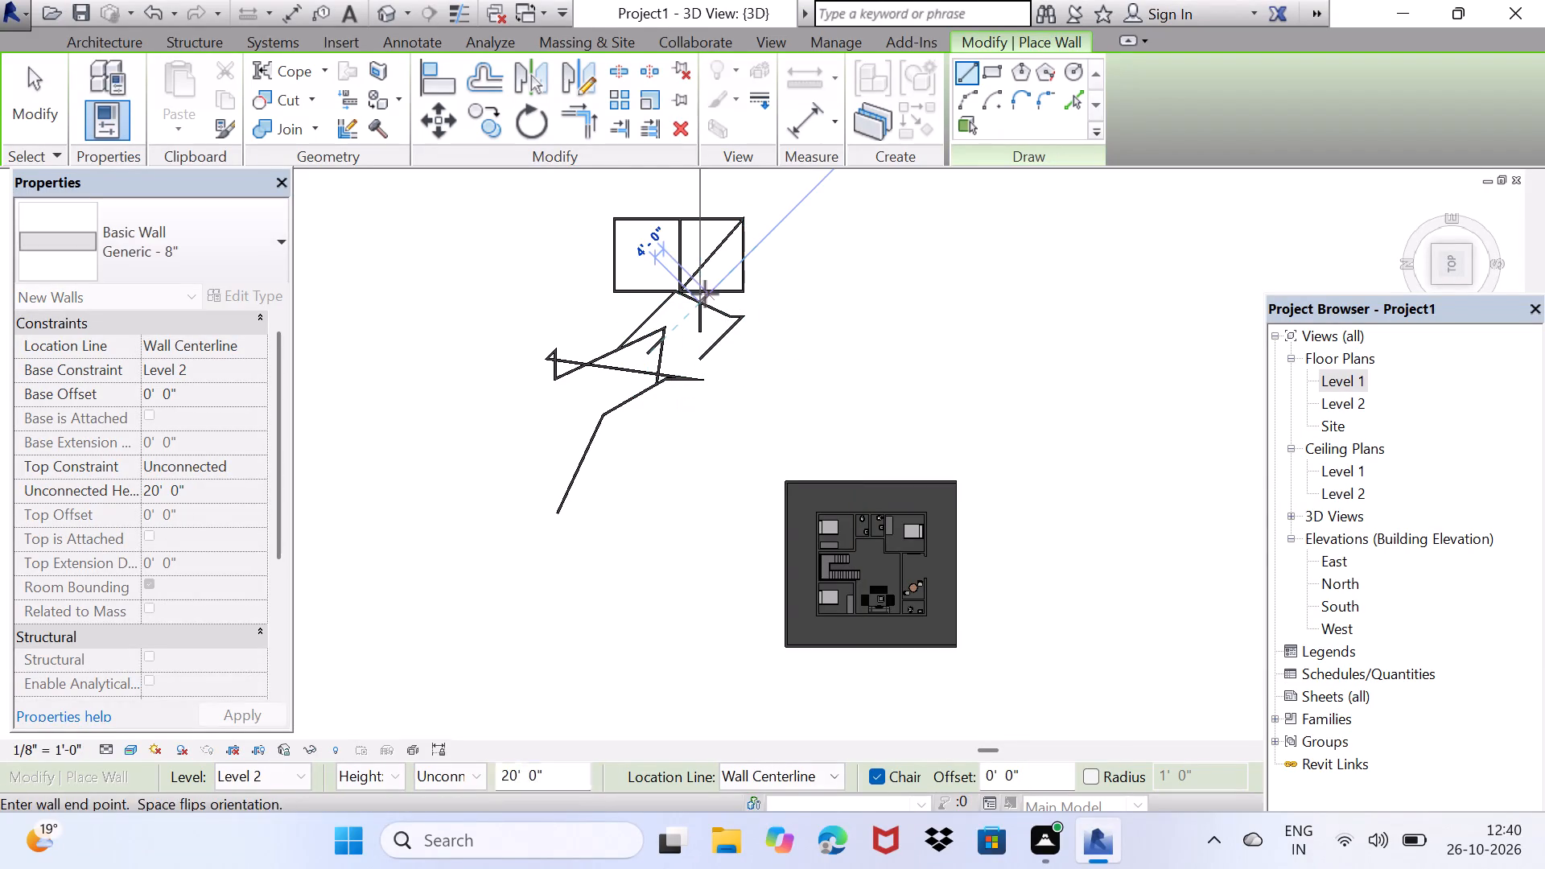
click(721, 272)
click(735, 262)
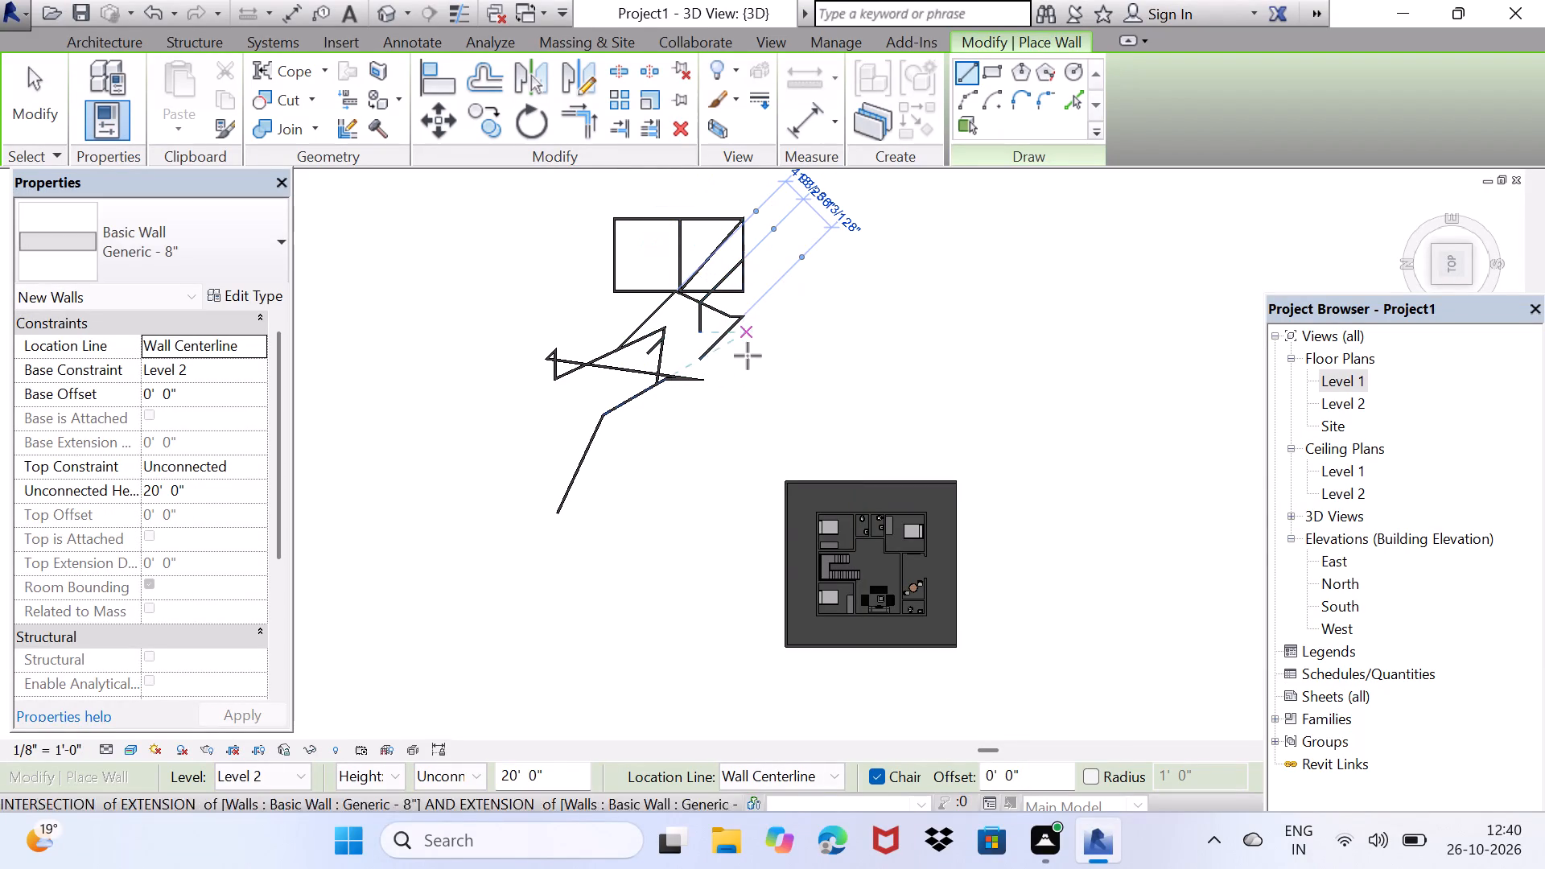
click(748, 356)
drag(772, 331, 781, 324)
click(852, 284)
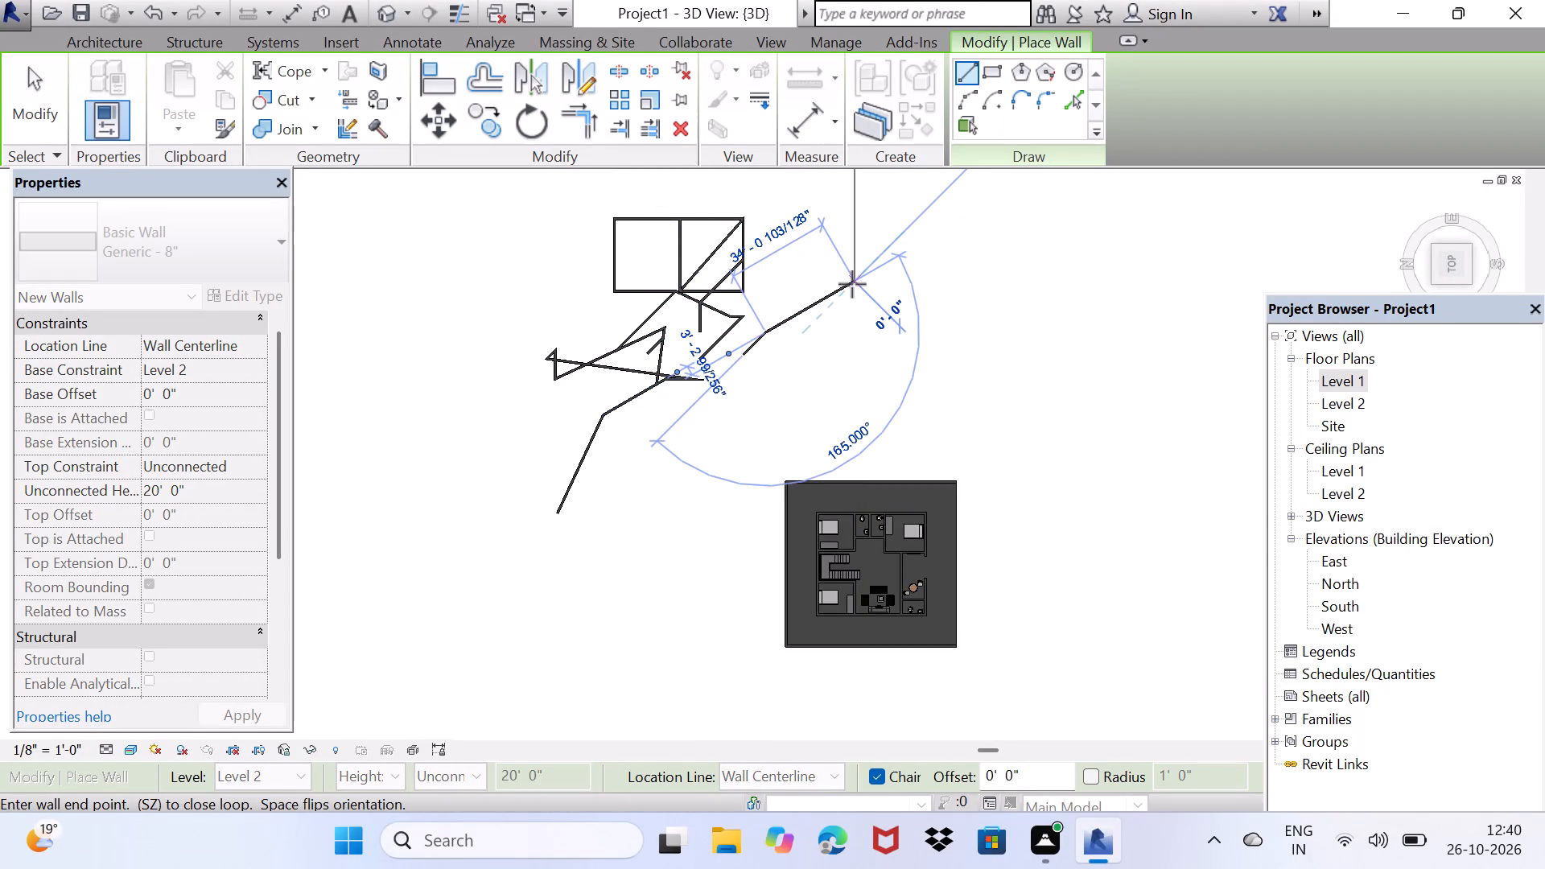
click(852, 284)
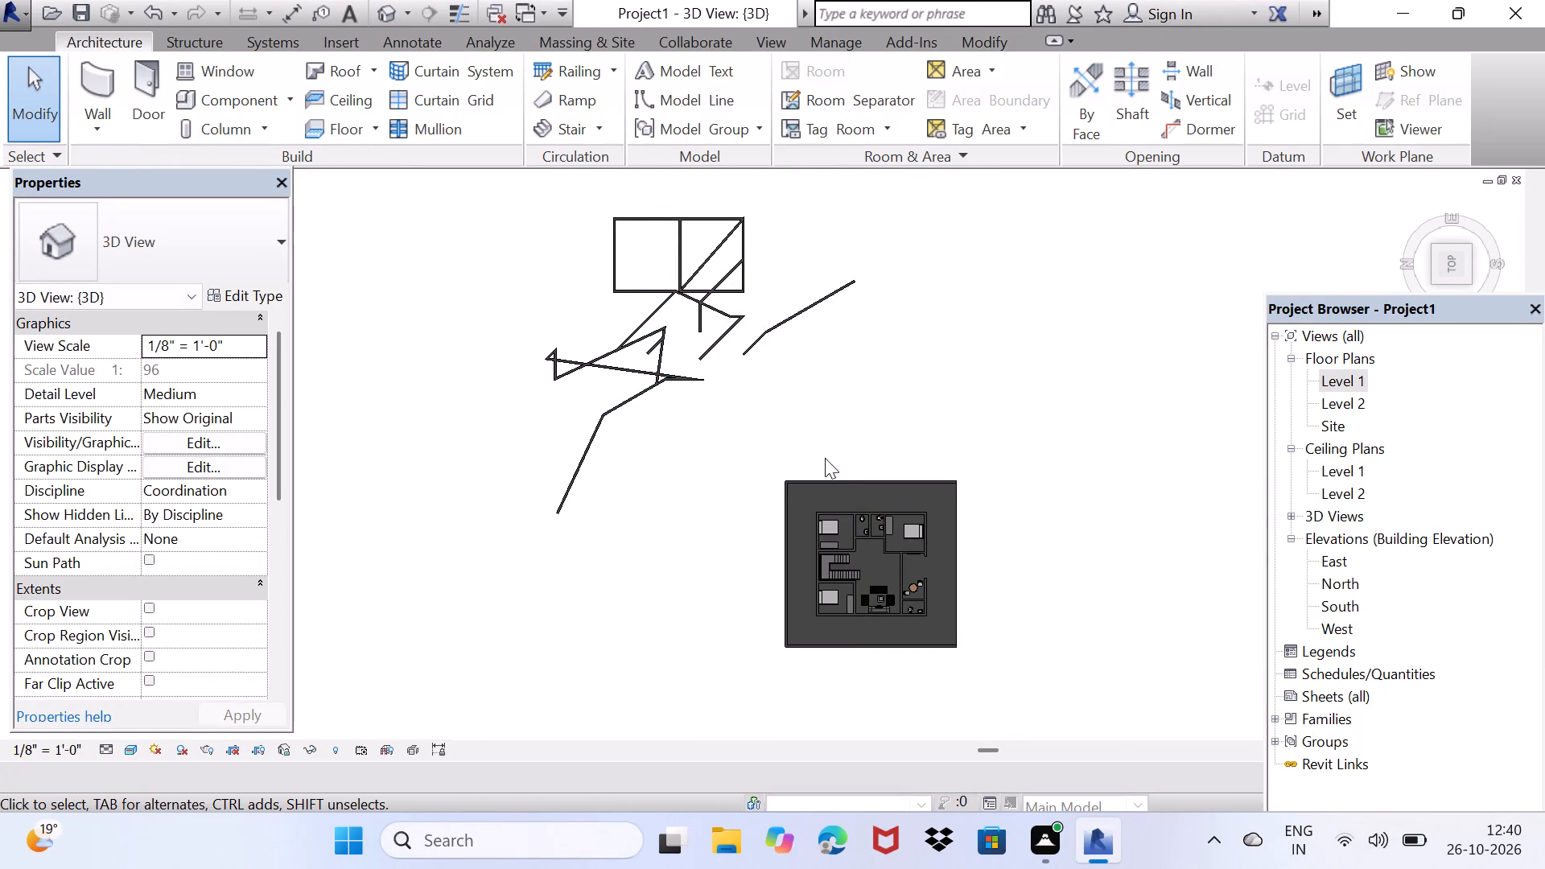
Delete the tangle of sketched walls below the rectangular bays, together with the bays' bottom walls and the separate bent wall.
scroll(651, 516, up, 1)
middle_drag(651, 516, 639, 610)
drag(370, 287, 521, 582)
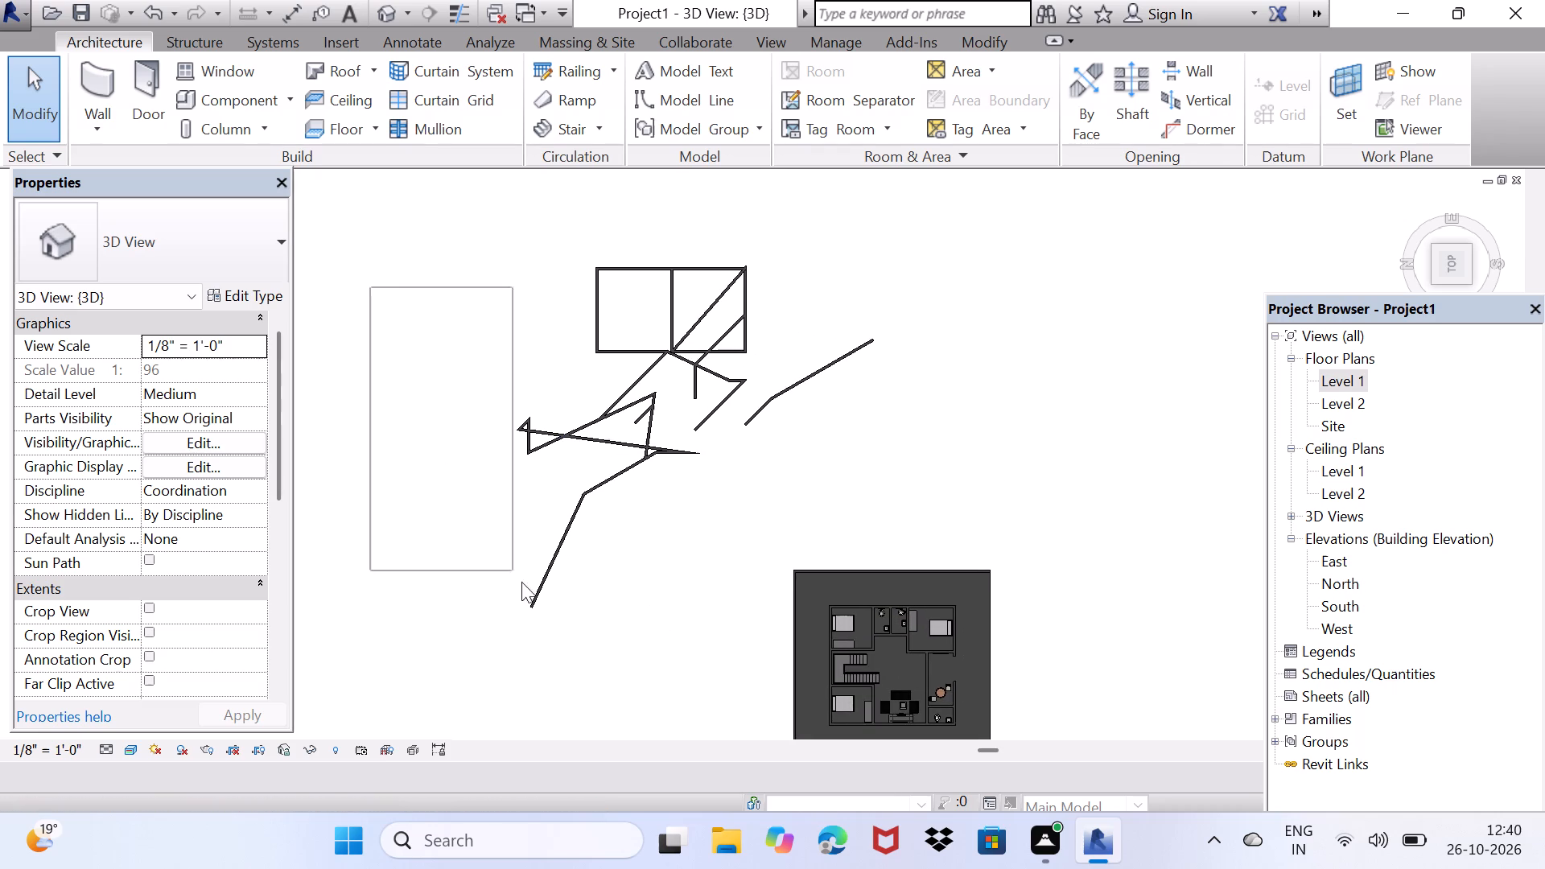
drag(521, 582, 916, 463)
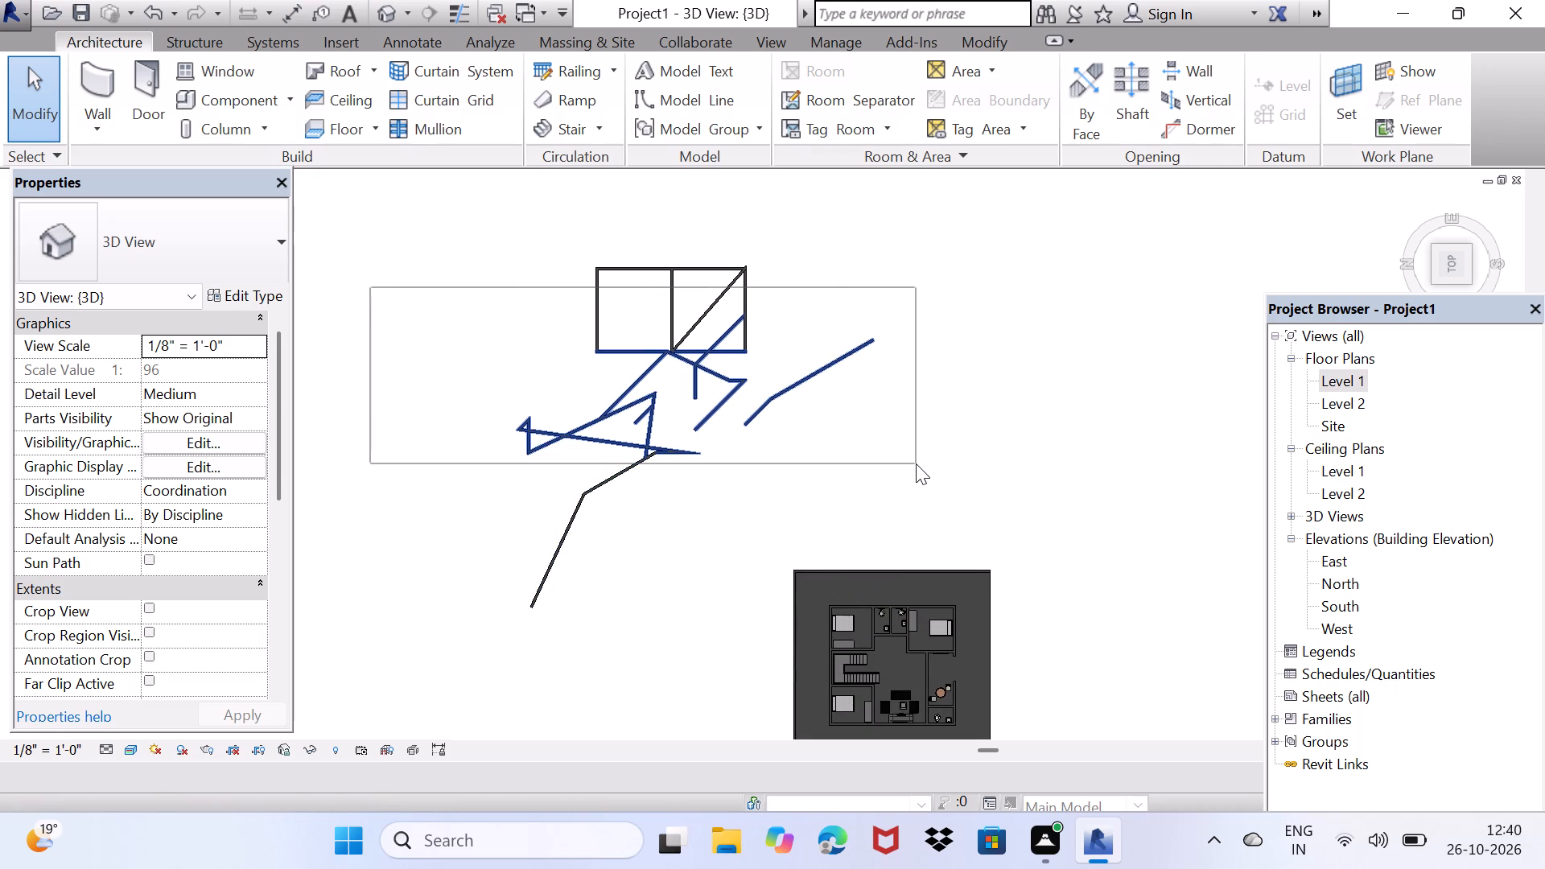
drag(916, 463, 917, 463)
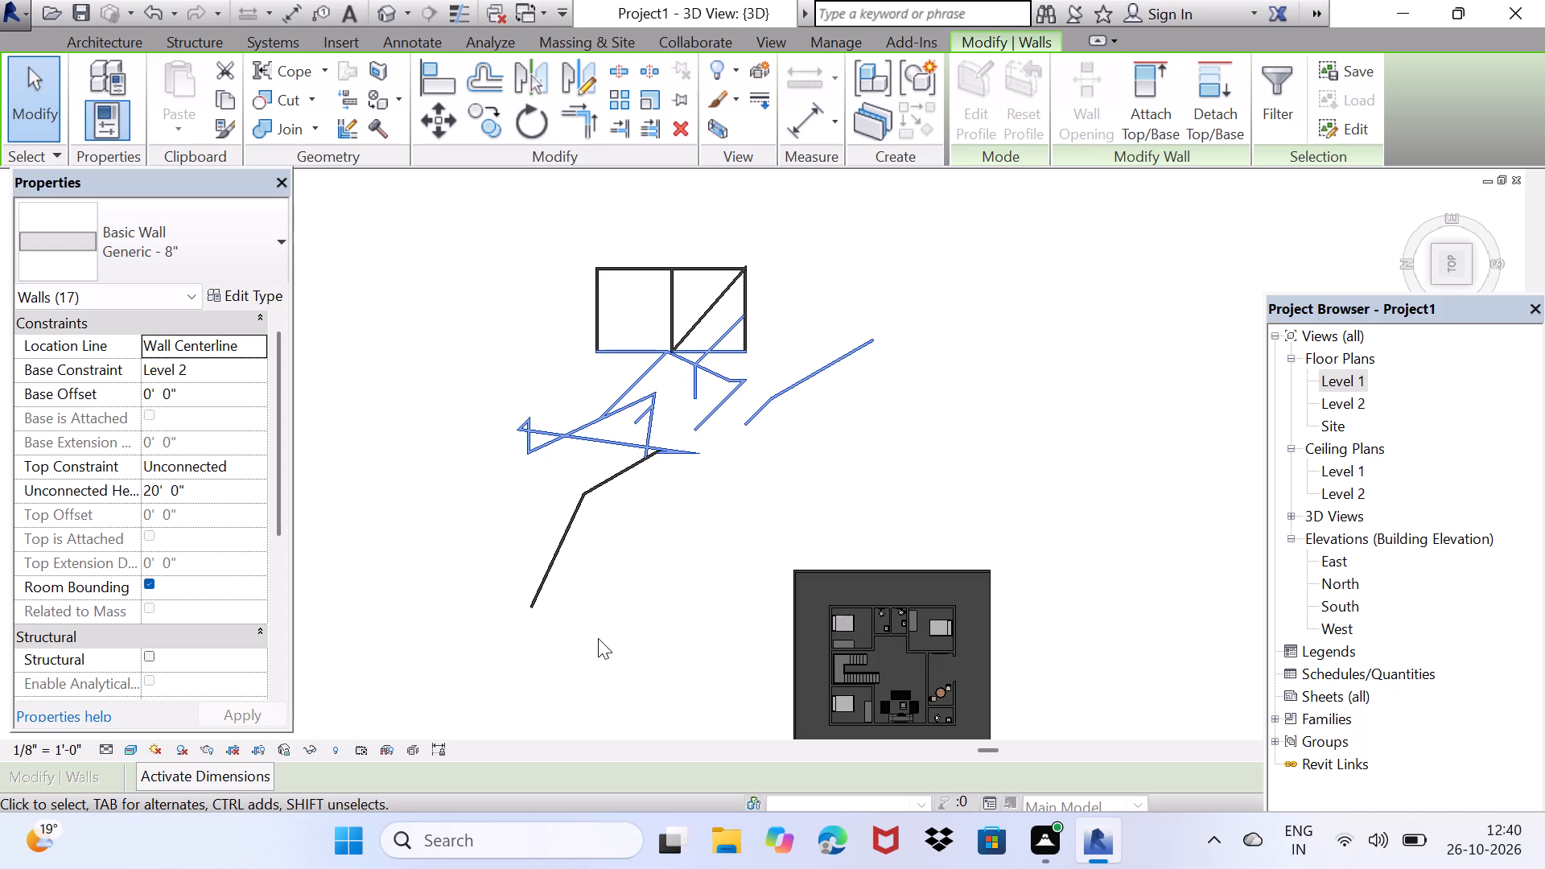
key(Delete)
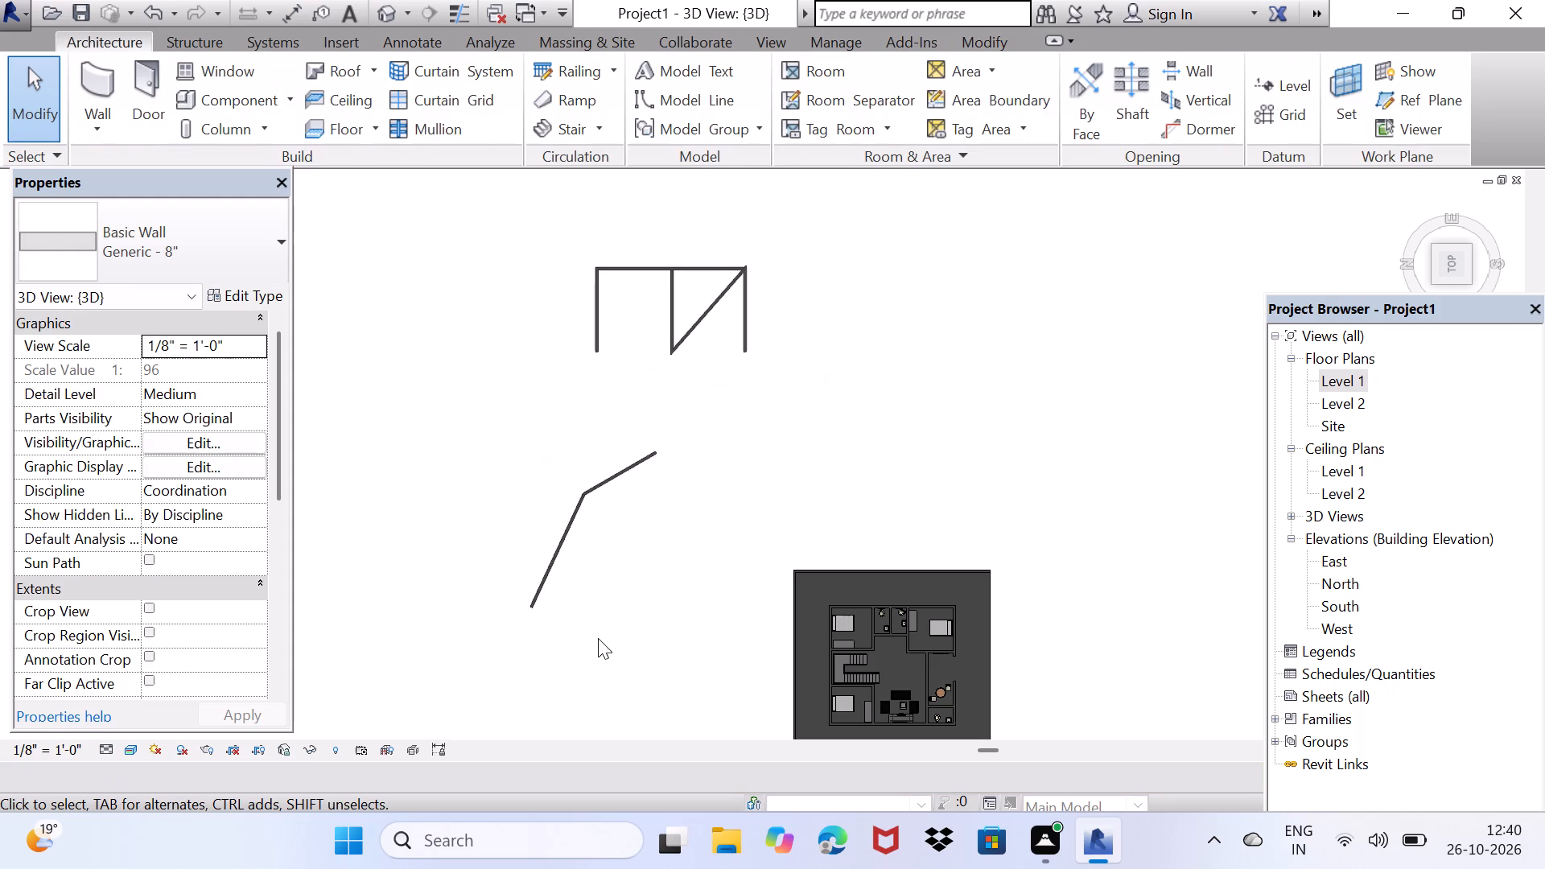
Delete all the remaining walls of the two rectangular bays, including the diagonal.
drag(447, 281, 516, 369)
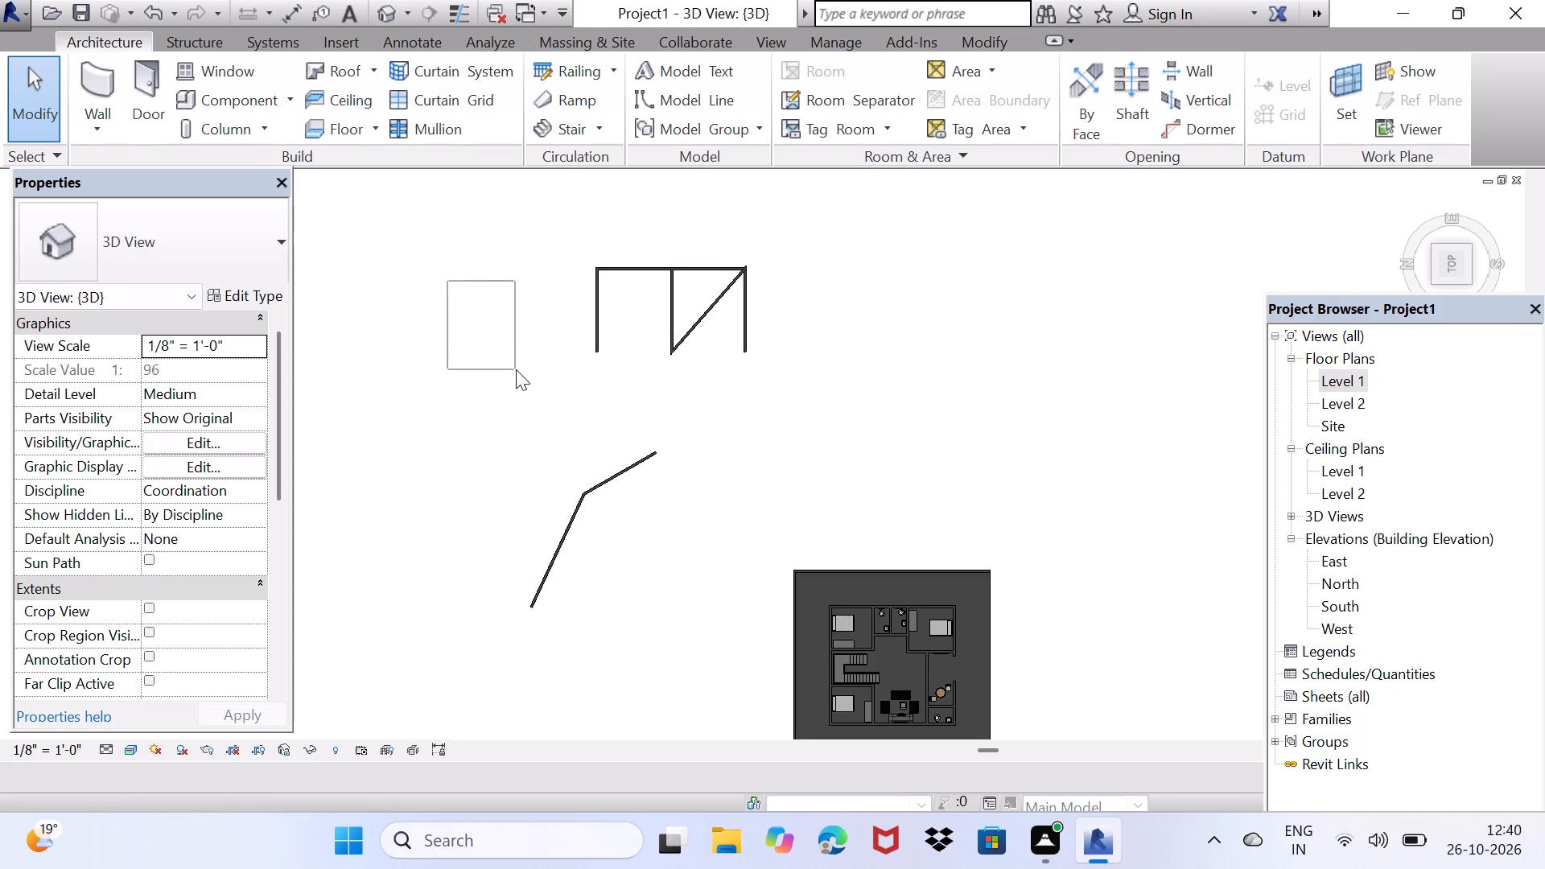
drag(516, 369, 617, 605)
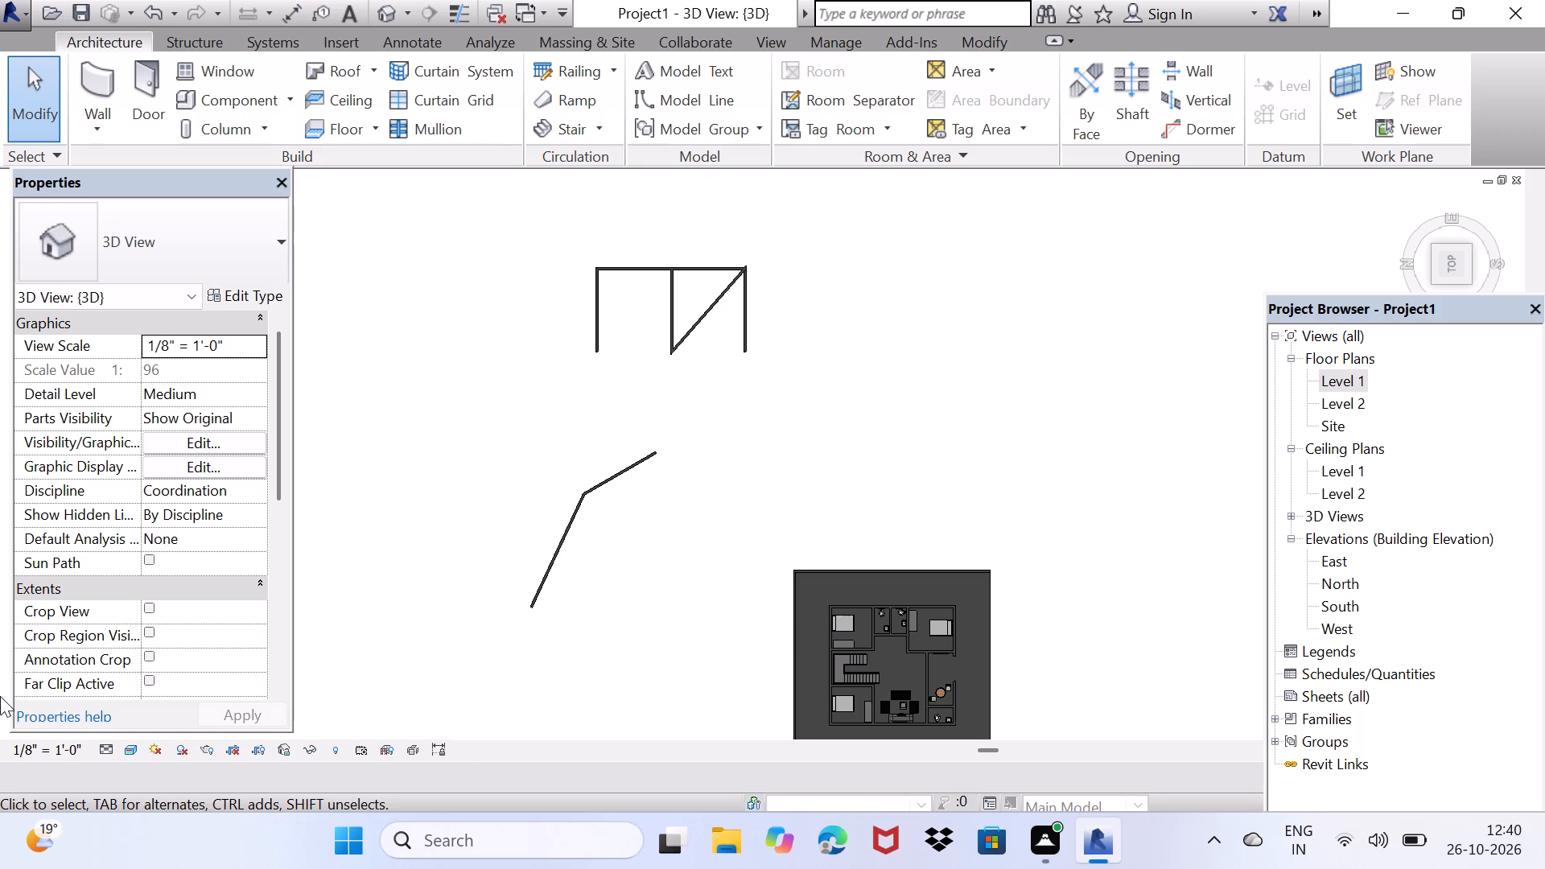
drag(435, 294, 465, 321)
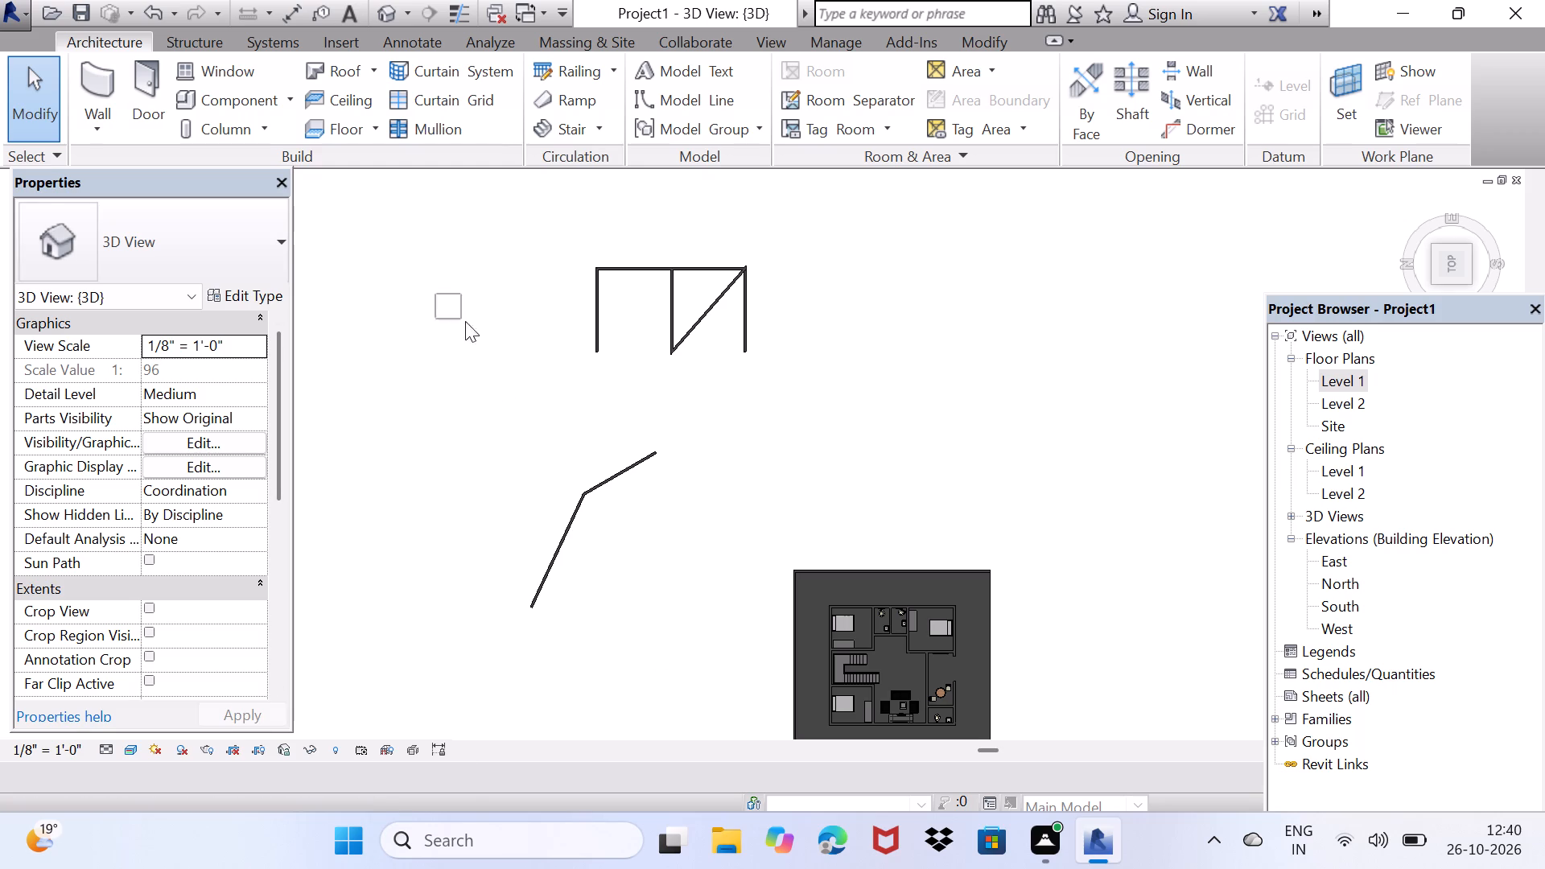
drag(465, 321, 856, 414)
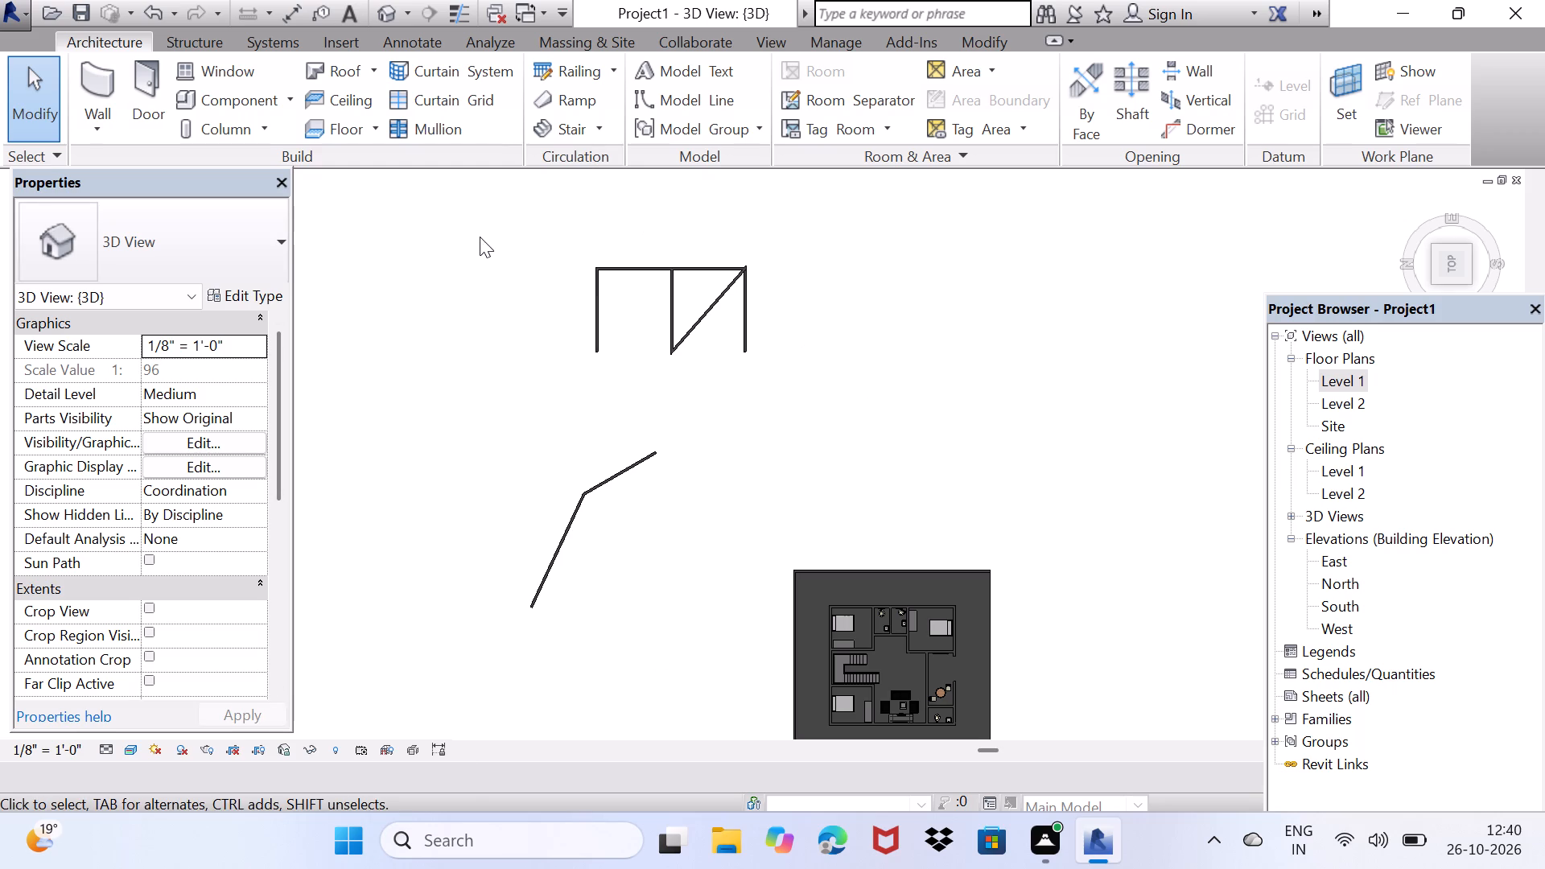
drag(474, 232, 818, 424)
key(Delete)
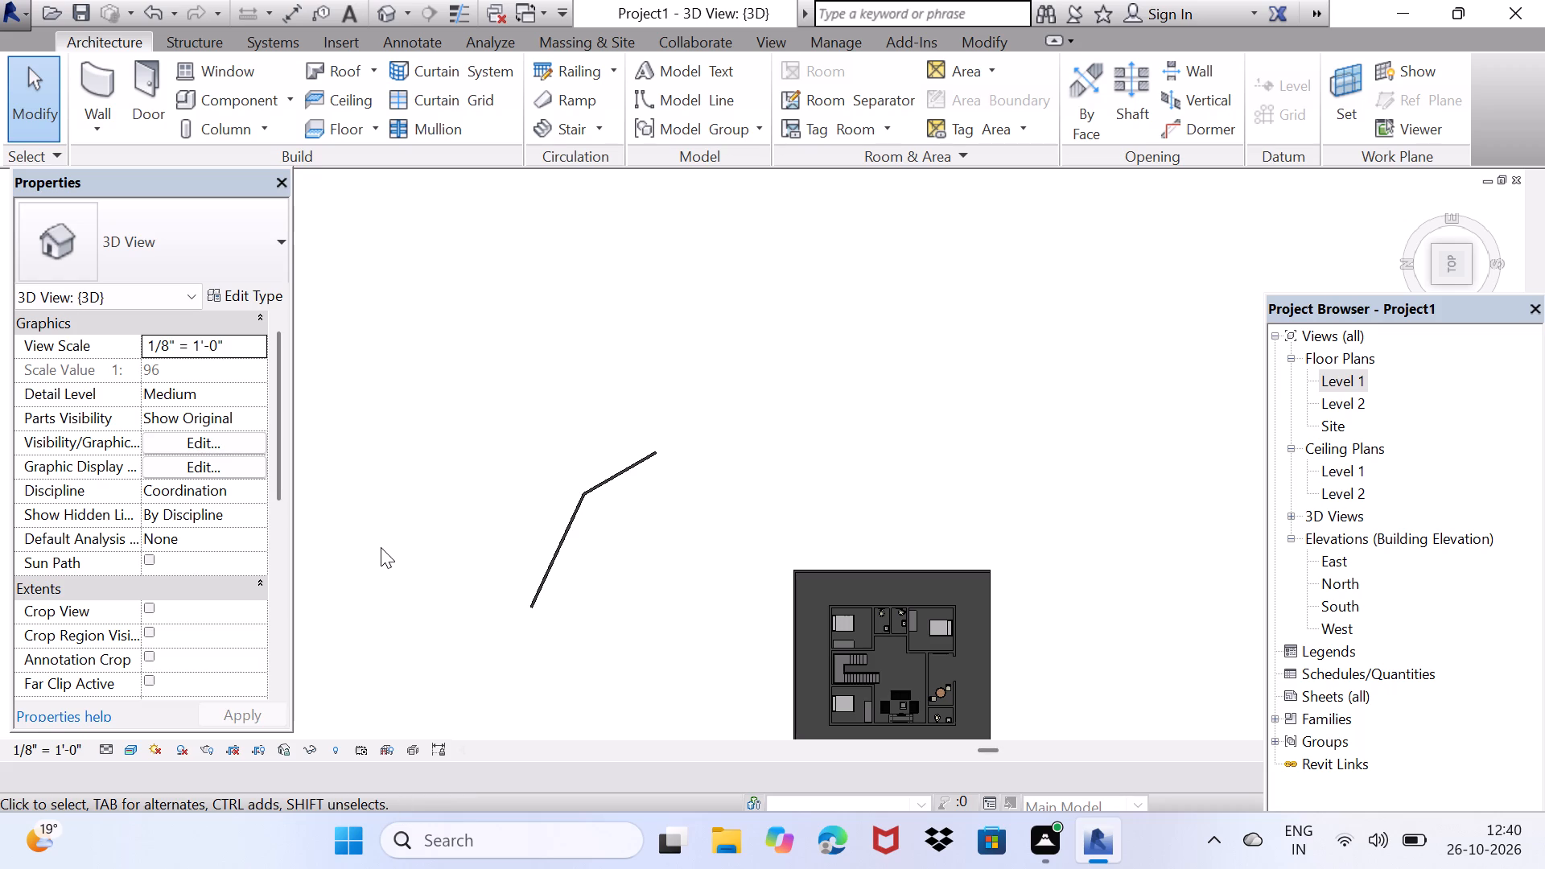
Delete the last two connected angled walls outside the house.
drag(381, 542, 710, 501)
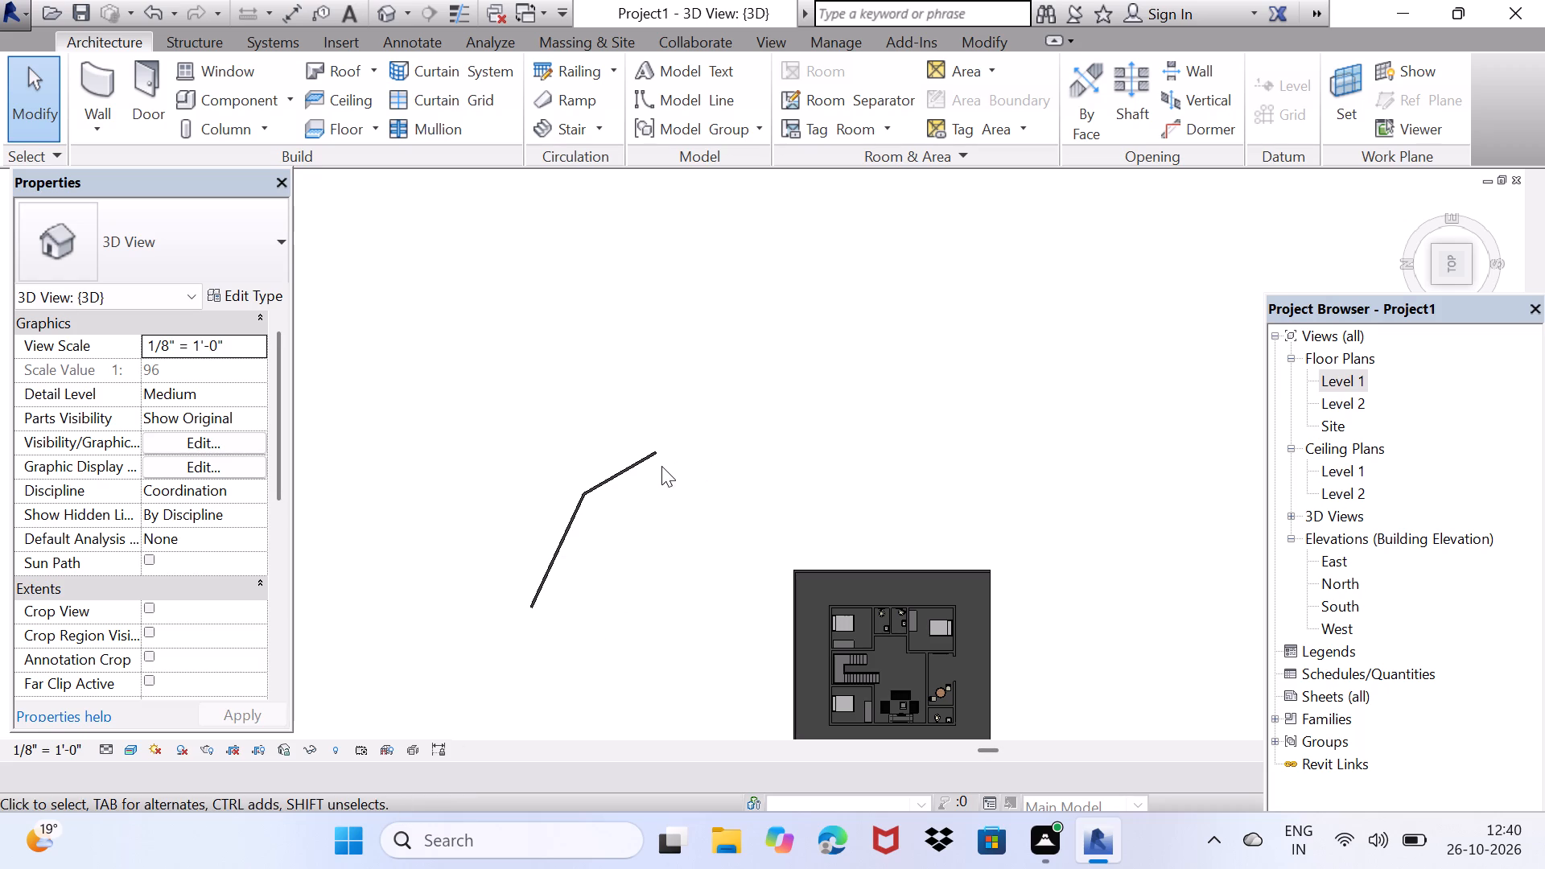
click(648, 466)
key(Delete)
click(572, 510)
key(Delete)
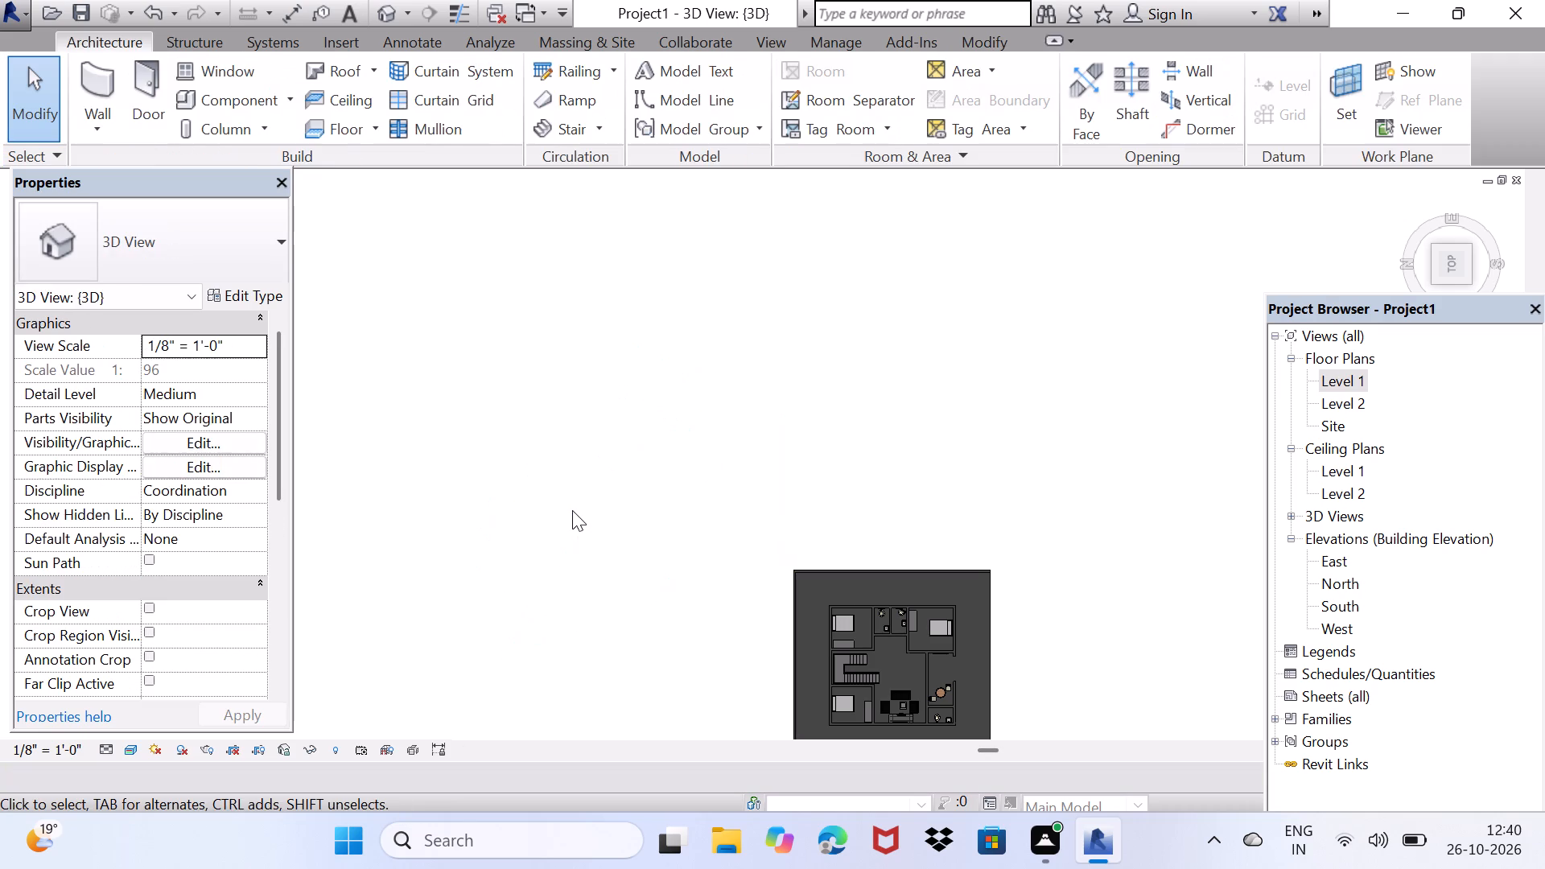
Examine the house's room layout, furniture and fixtures up close from above.
middle_drag(708, 632, 586, 476)
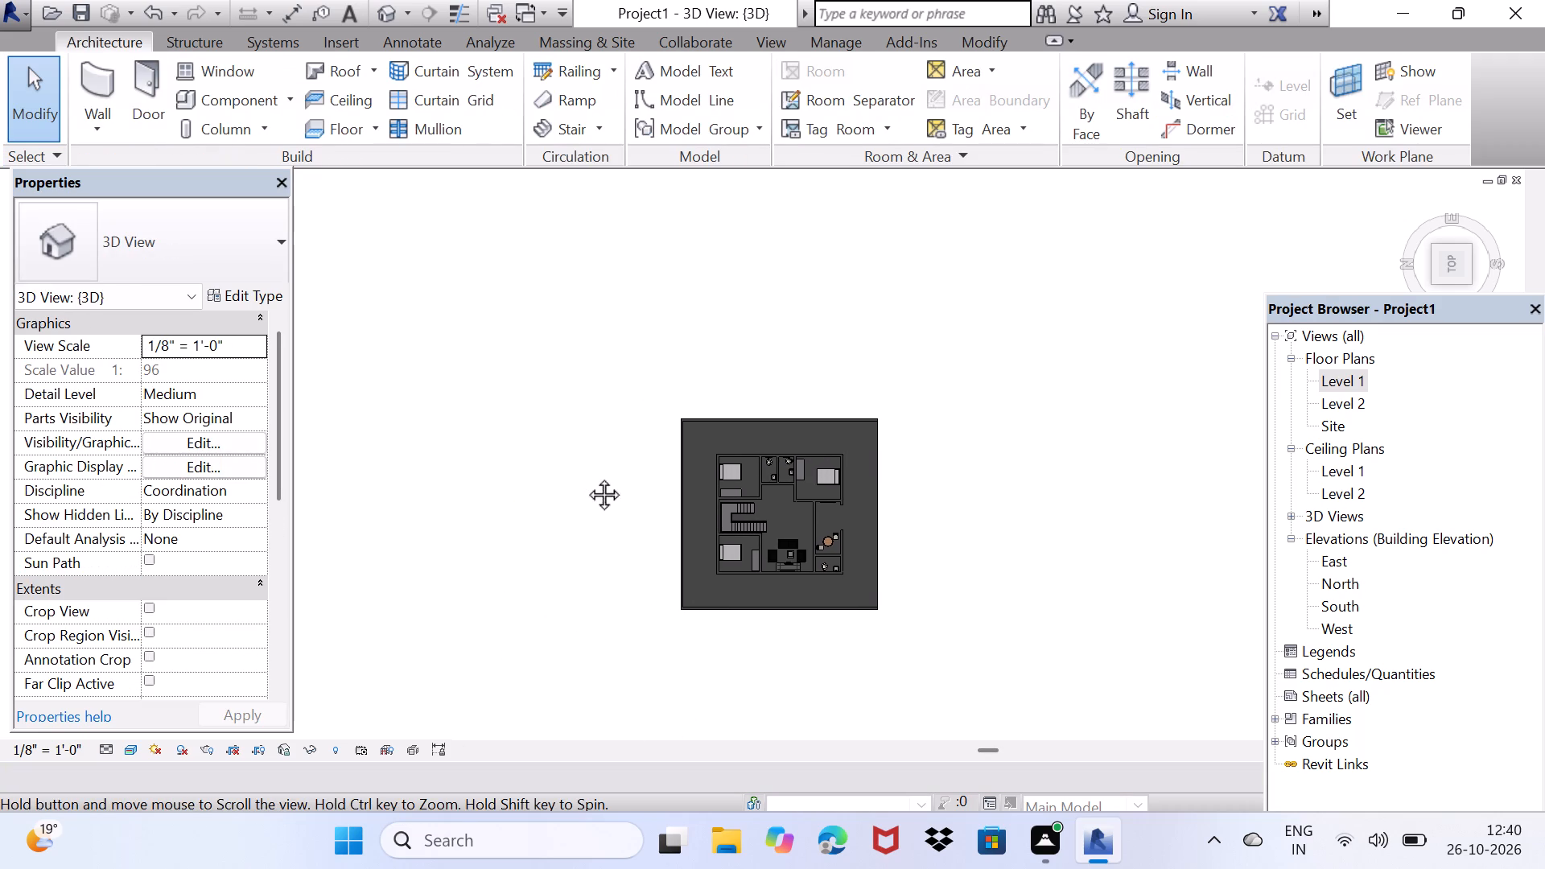
middle_drag(586, 476, 559, 461)
scroll(654, 620, up, 5)
middle_drag(694, 571, 680, 582)
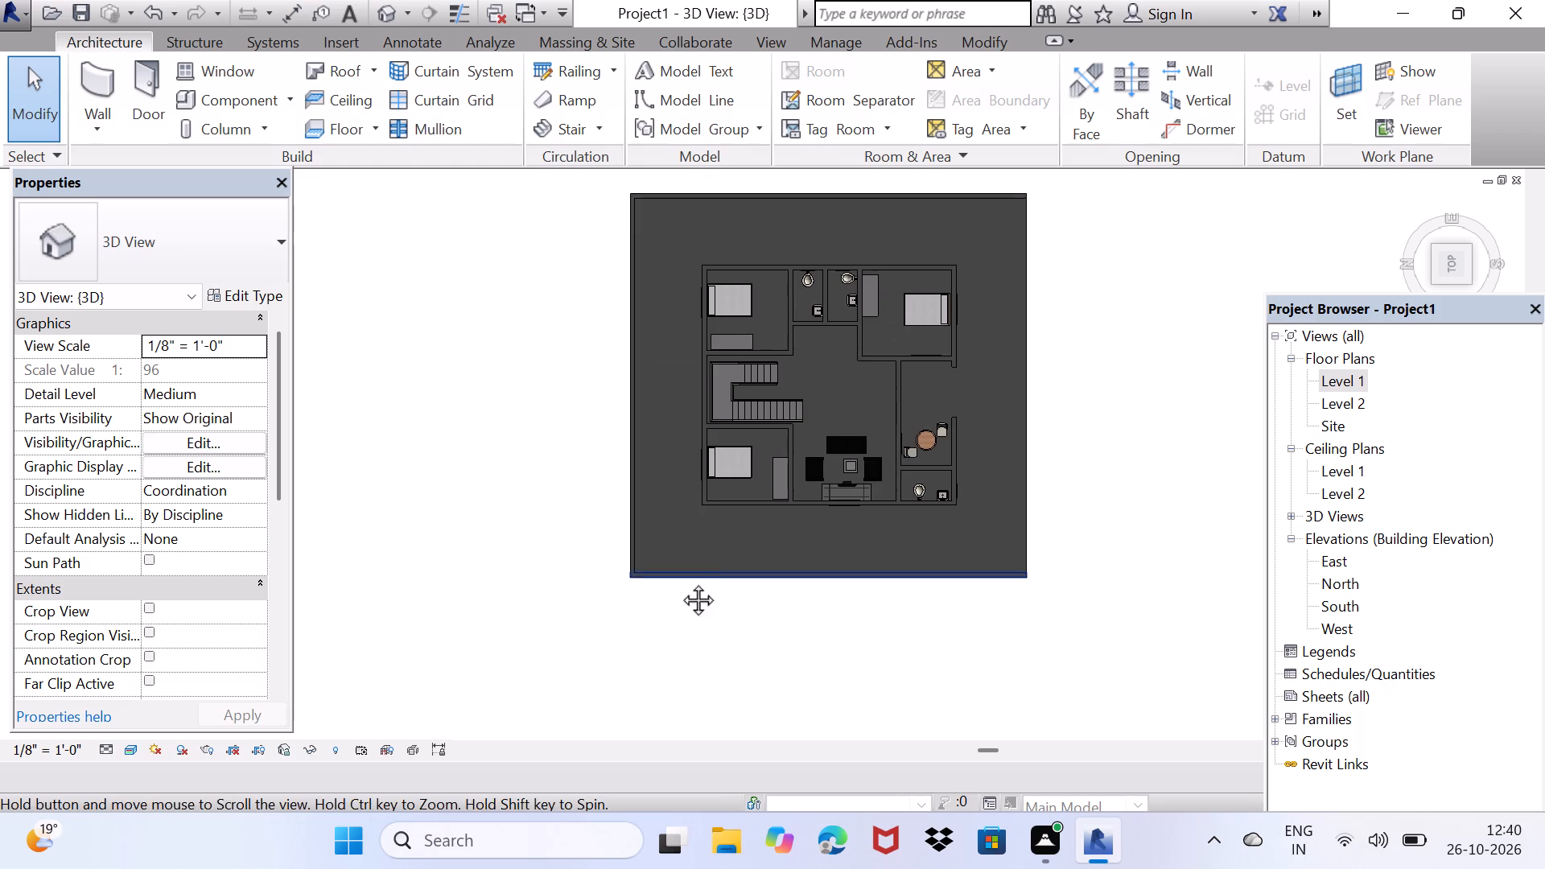
middle_drag(680, 582, 631, 759)
scroll(643, 696, up, 3)
middle_drag(654, 692, 597, 553)
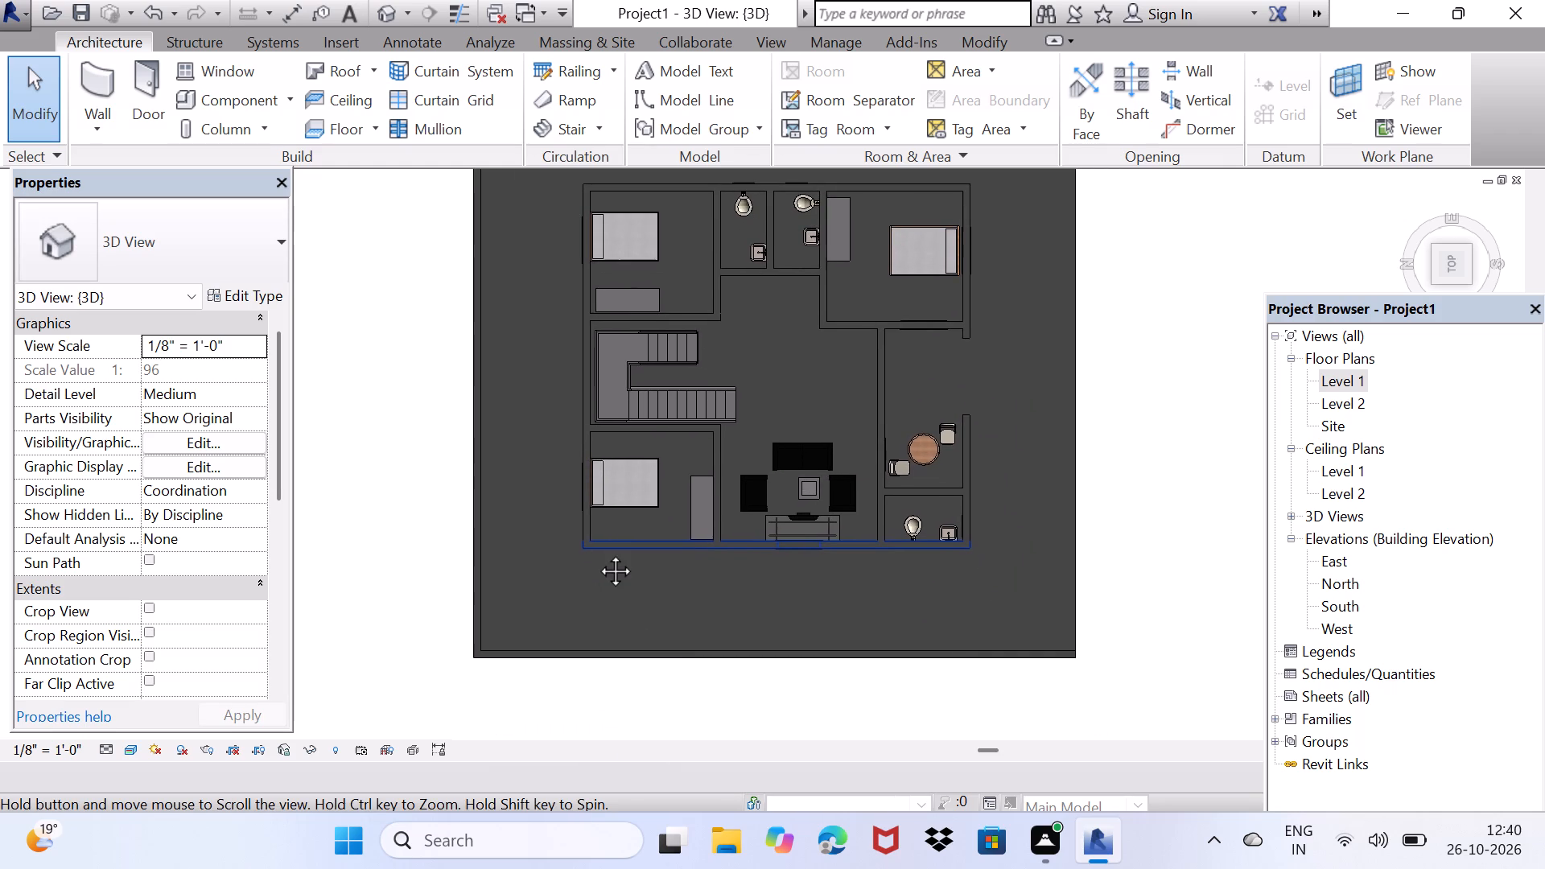
middle_drag(597, 553, 564, 599)
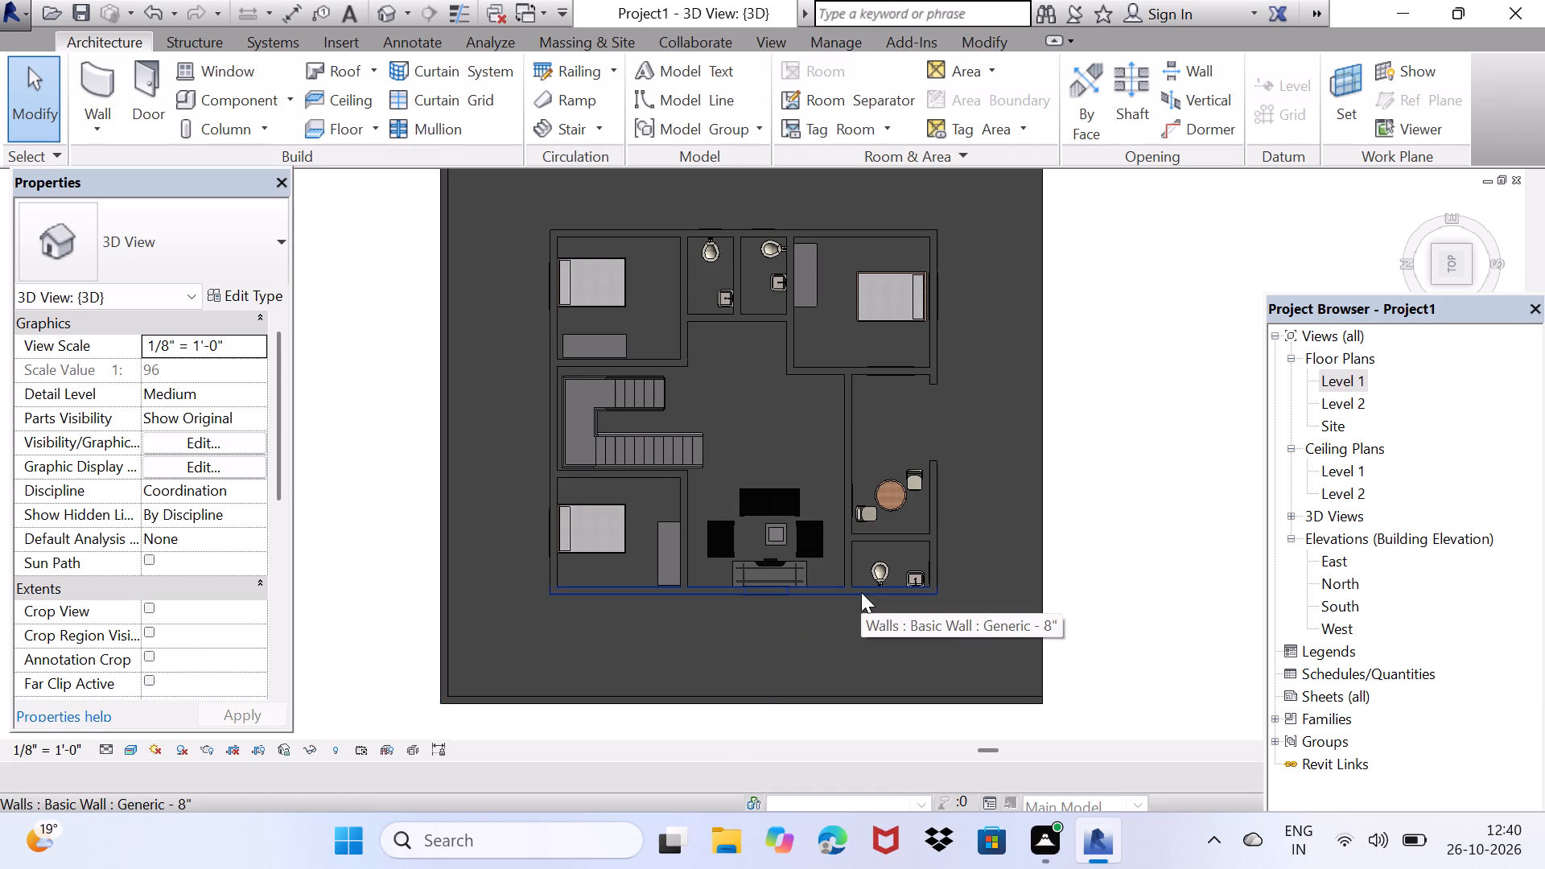
View the house from the front, reorient the top view with north up, and inspect the furnished rooms.
click(1503, 261)
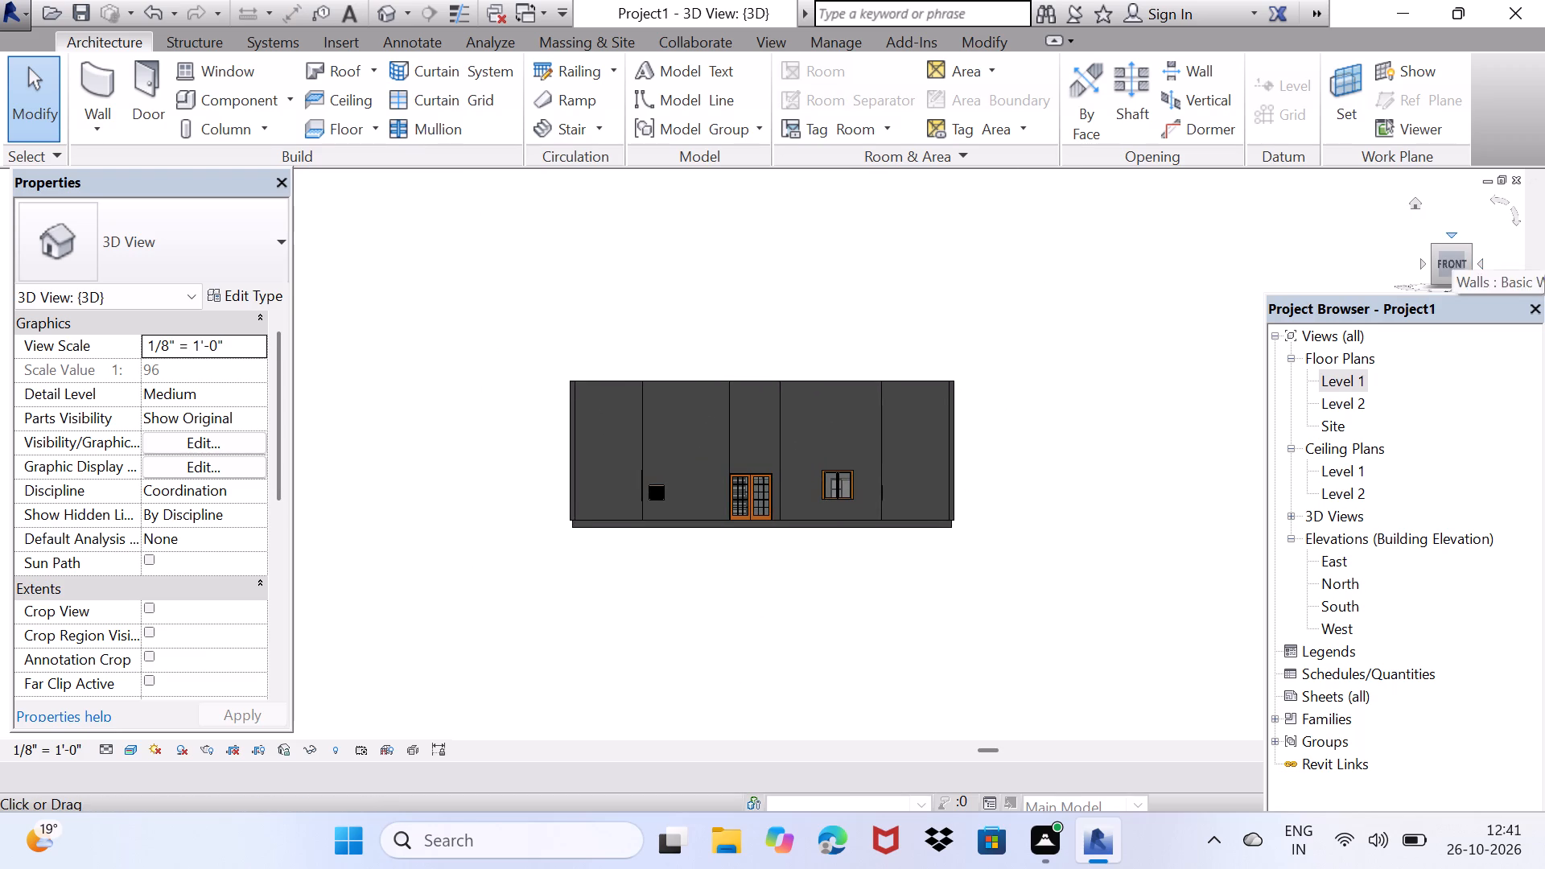
click(1457, 237)
scroll(779, 492, up, 3)
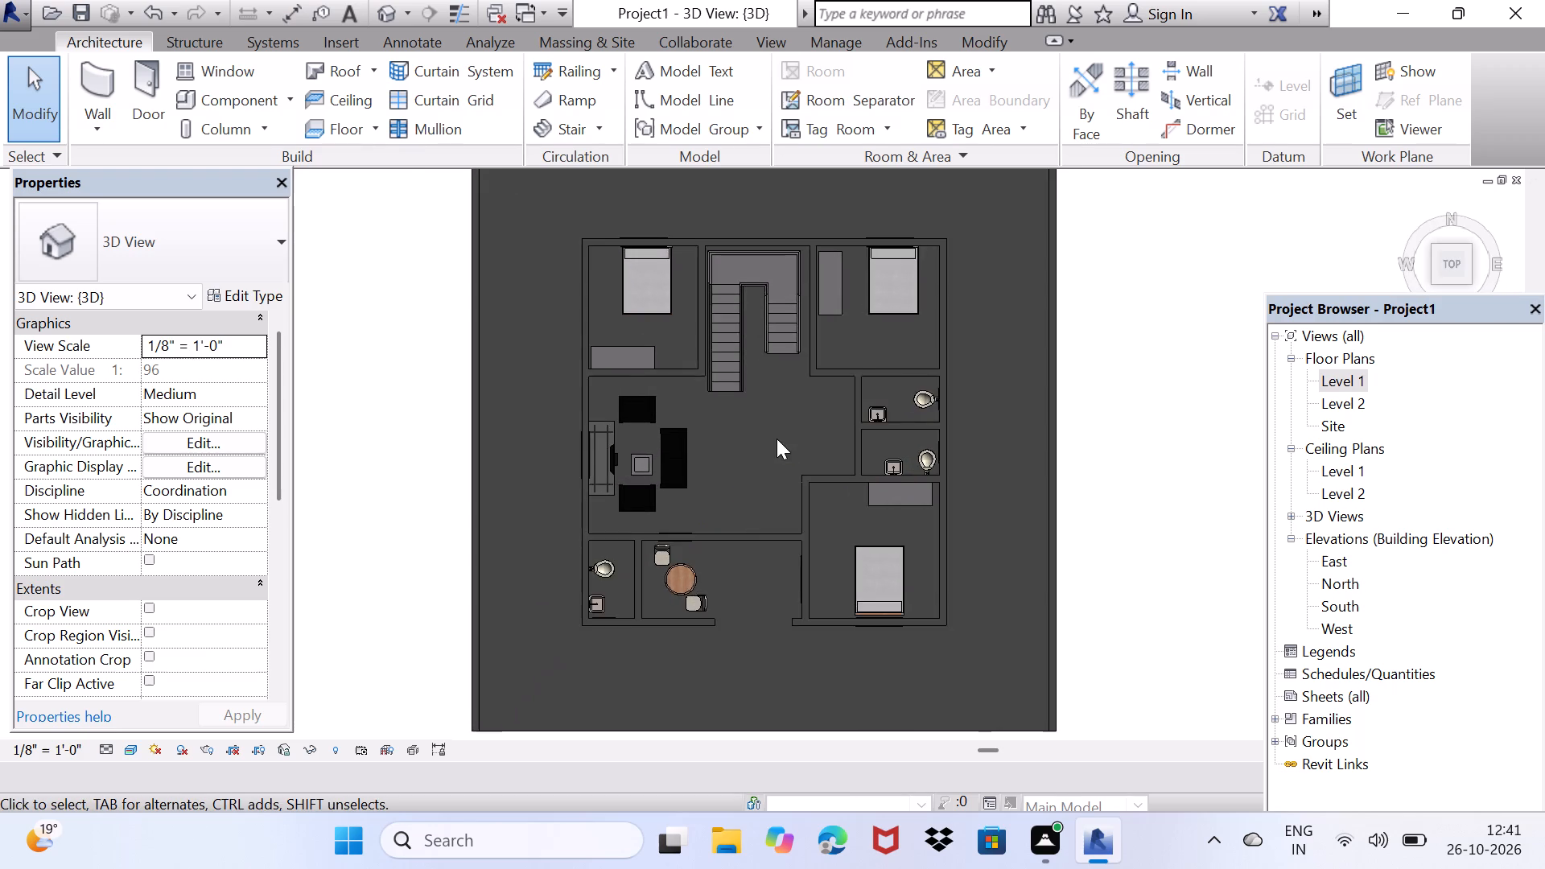
scroll(780, 434, up, 3)
middle_drag(1012, 395, 983, 455)
scroll(975, 444, down, 1)
middle_drag(969, 452, 969, 420)
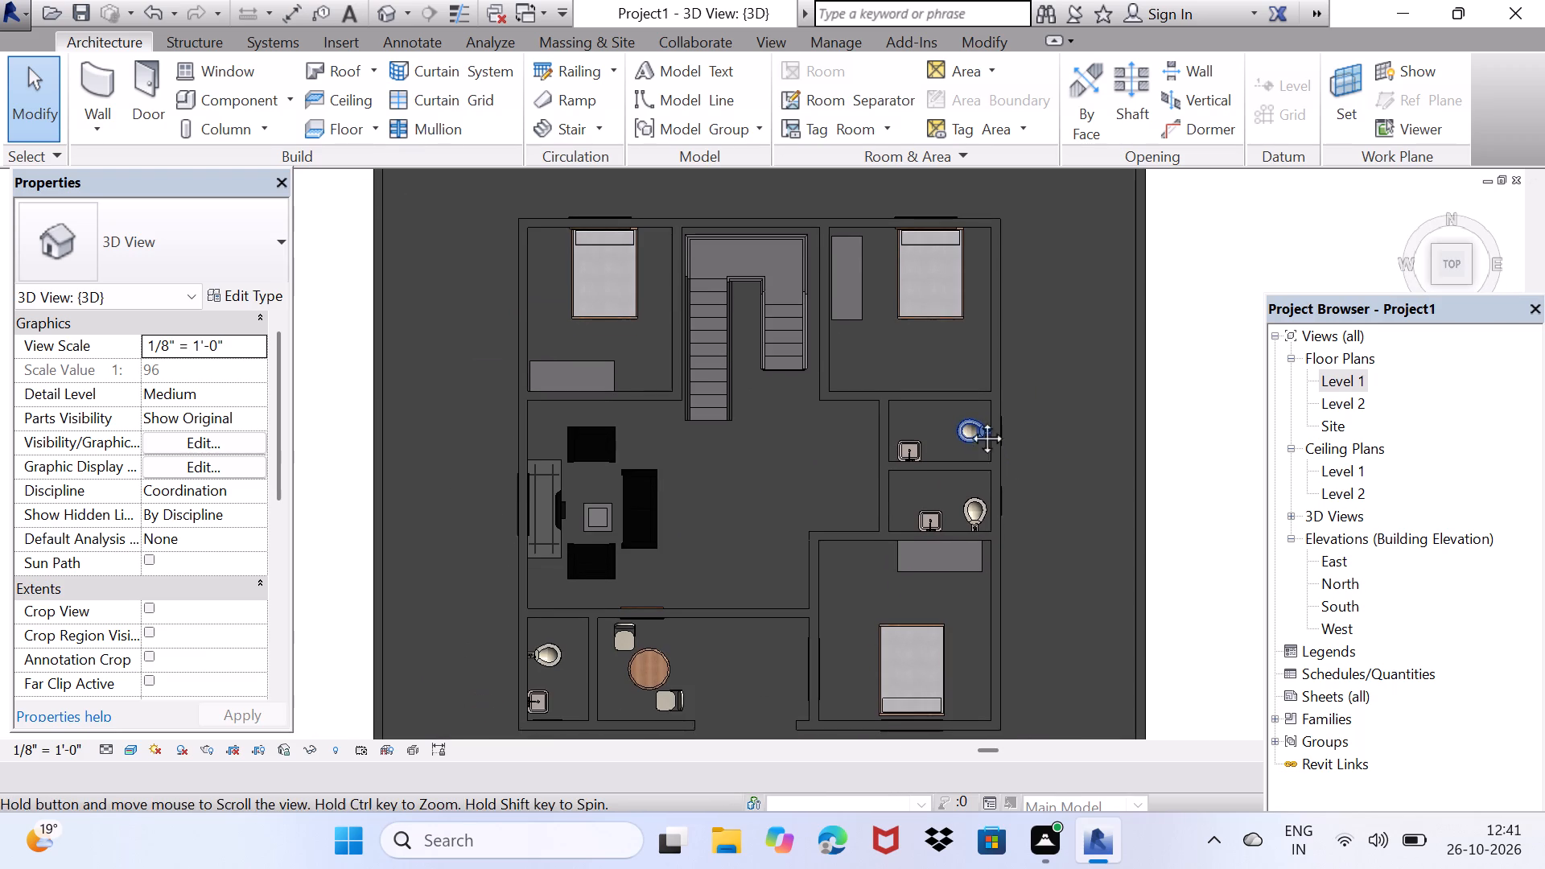
middle_drag(969, 420, 976, 381)
middle_drag(796, 532, 818, 417)
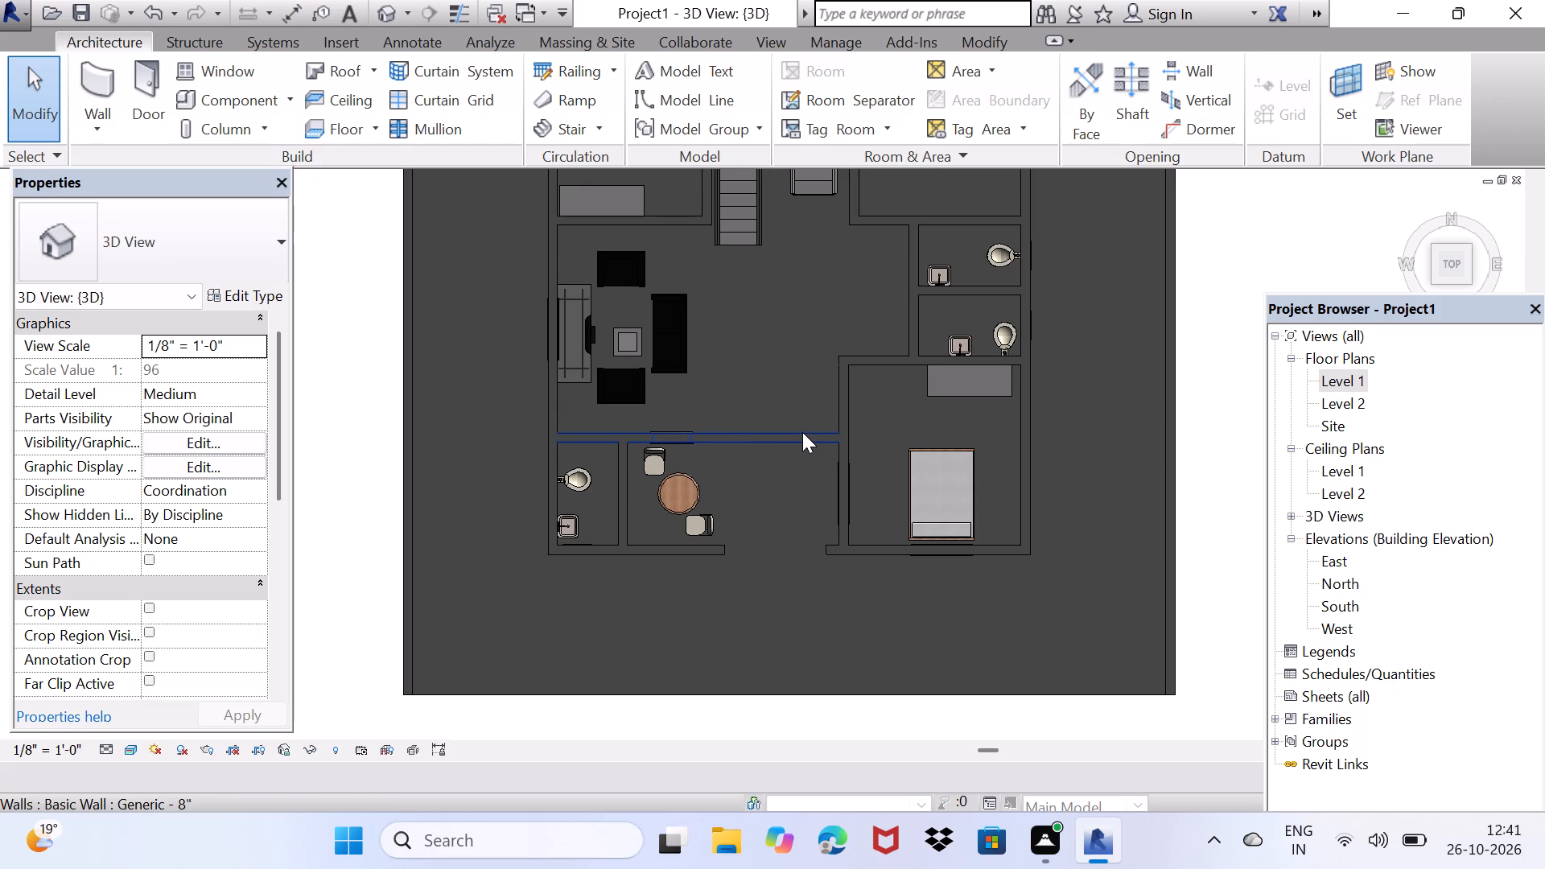
middle_drag(792, 440, 718, 542)
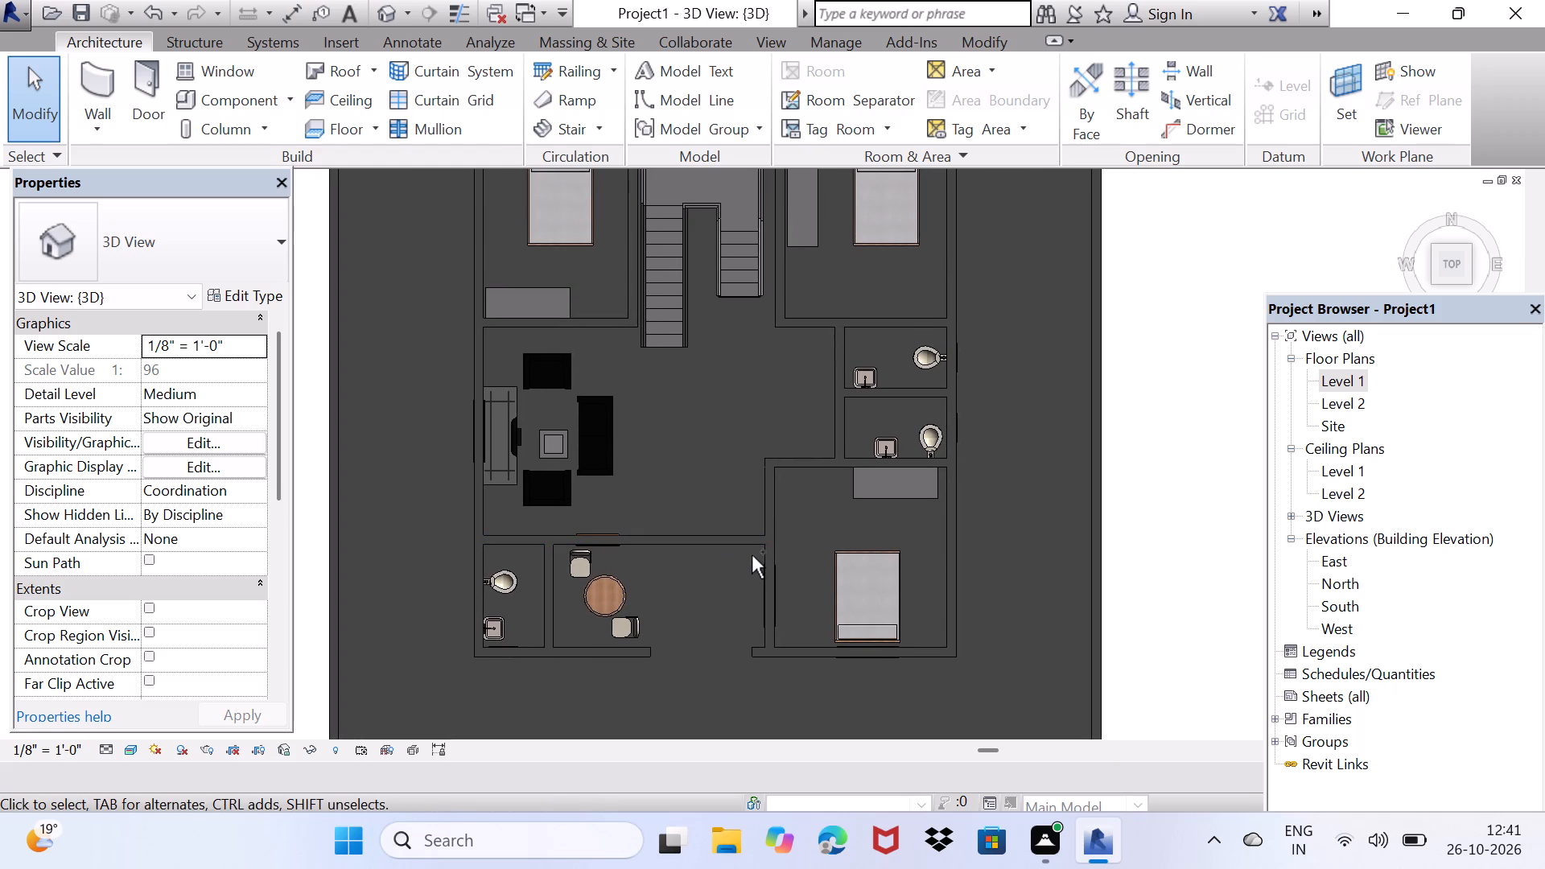
Save the project as Project1 in the US Imperial folder, replacing the existing file.
key(ctrl+s)
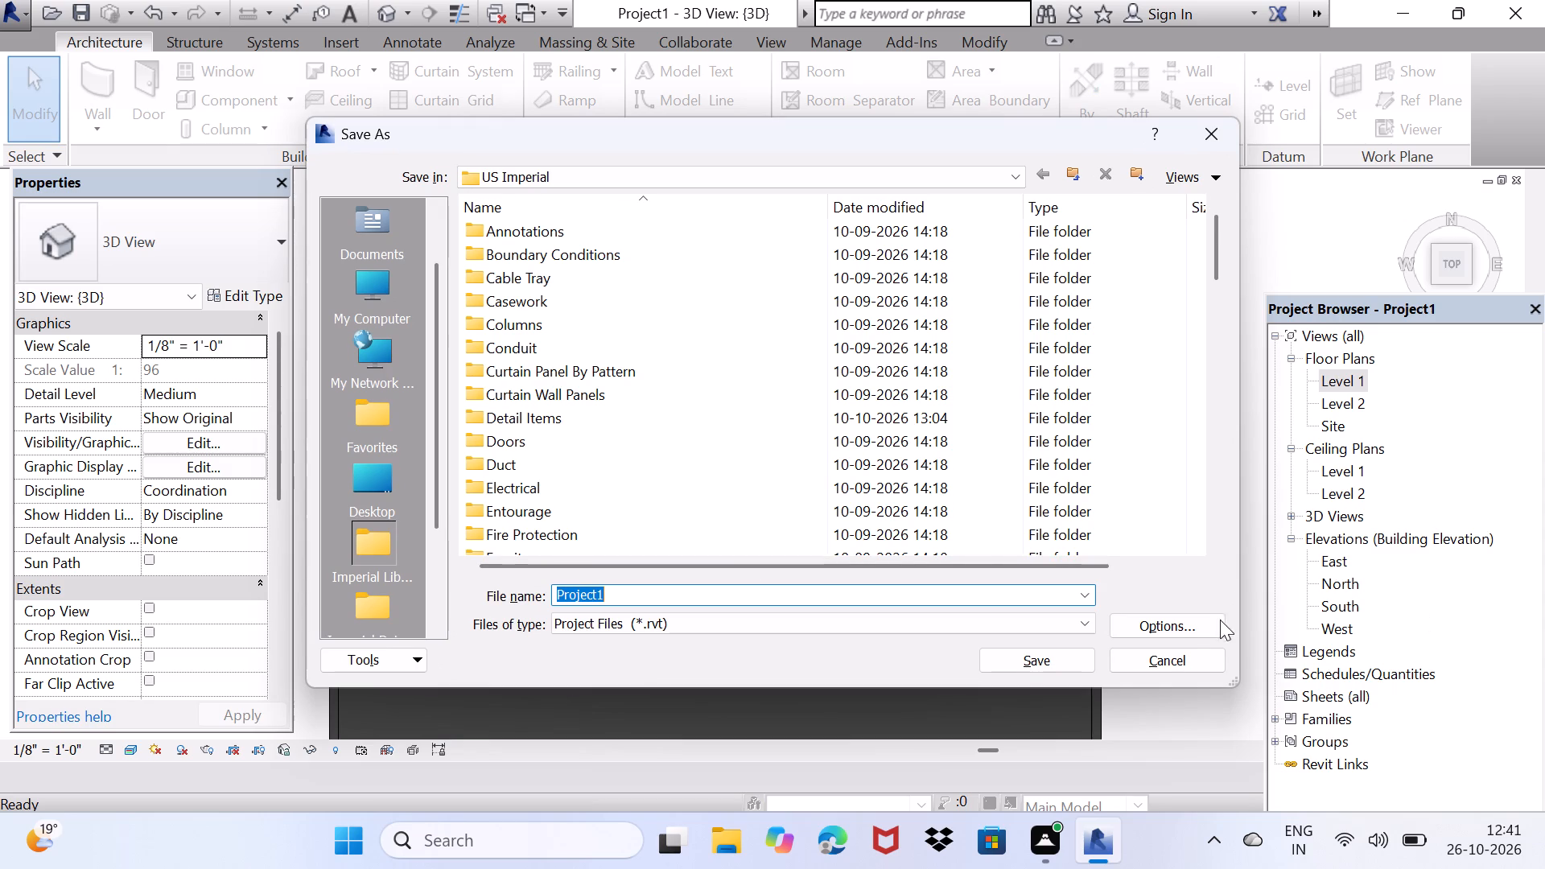
click(1059, 653)
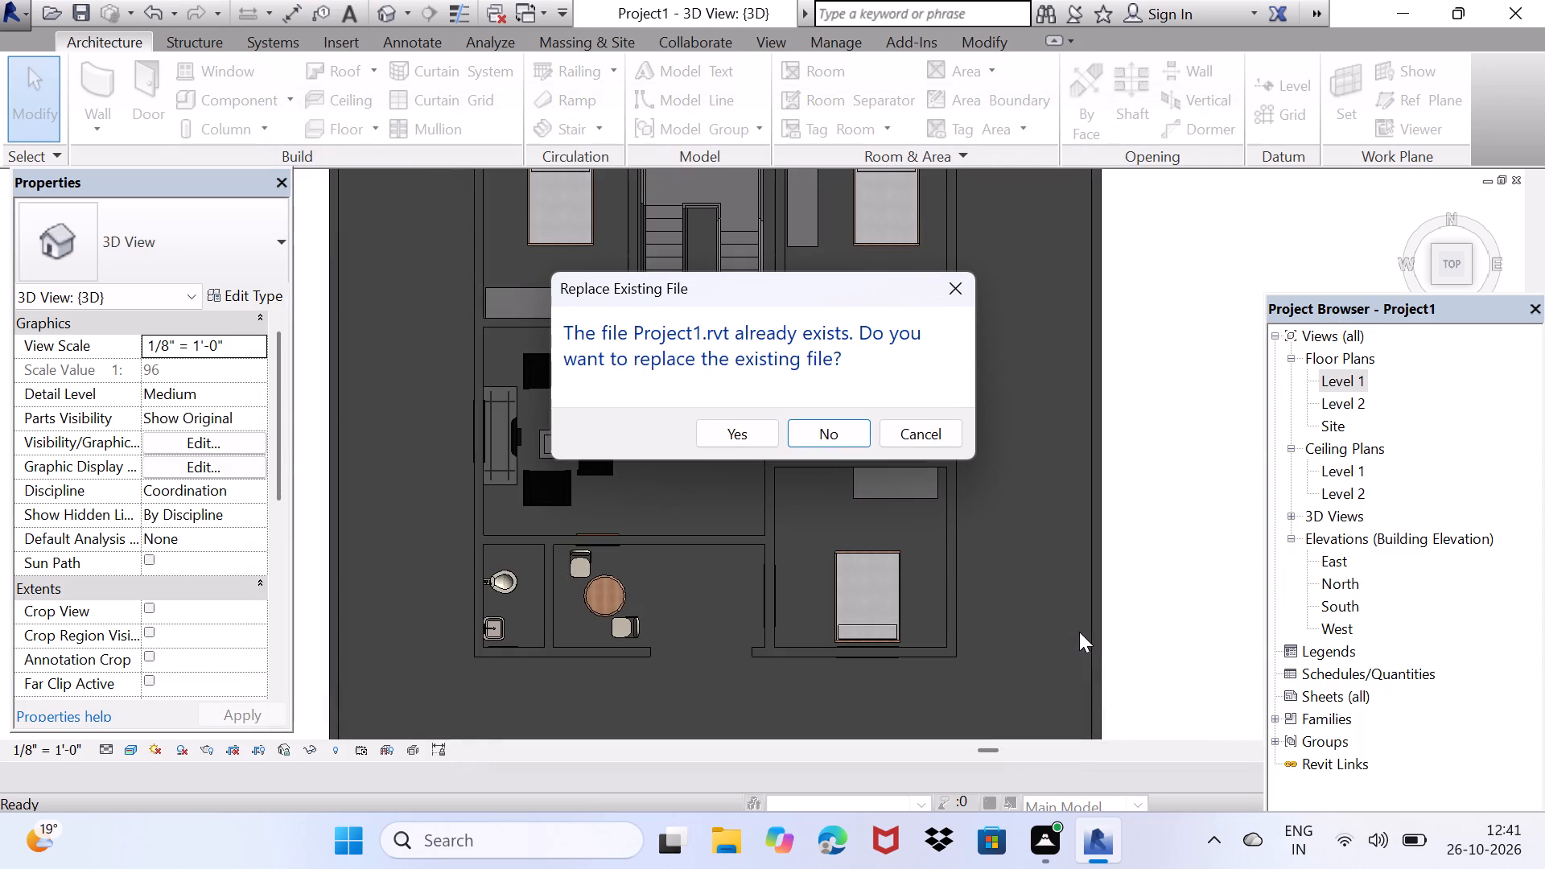
click(725, 423)
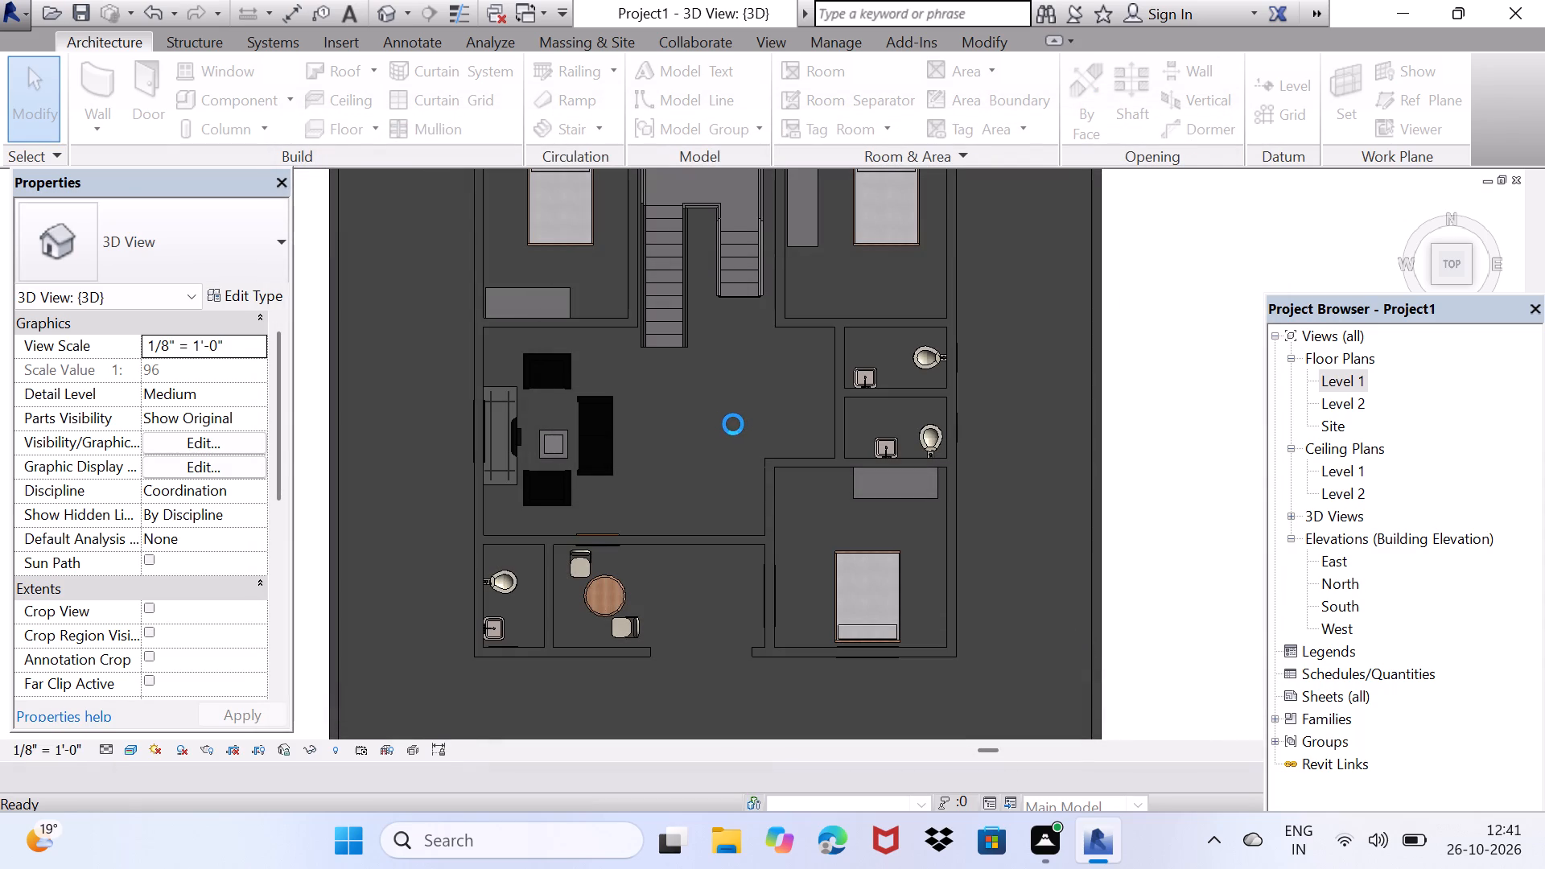
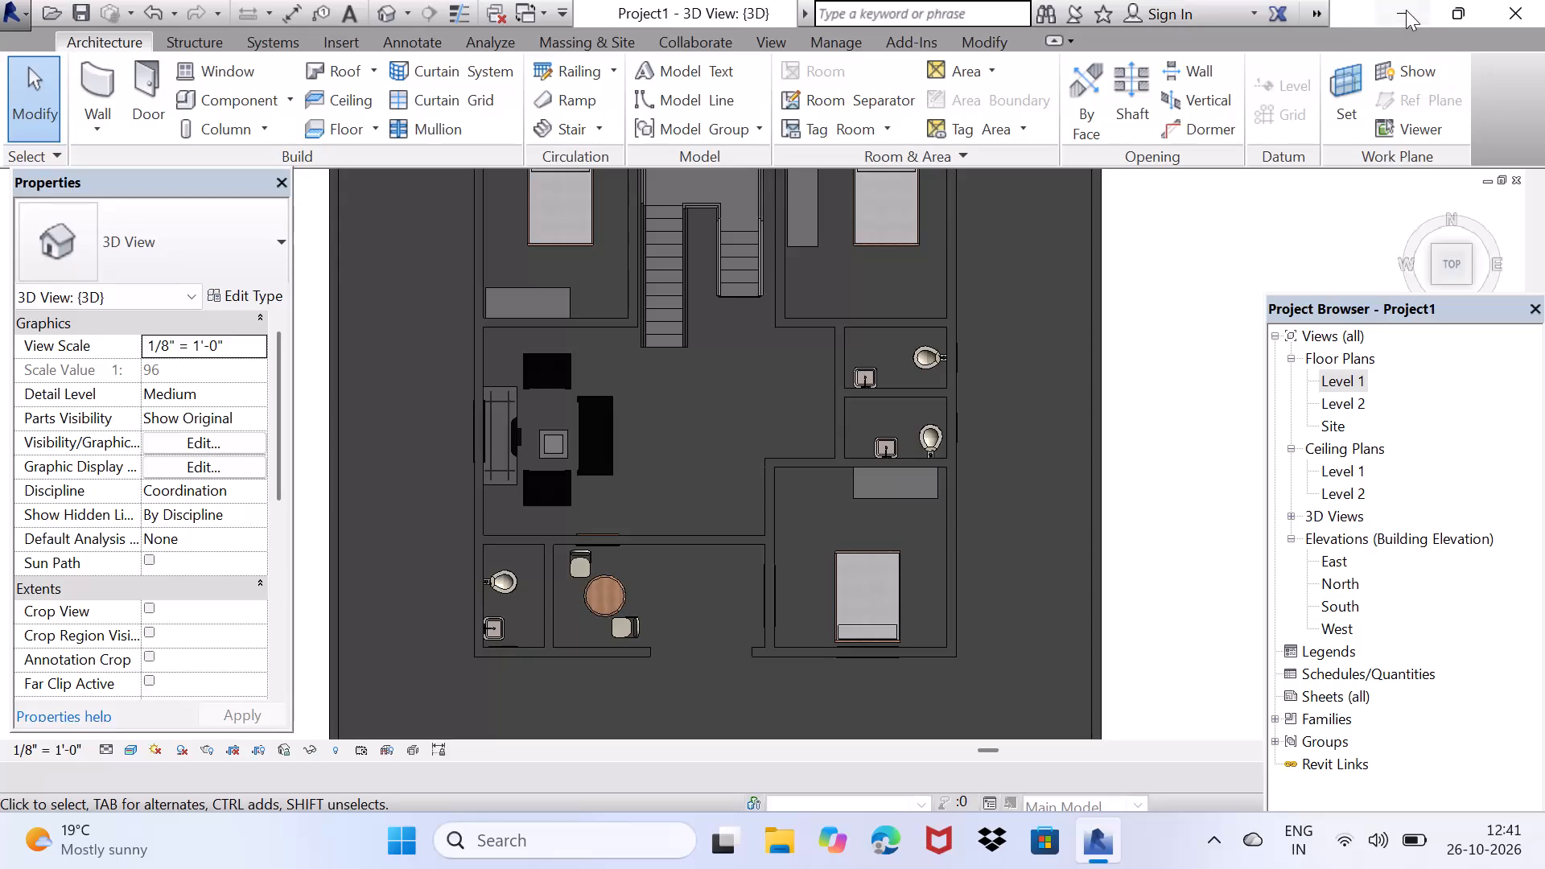
Minimize the Revit project window and launch the Fuji application from the desktop.
click(1406, 10)
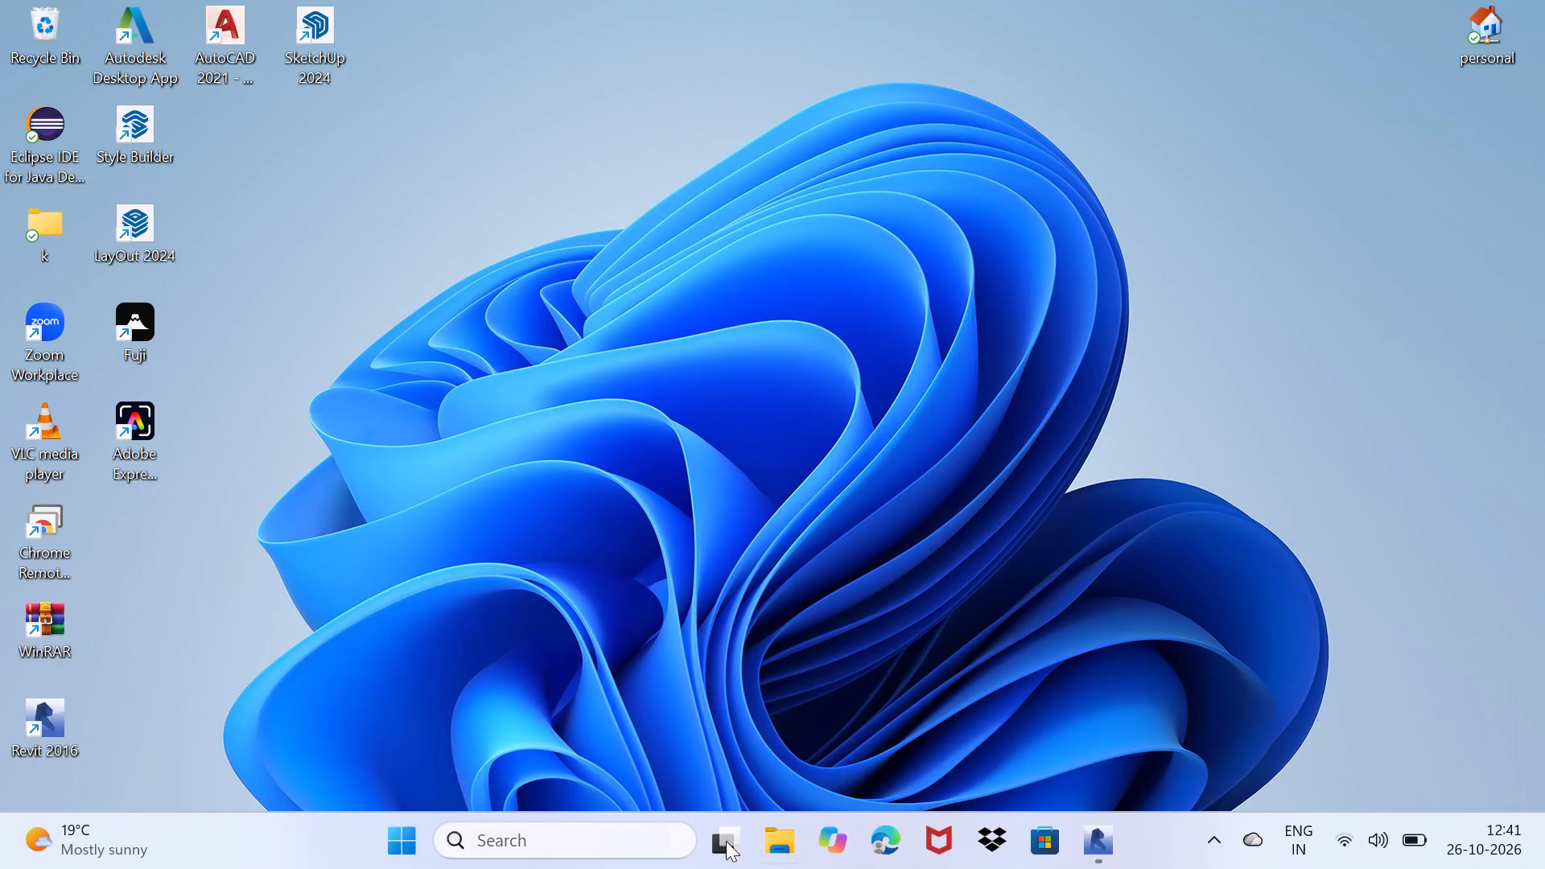
double_click(152, 315)
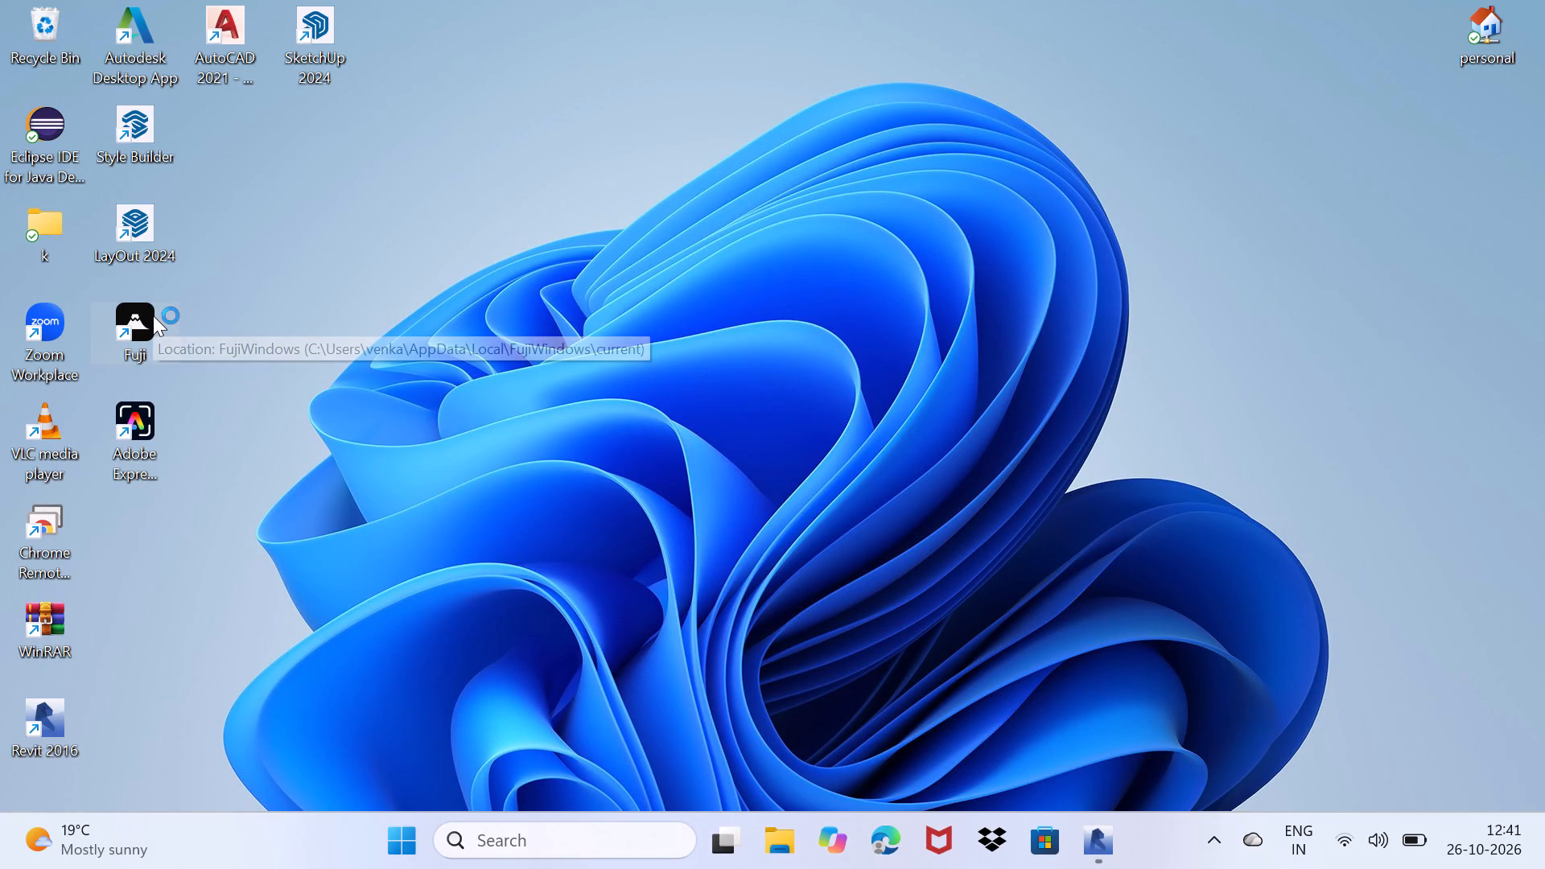